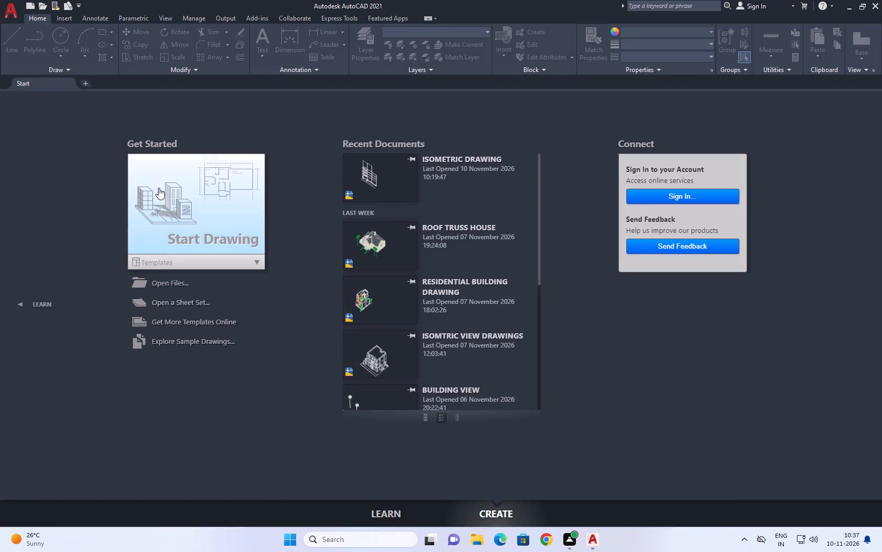
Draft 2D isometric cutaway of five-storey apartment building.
Start a new blank drawing.
click(182, 197)
middle_drag(241, 187, 200, 235)
Save the drawing as ISOMETRIC 3D DRAWING in the MANISHA folder on the desktop.
click(9, 9)
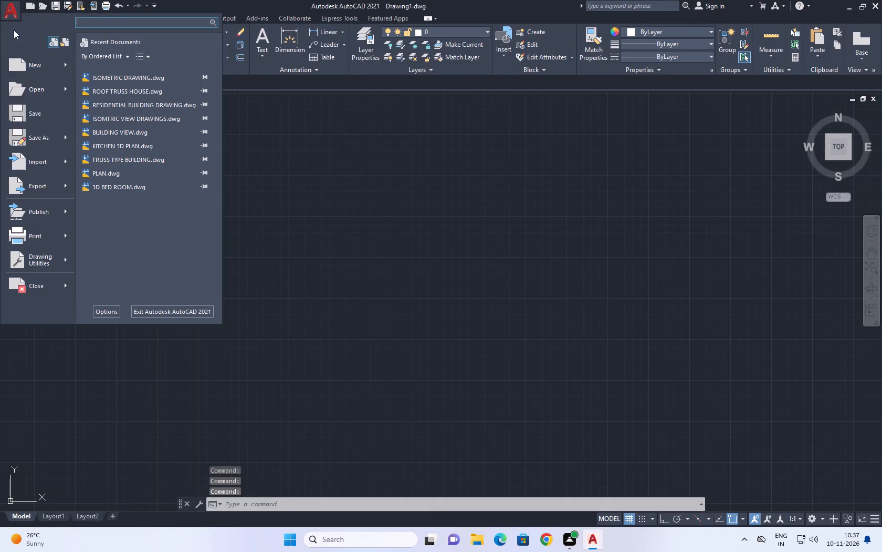
click(35, 138)
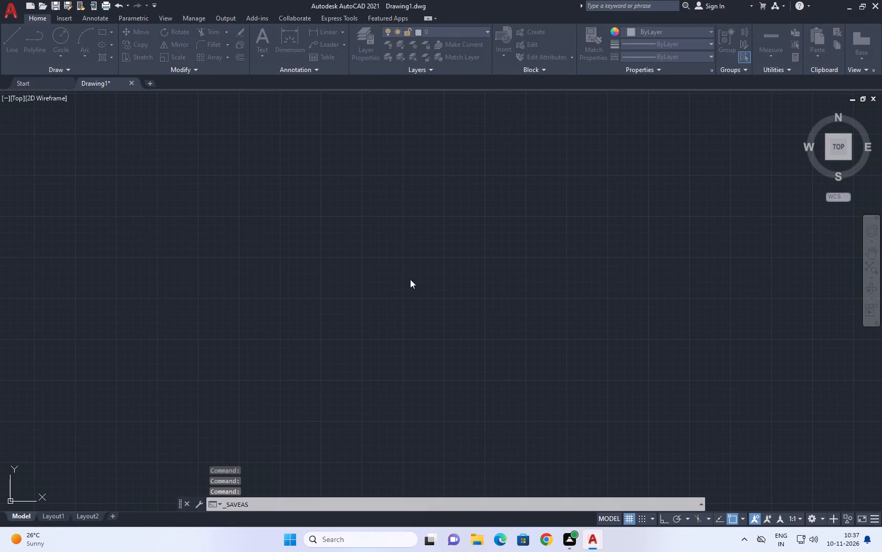
click(304, 241)
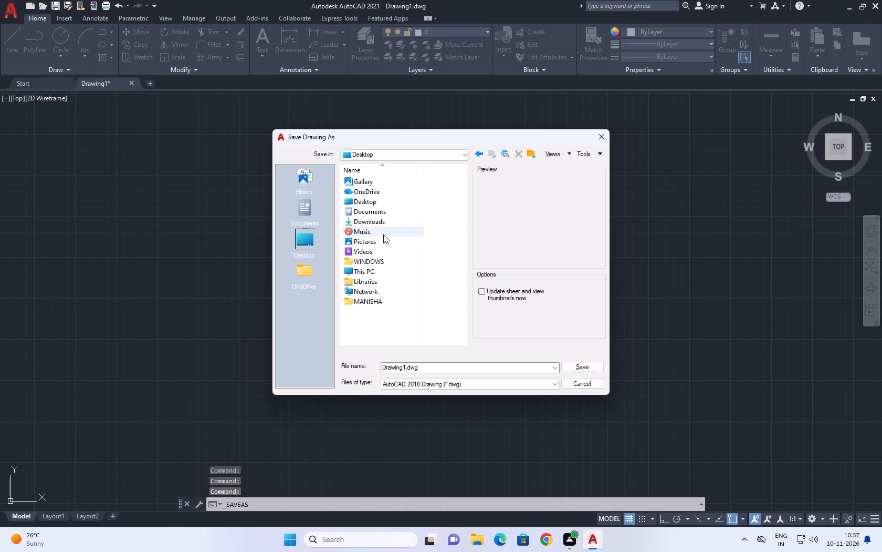
double_click(387, 301)
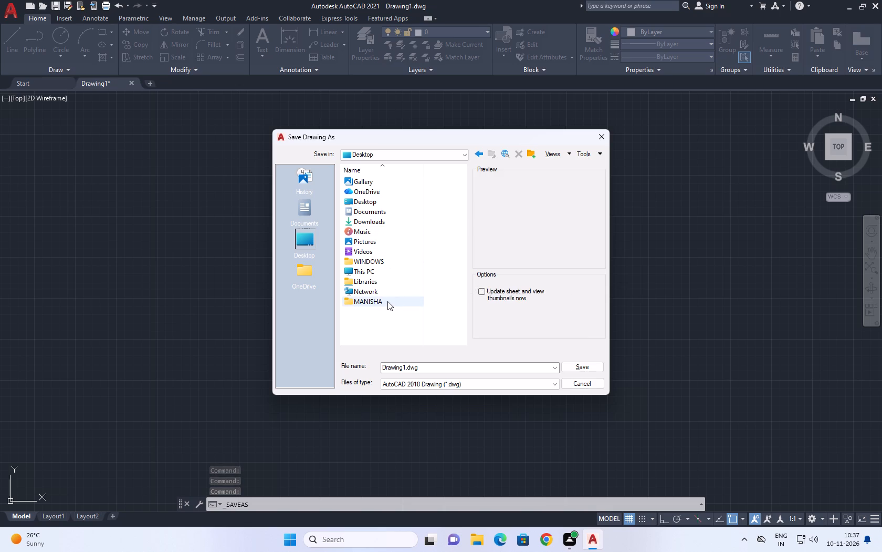
click(430, 367)
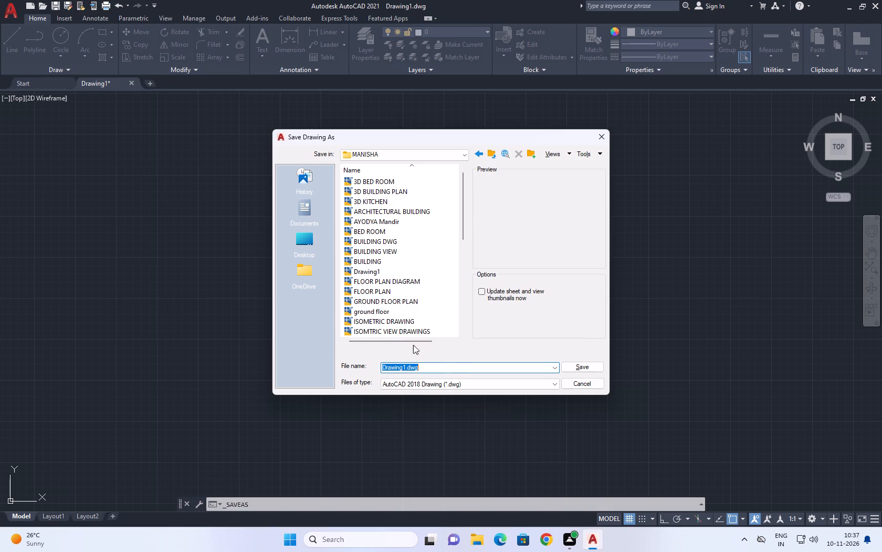
text(ISOMETRIC)
key(space)
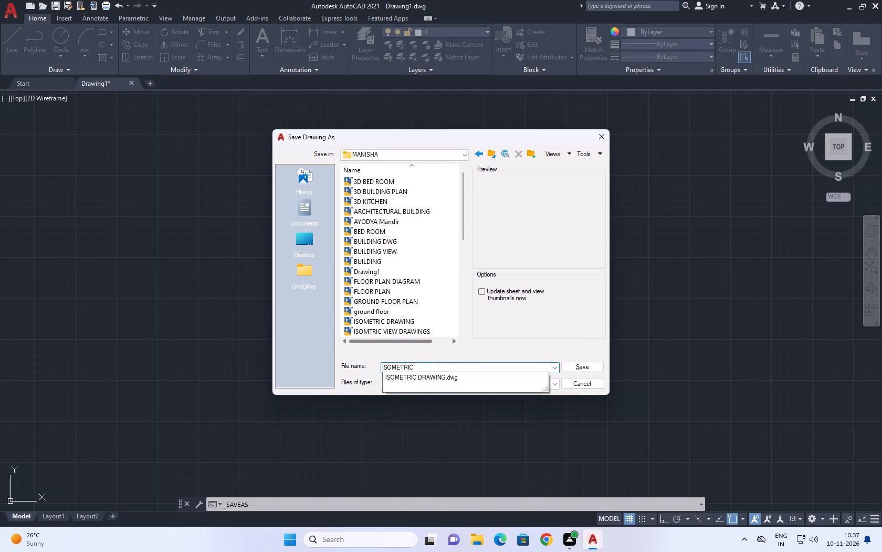
text(3DN)
key(space)
key(BackSpace)
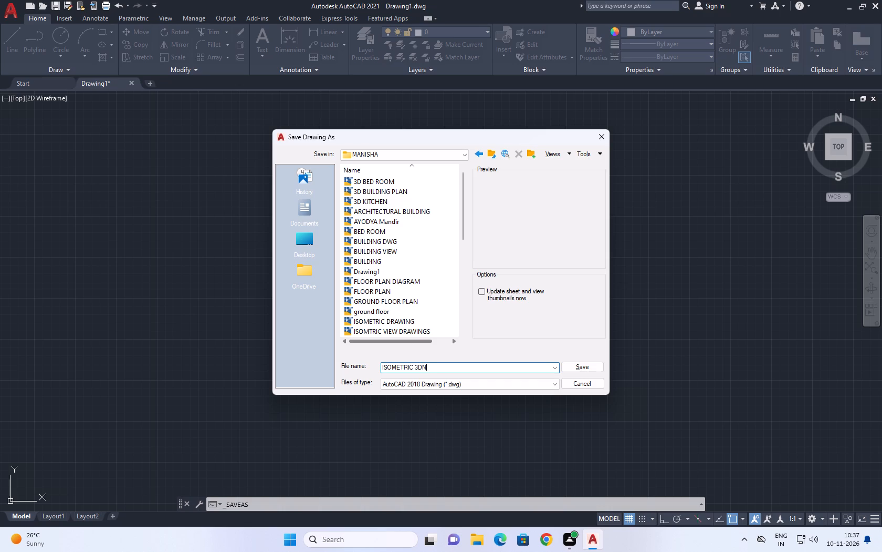
key(BackSpace)
key(space)
text(DRAWING)
click(586, 366)
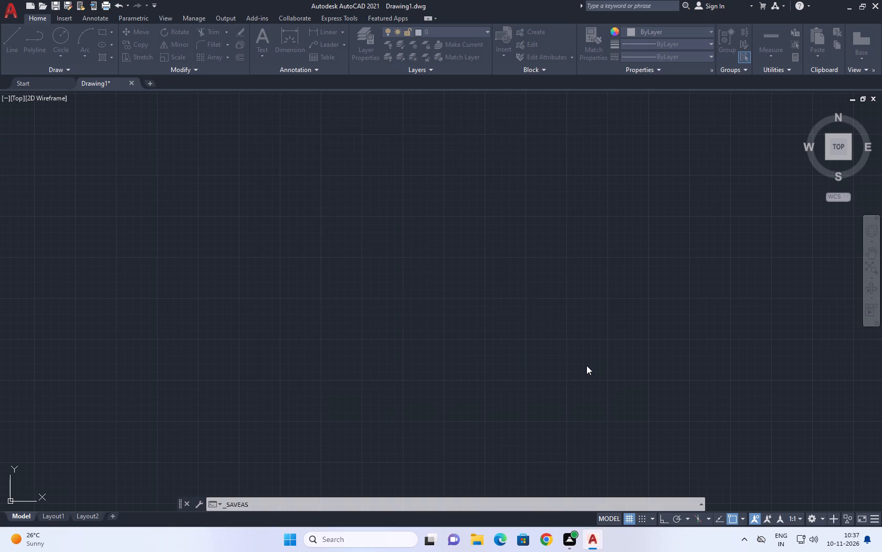
Open the Open and Save options, then apply and accept them with their existing settings.
middle_drag(359, 160, 237, 237)
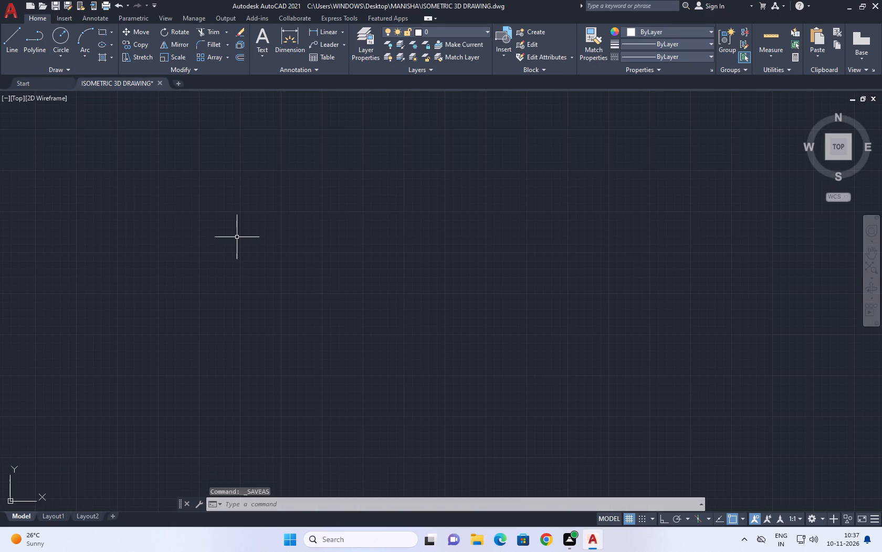
key(o)
key(p)
key(space)
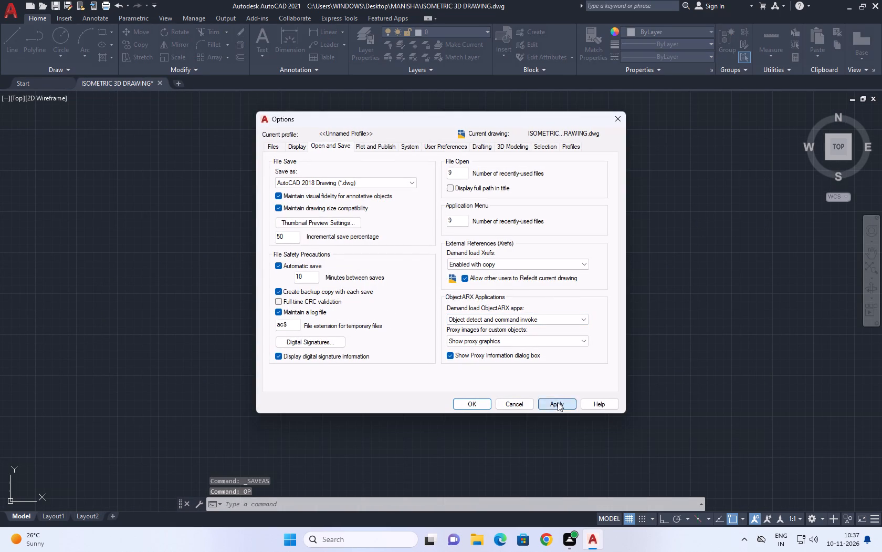
click(558, 403)
click(479, 405)
Configure the drawing units to decimal length with 0.0 precision and an insertion scale in meters.
middle_drag(469, 228, 389, 292)
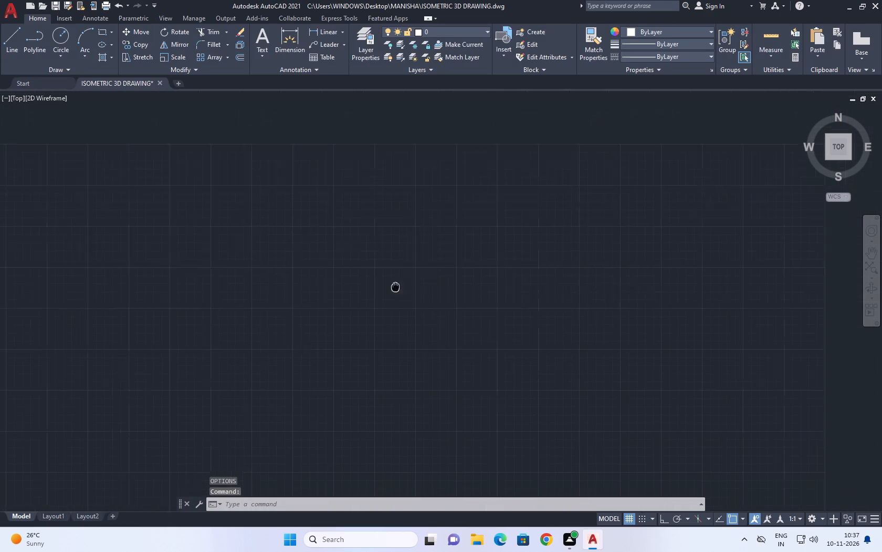
middle_drag(389, 292, 372, 305)
scroll(403, 300, down, 1)
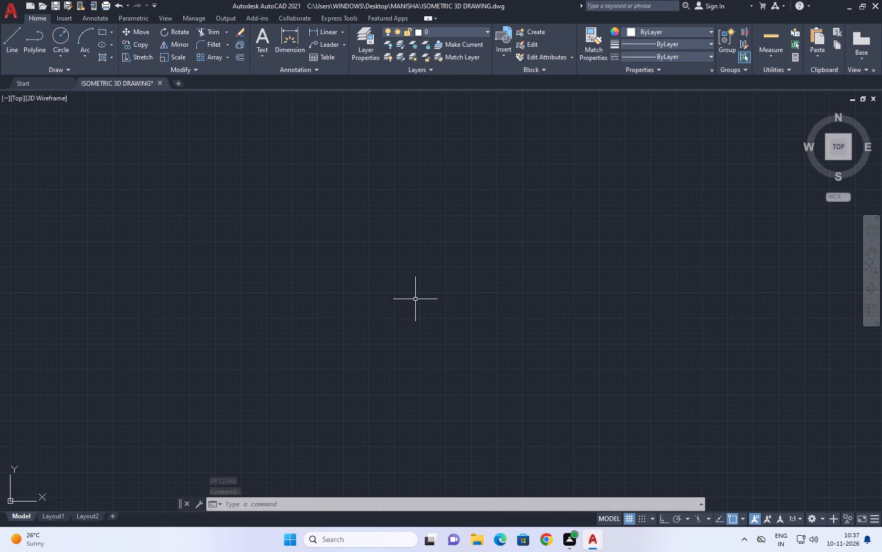
text(UN)
key(space)
click(392, 191)
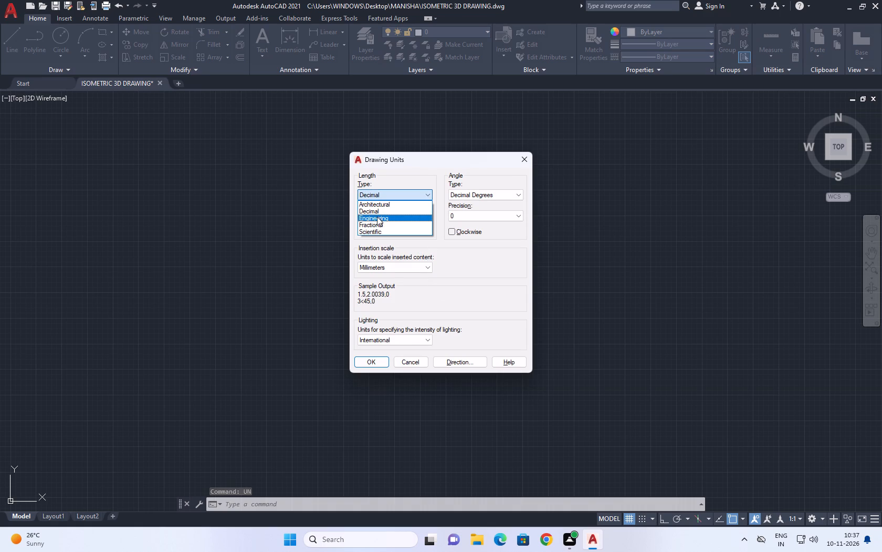
click(392, 208)
click(395, 217)
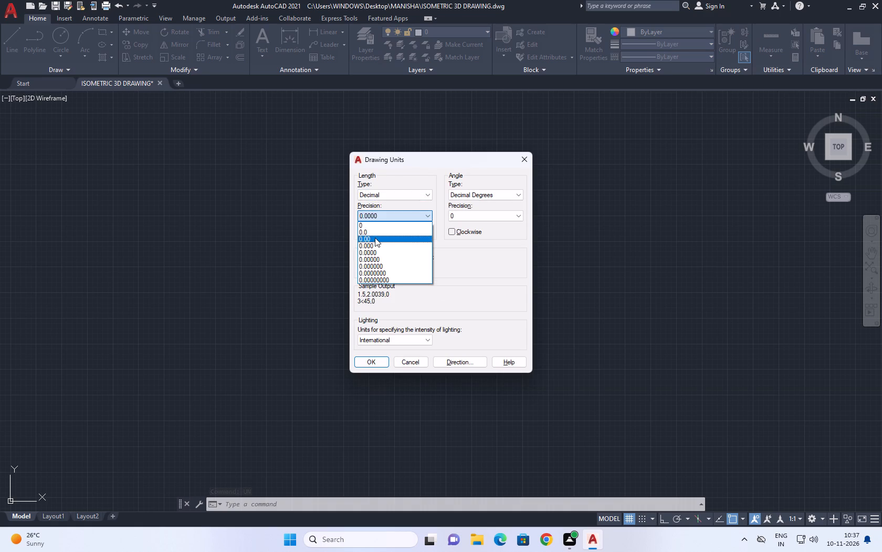
click(380, 233)
click(409, 267)
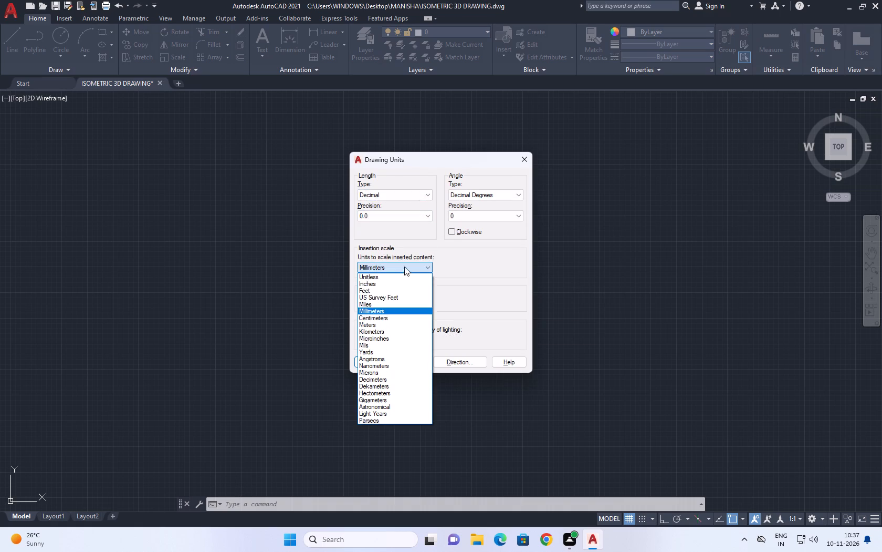
click(377, 326)
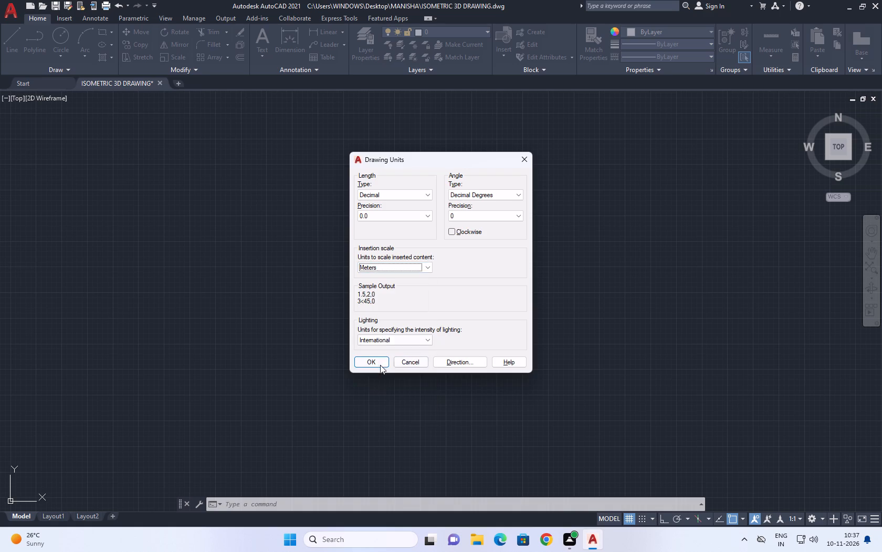
click(377, 364)
Modify the ISO-25 dimension style to decimal primary units with 0.0 precision and set it current.
middle_drag(474, 246, 385, 324)
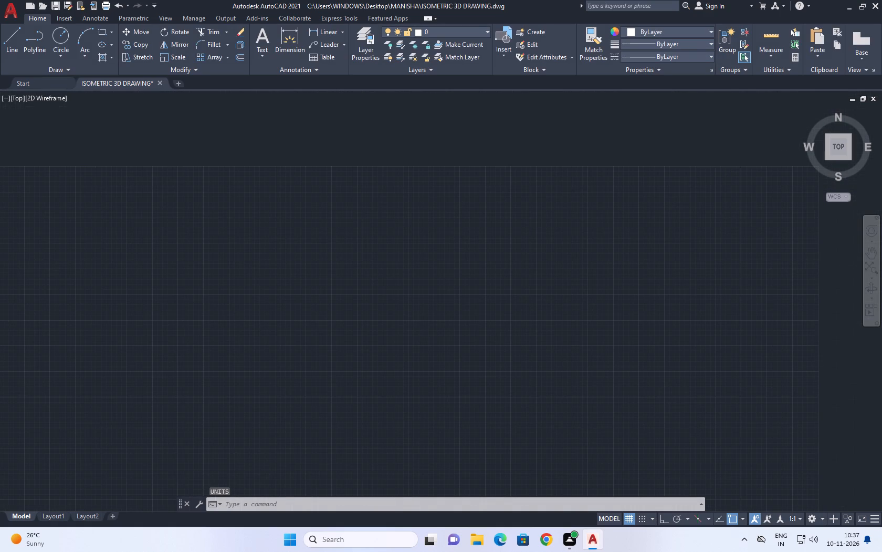
text(D)
key(space)
click(561, 243)
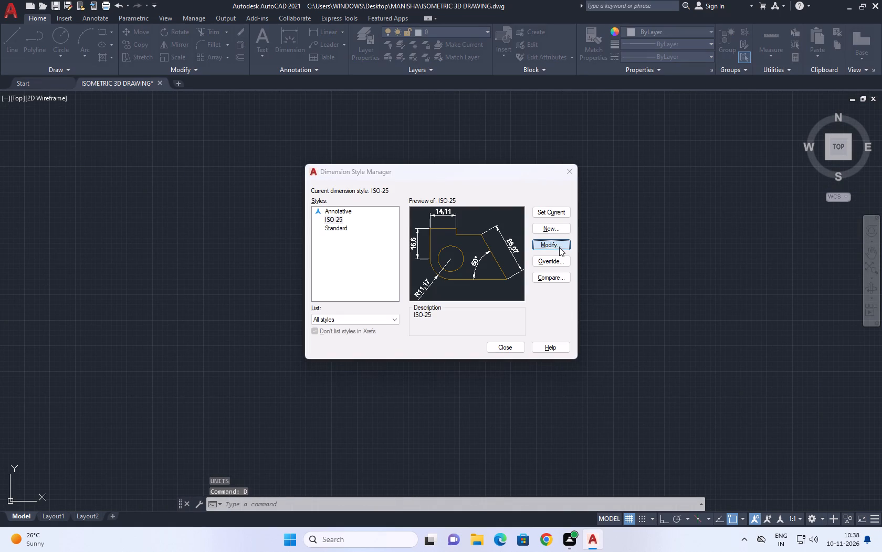
click(385, 172)
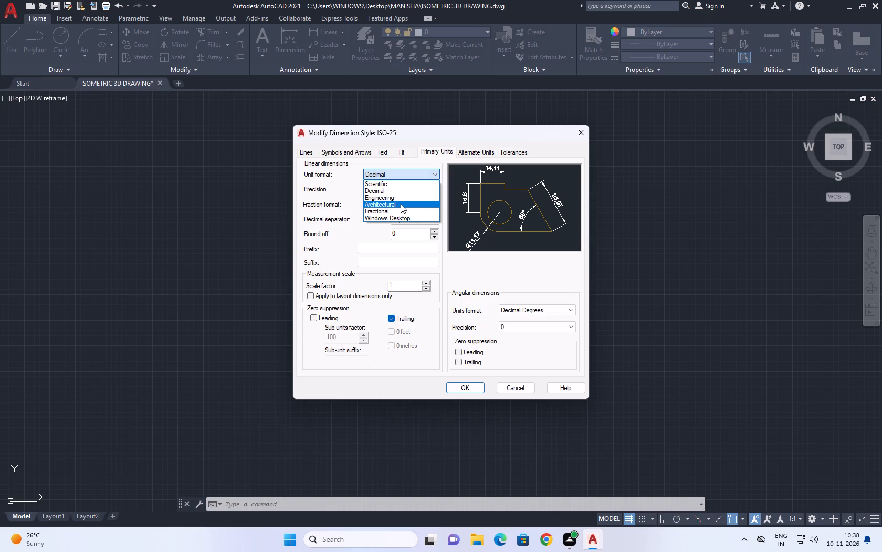
click(413, 199)
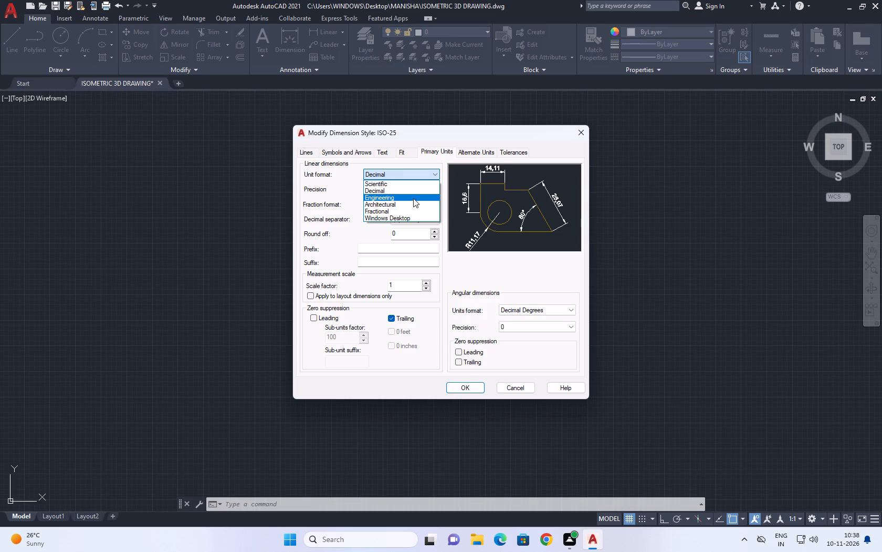
click(412, 176)
click(393, 188)
click(396, 187)
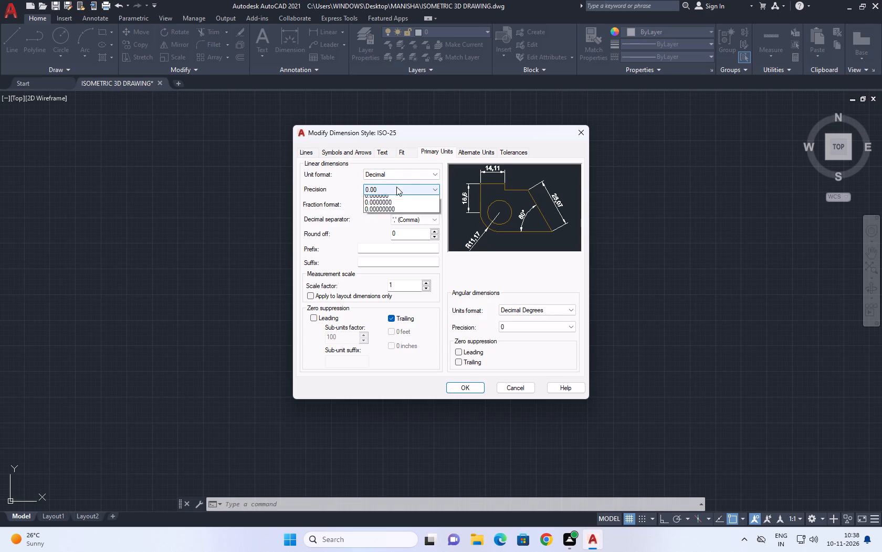
click(376, 206)
click(474, 385)
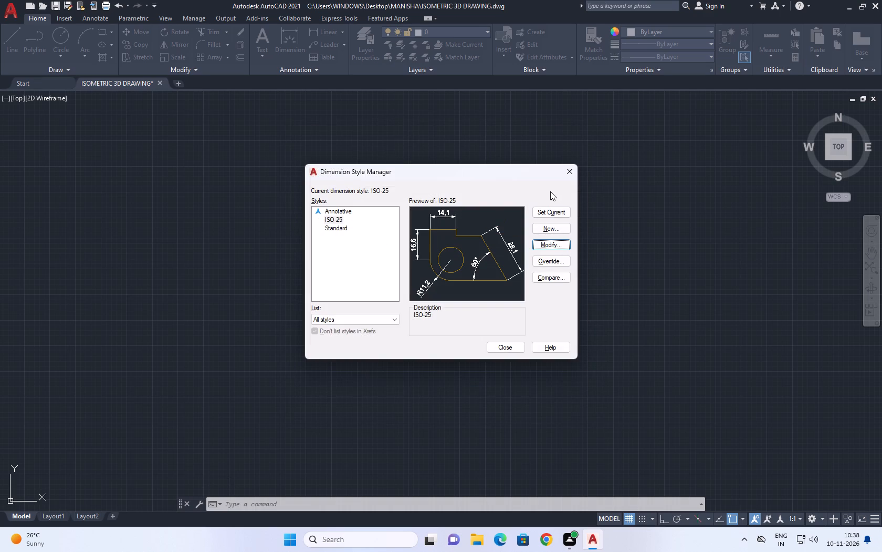
double_click(548, 206)
click(561, 180)
click(572, 169)
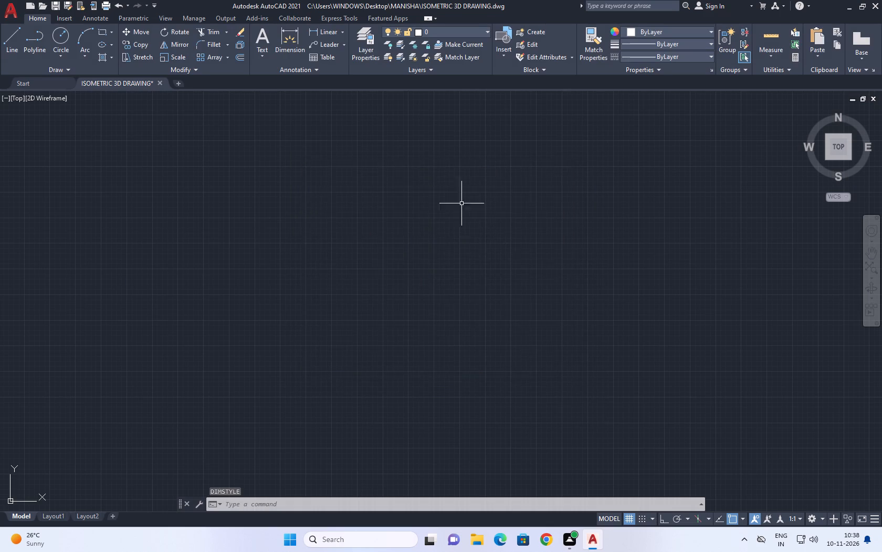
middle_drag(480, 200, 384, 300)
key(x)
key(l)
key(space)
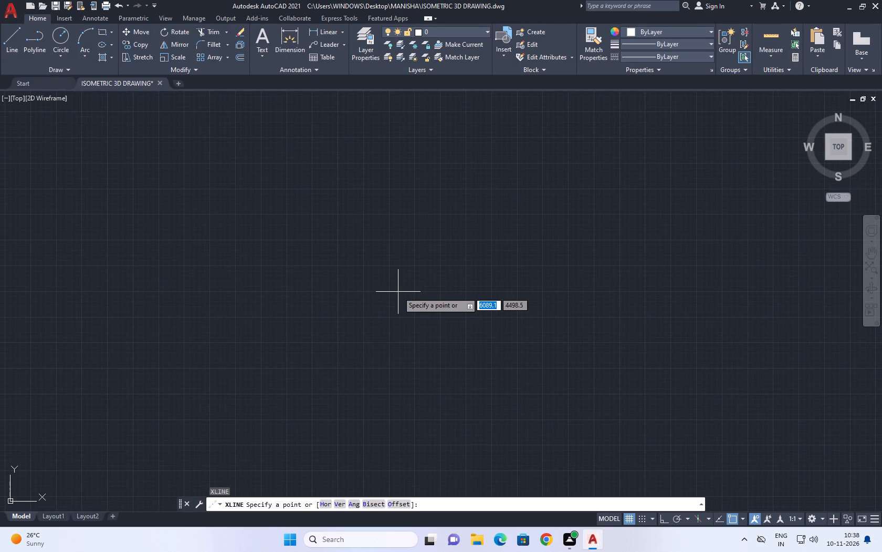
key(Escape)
Turn on isometric drafting with the left isoplane.
click(696, 517)
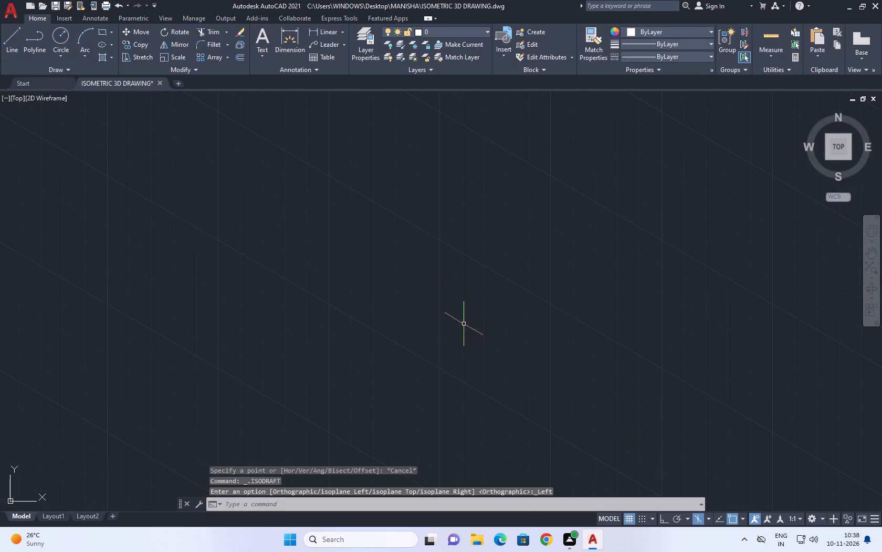
Turn on ortho mode and draw a vertical line 3 units long in the empty drawing area.
middle_drag(464, 291, 345, 377)
text(L)
key(space)
click(303, 412)
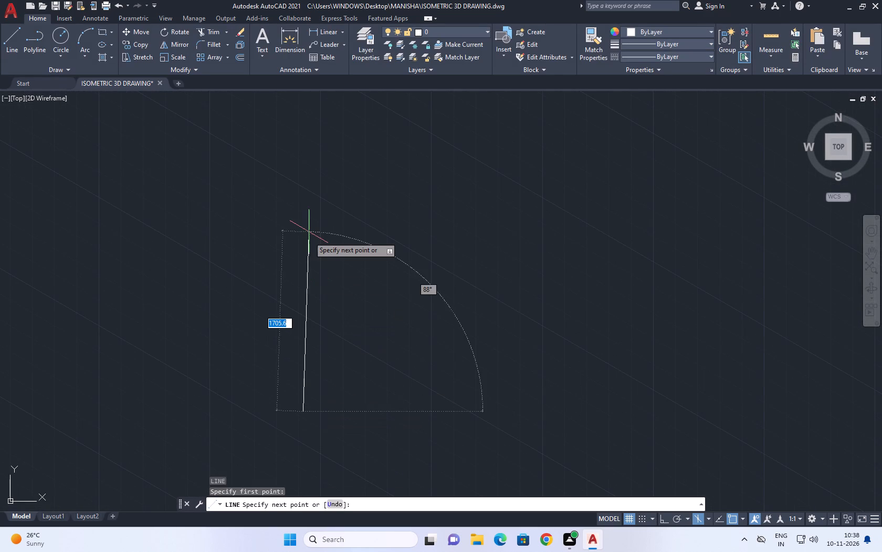
key(F8)
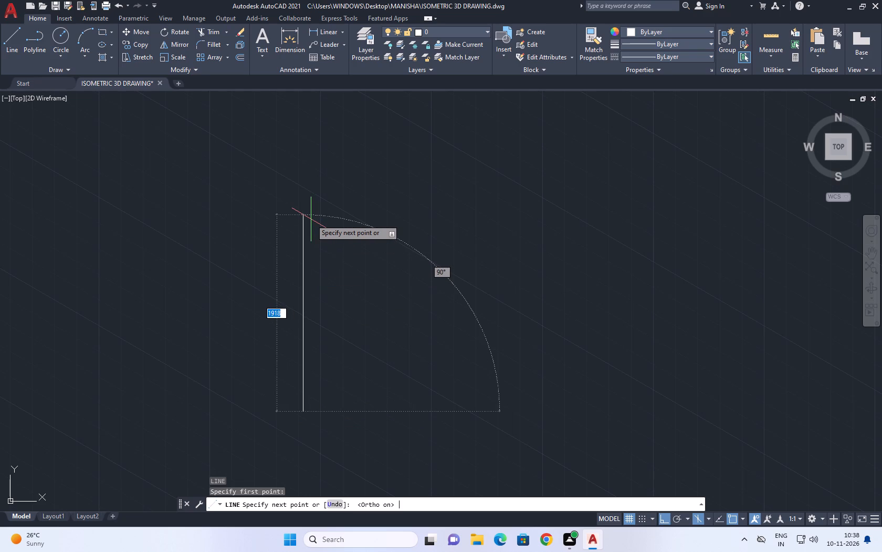
key(3)
key(Return)
key(Escape)
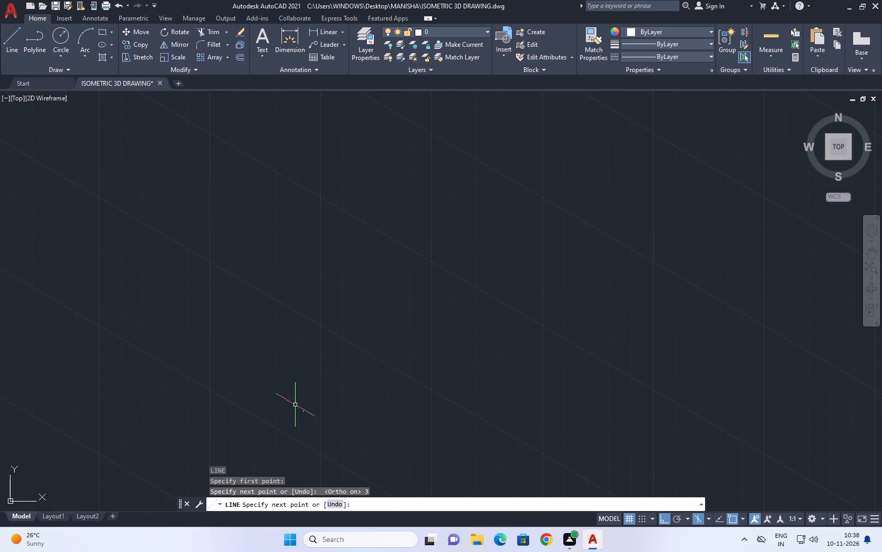
Draw an 8.30-unit line from the vertical line's lower end along the 330° isometric axis.
scroll(295, 420, up, 6)
scroll(368, 324, up, 5)
middle_drag(458, 400, 423, 304)
scroll(423, 304, up, 1)
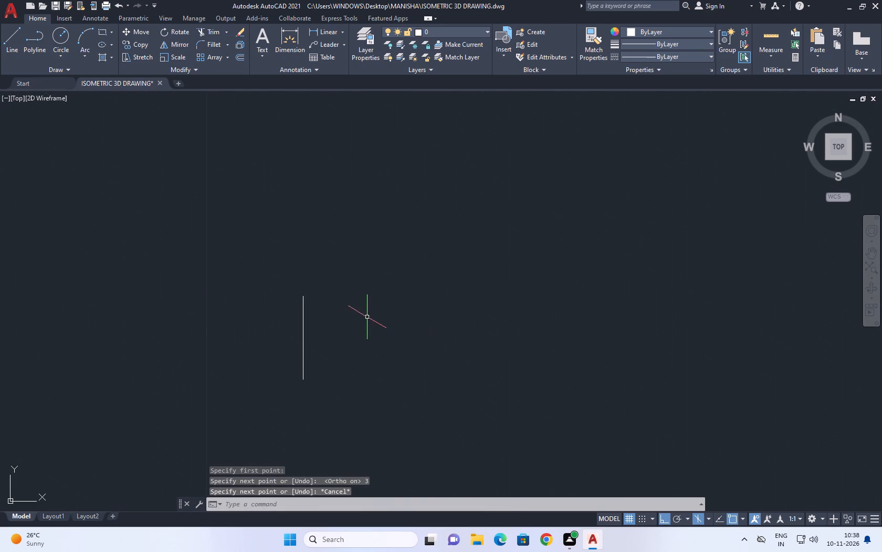
scroll(367, 317, up, 1)
middle_drag(279, 325, 288, 330)
key(l)
key(space)
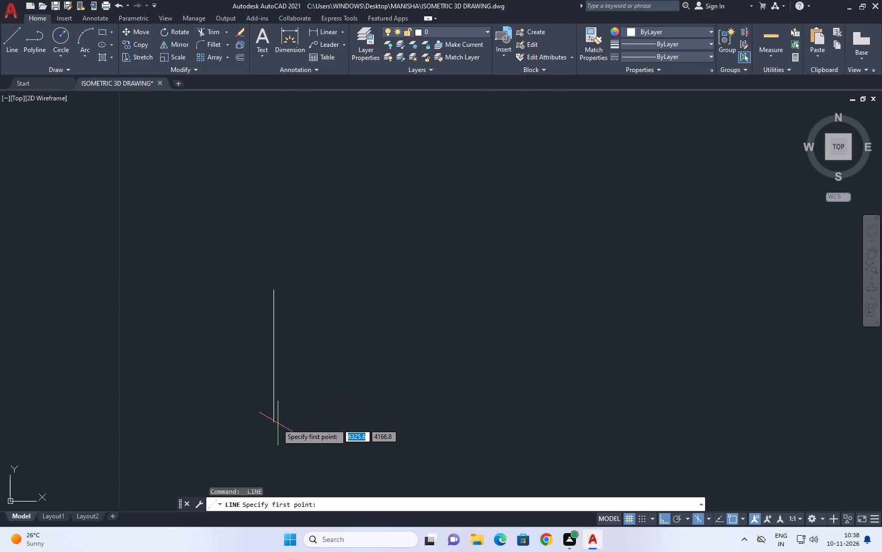
click(272, 424)
scroll(391, 428, down, 2)
middle_drag(512, 449, 301, 309)
scroll(465, 422, down, 1)
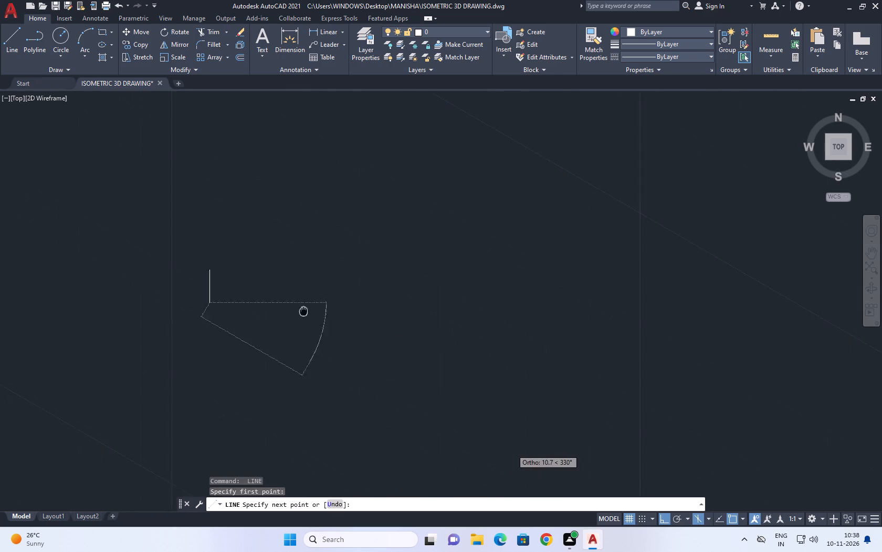
middle_drag(301, 309, 292, 297)
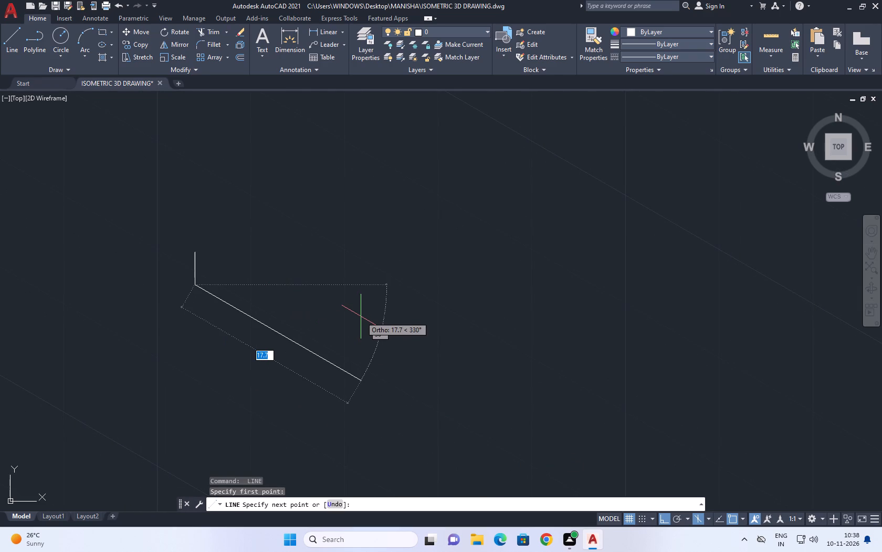
text(8.30)
key(Return)
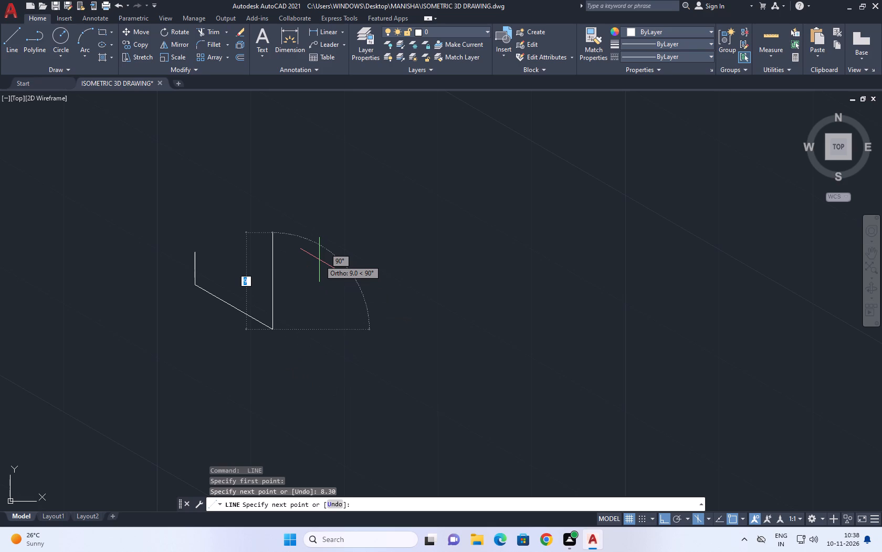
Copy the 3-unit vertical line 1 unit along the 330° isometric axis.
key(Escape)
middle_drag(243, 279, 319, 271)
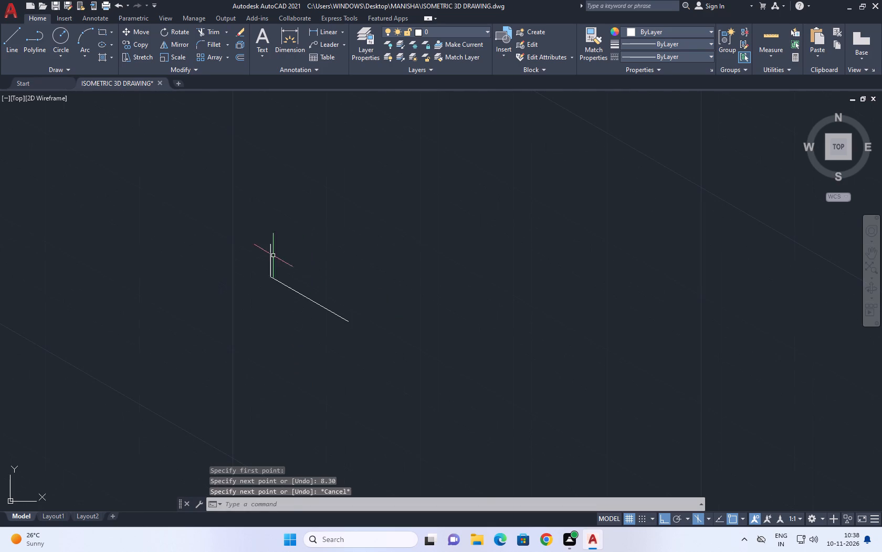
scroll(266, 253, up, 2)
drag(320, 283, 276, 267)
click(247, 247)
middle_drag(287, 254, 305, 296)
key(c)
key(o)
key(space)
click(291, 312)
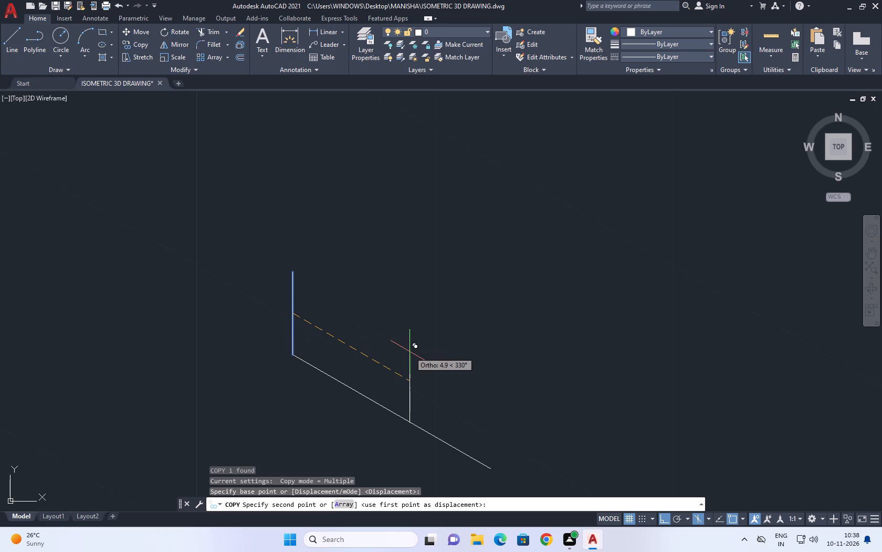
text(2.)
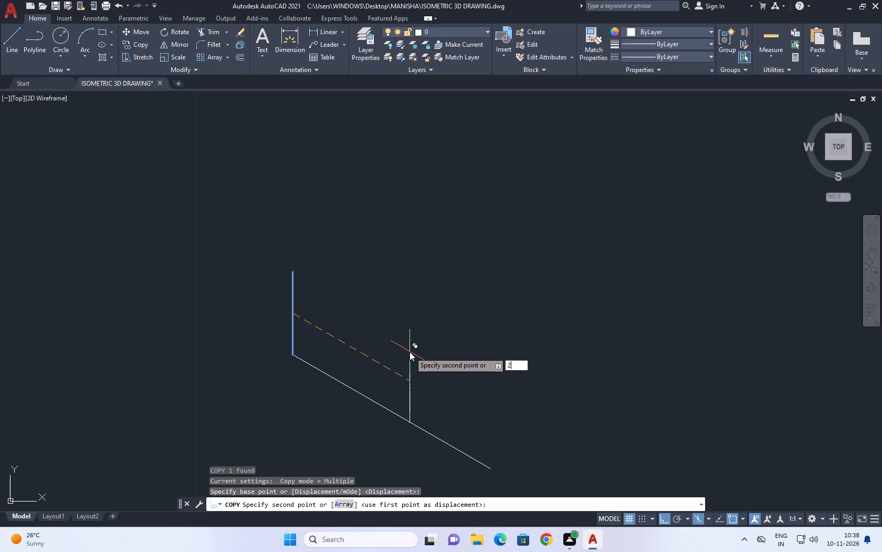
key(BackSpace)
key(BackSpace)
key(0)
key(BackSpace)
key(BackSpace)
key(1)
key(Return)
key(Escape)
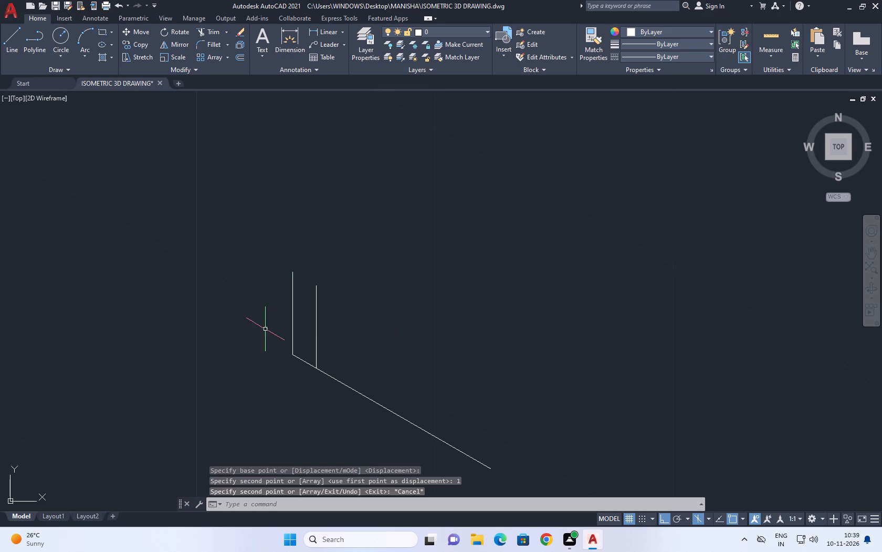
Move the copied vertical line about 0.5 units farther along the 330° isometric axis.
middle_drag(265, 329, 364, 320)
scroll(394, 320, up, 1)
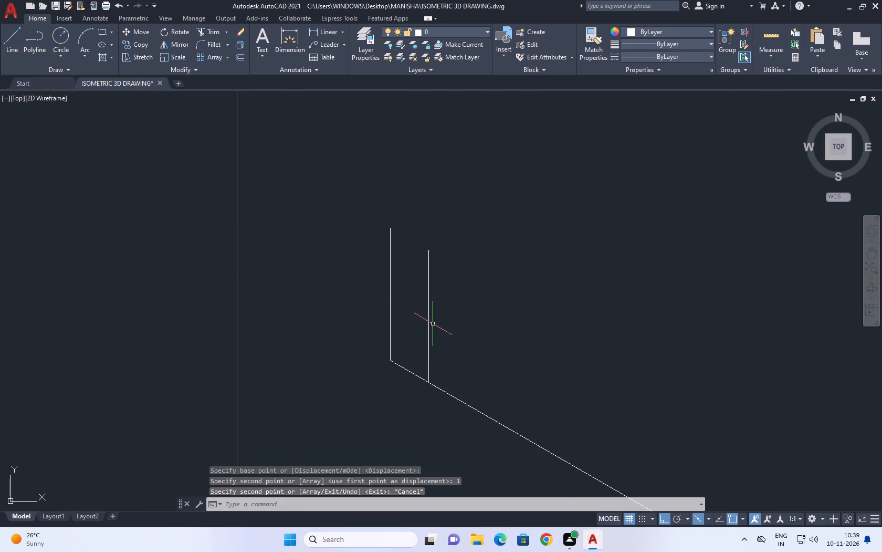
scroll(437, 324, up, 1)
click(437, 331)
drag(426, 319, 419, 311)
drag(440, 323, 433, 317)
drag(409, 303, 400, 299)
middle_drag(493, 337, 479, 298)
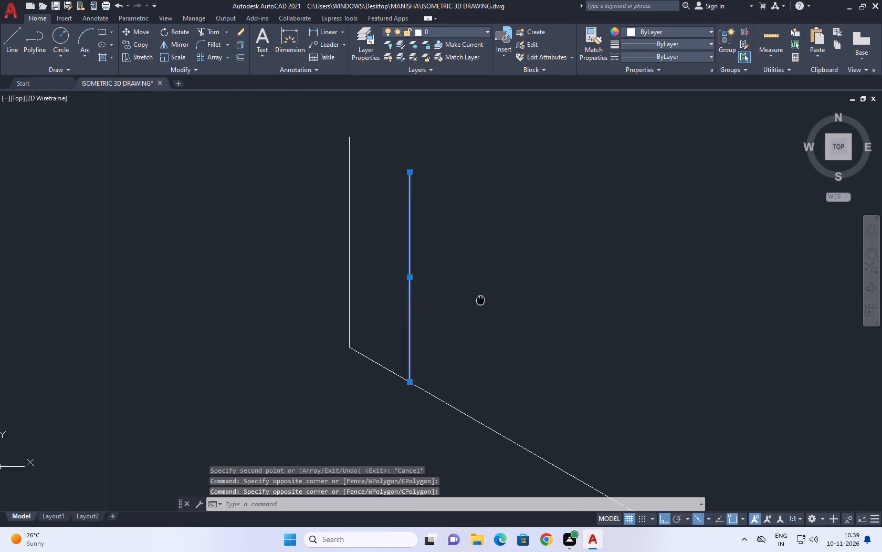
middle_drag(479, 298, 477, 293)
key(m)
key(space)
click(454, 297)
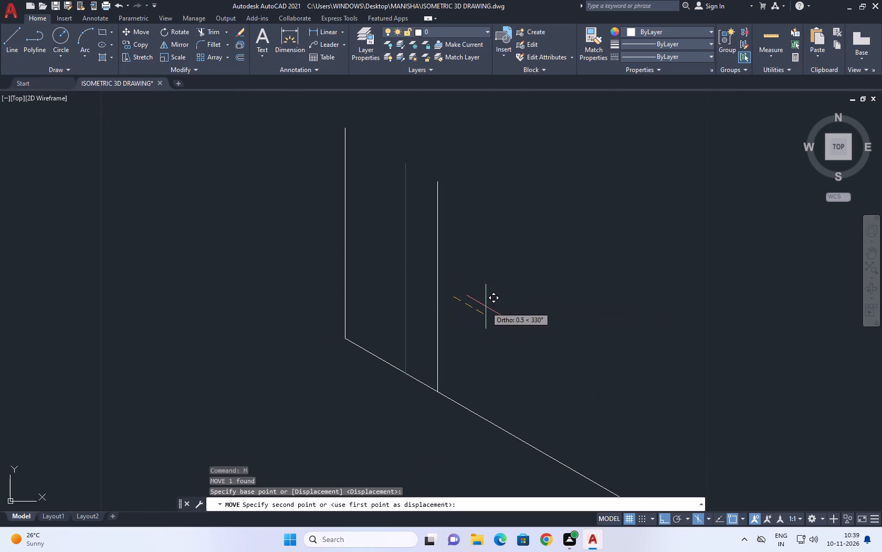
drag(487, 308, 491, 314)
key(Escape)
Switch to the top isoplane and copy the 8.30-unit line 2 units along the 30° axis.
middle_drag(359, 251, 486, 305)
scroll(491, 306, down, 1)
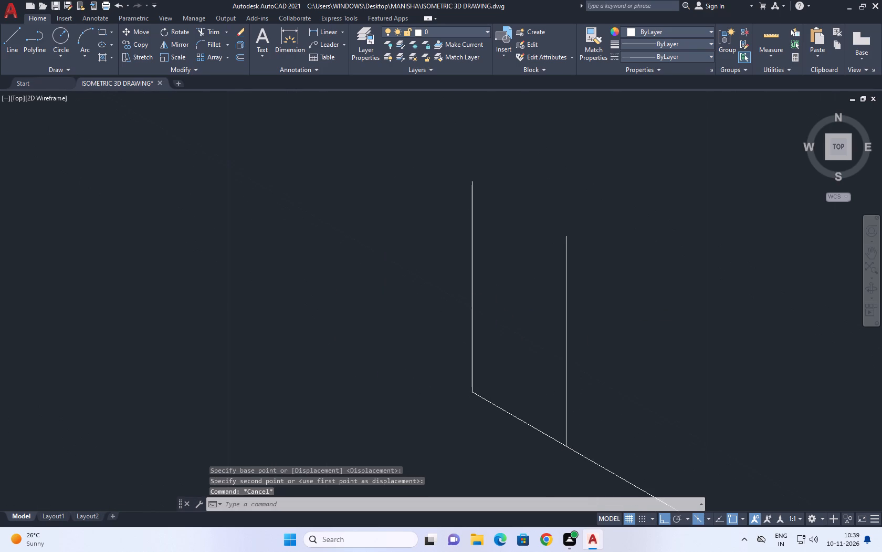
scroll(491, 306, down, 1)
middle_drag(559, 350, 549, 342)
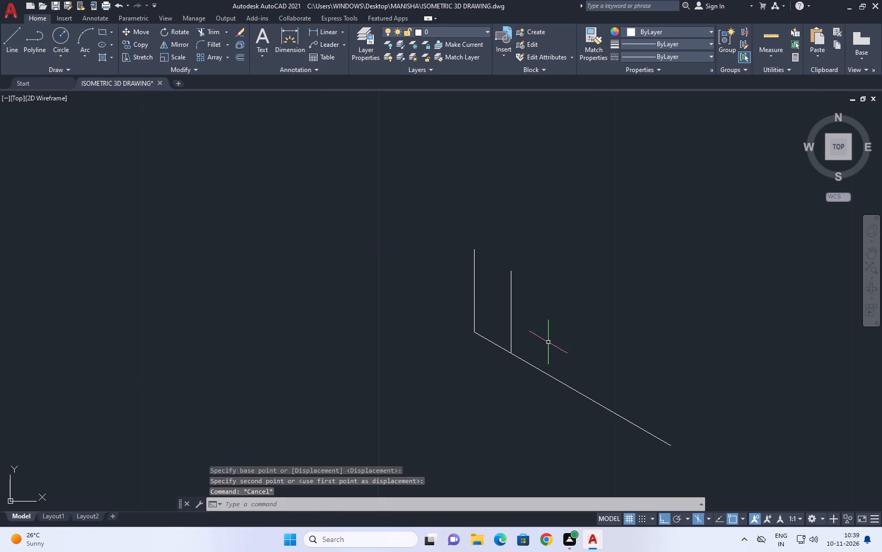
click(545, 372)
drag(536, 377, 530, 383)
click(536, 361)
middle_drag(594, 319, 521, 343)
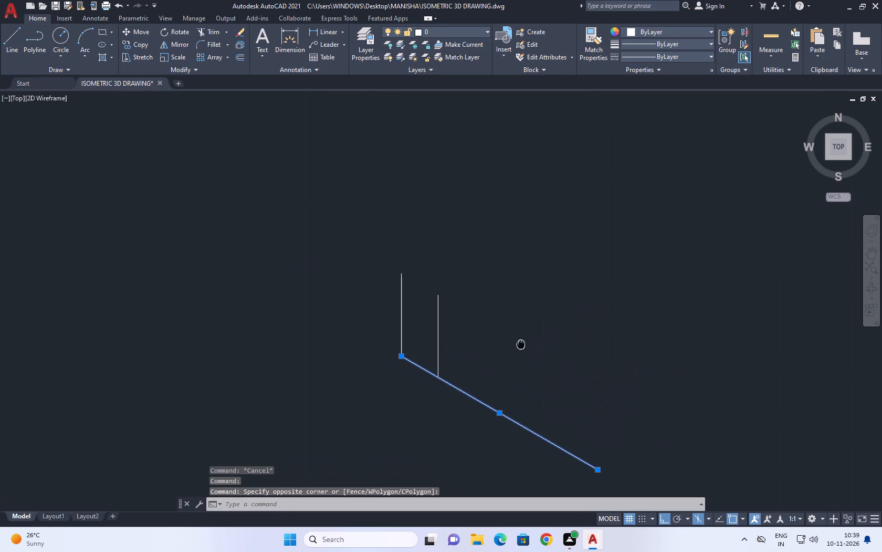
text(CO)
key(space)
click(461, 412)
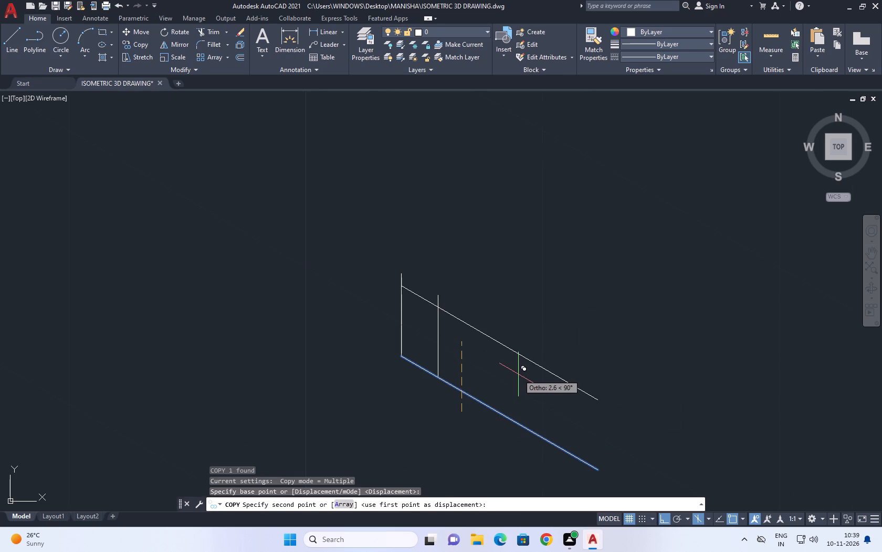
key(F5)
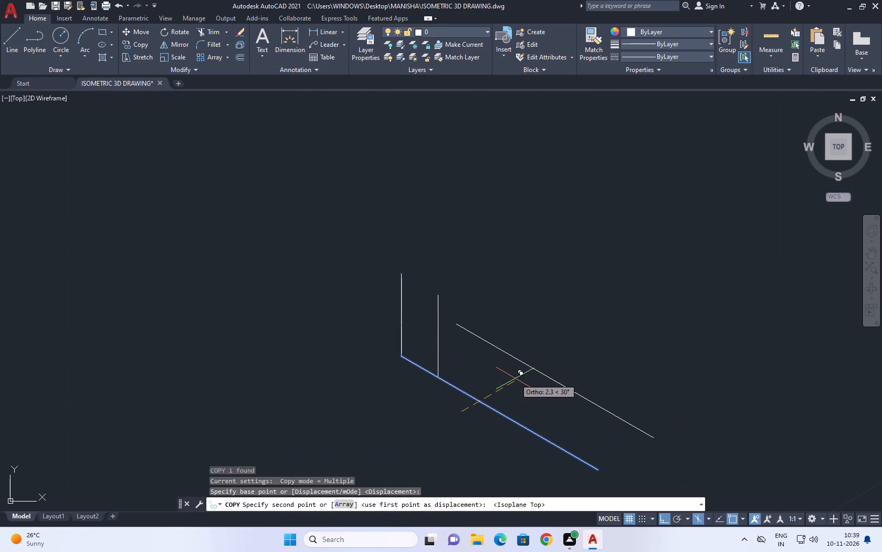
key(2)
key(Return)
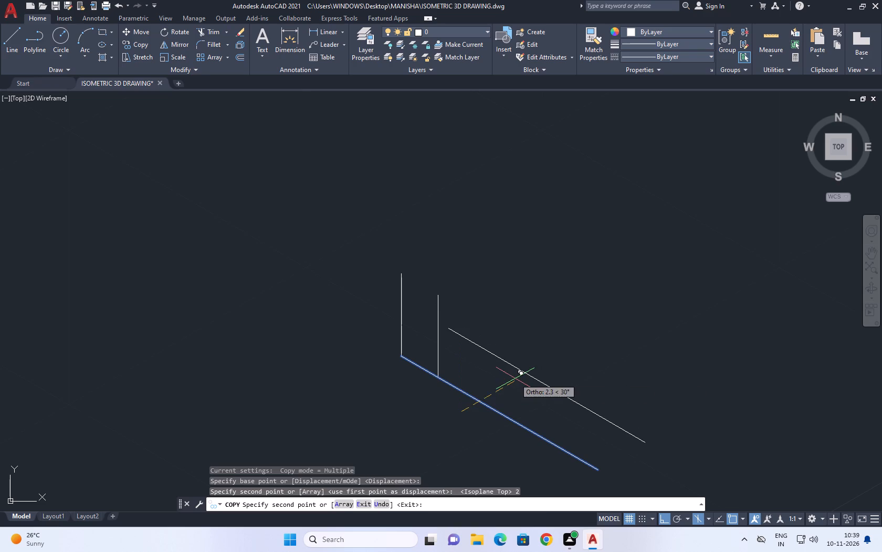
key(Escape)
Erase the copy of the long line placed 2 units away.
drag(513, 352, 512, 357)
click(505, 365)
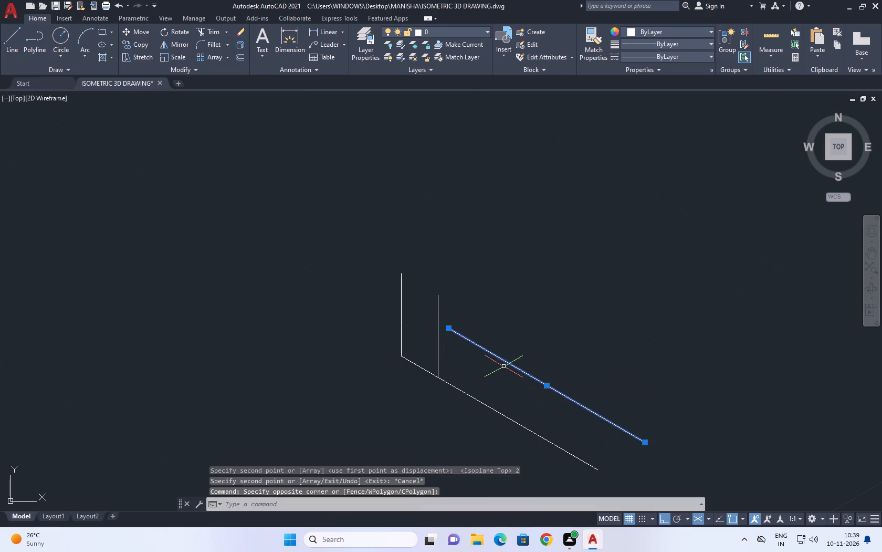
key(Delete)
Copy the 8.30-unit line 1 unit along the 30° isometric axis, using its corner with the vertical line as base point.
drag(498, 393, 480, 405)
click(460, 417)
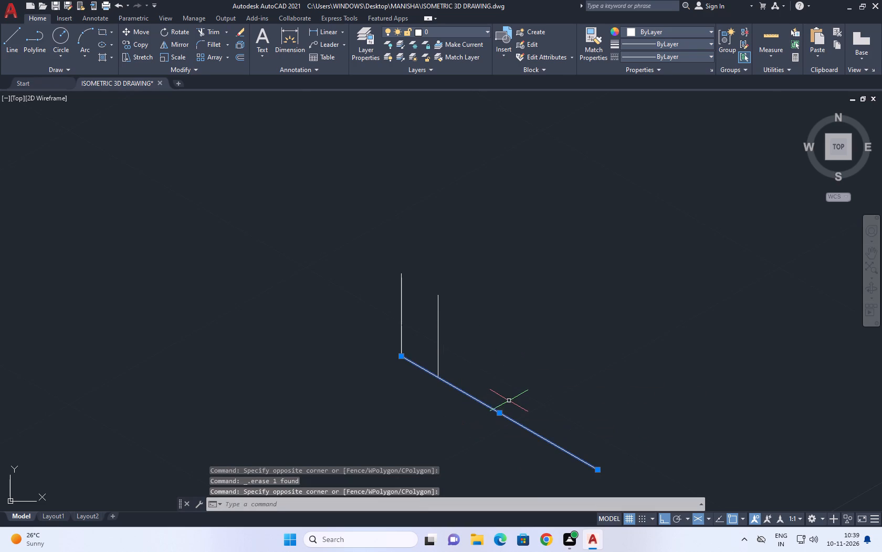
text(CO)
key(space)
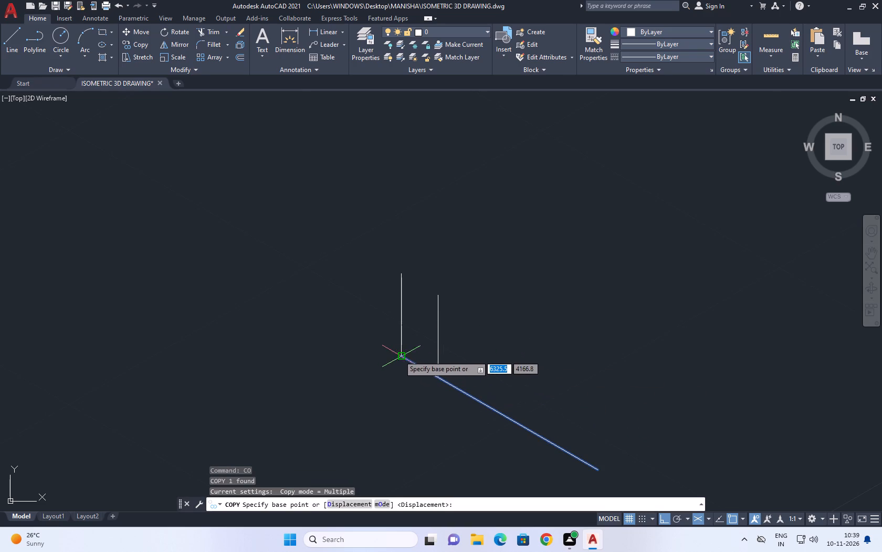
click(400, 355)
key(1)
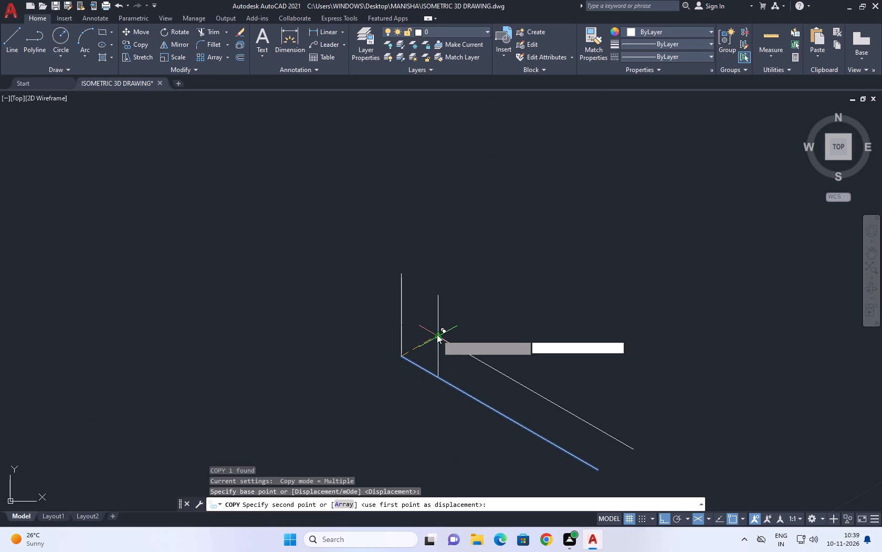
key(Return)
key(Escape)
Extend the upper end of the copied long line to the outer vertical line.
middle_drag(395, 331, 426, 352)
text(EX)
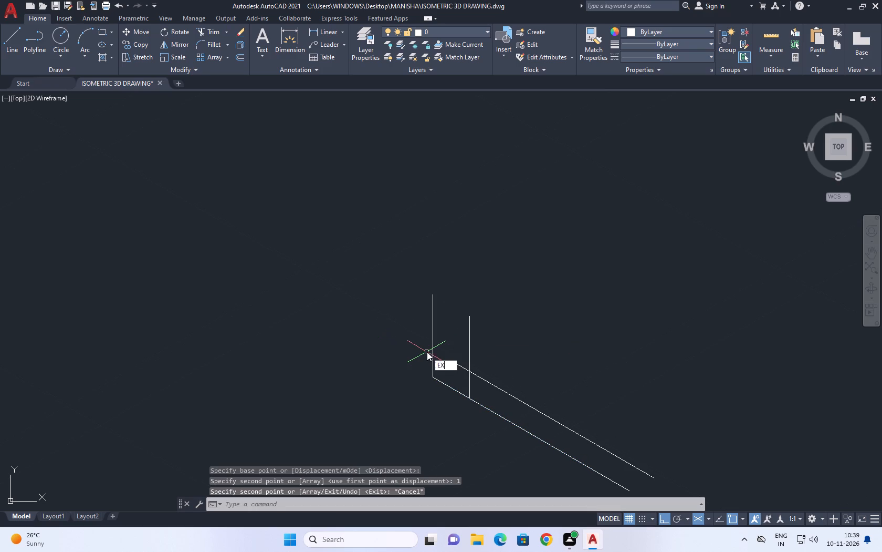
key(space)
click(469, 370)
key(Escape)
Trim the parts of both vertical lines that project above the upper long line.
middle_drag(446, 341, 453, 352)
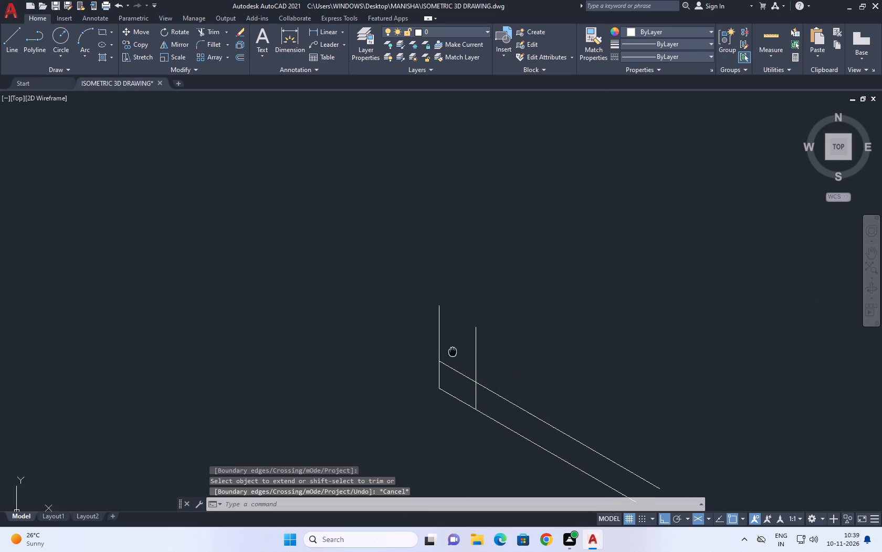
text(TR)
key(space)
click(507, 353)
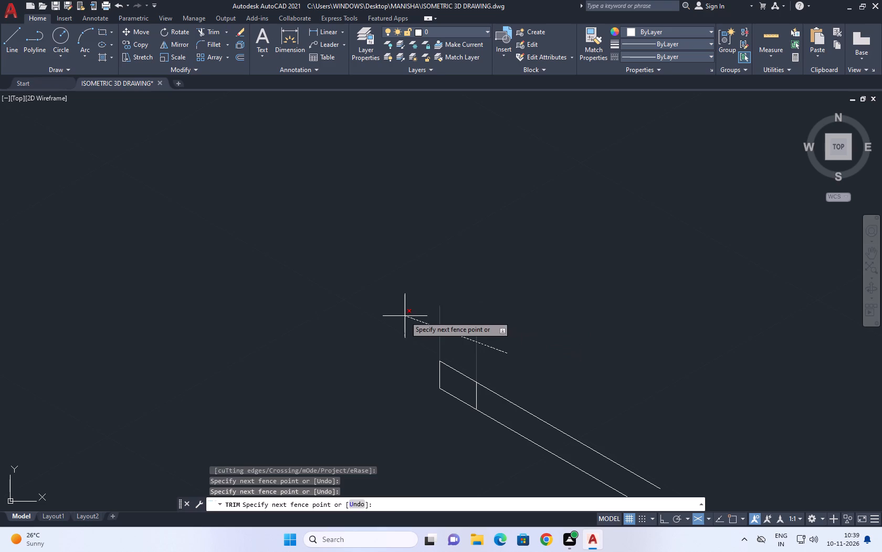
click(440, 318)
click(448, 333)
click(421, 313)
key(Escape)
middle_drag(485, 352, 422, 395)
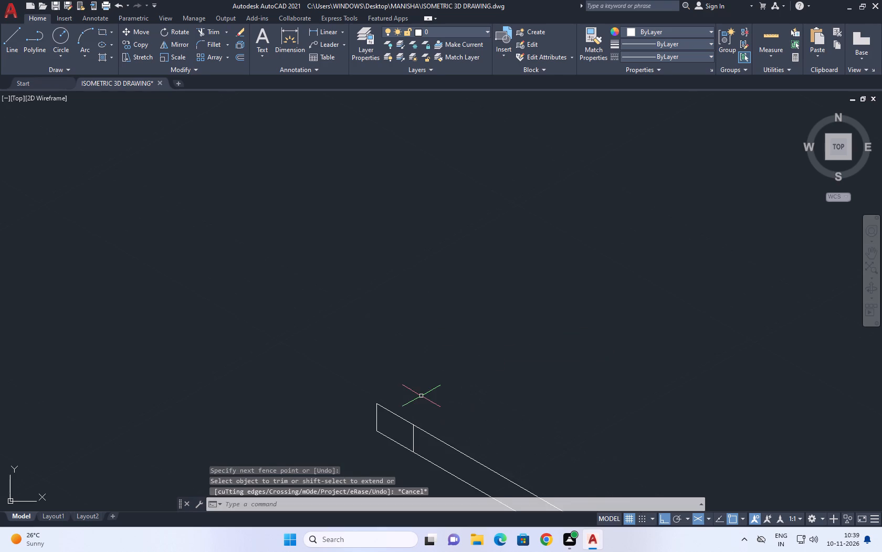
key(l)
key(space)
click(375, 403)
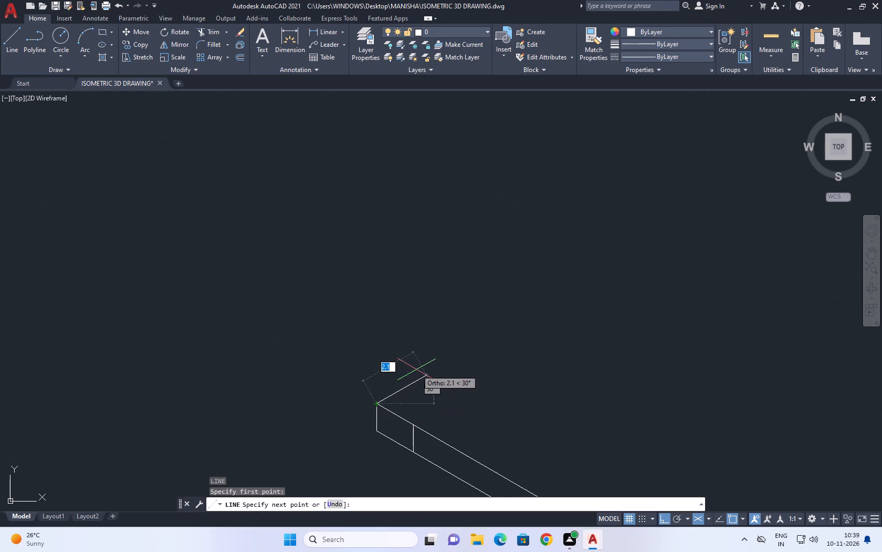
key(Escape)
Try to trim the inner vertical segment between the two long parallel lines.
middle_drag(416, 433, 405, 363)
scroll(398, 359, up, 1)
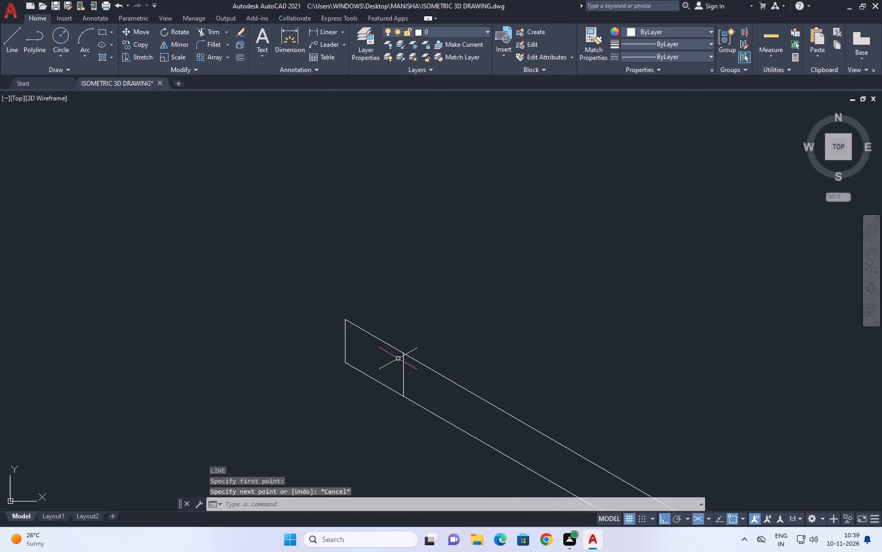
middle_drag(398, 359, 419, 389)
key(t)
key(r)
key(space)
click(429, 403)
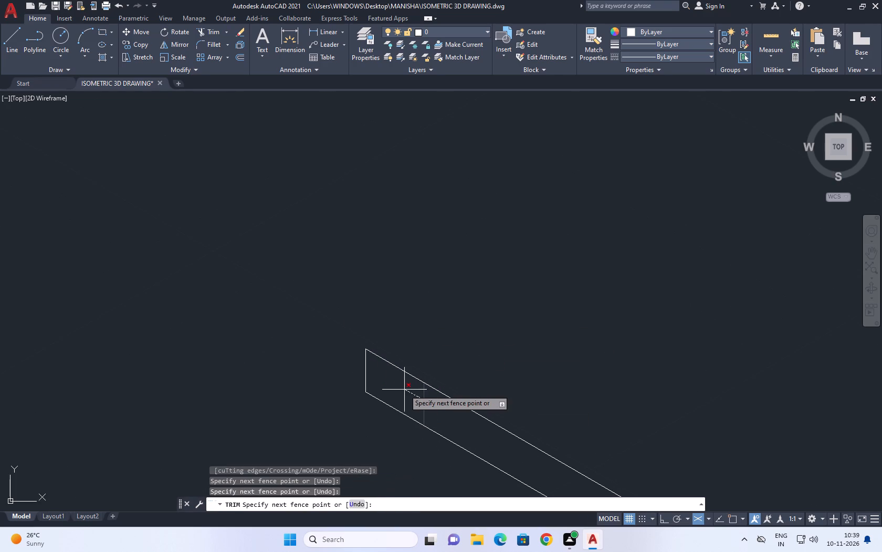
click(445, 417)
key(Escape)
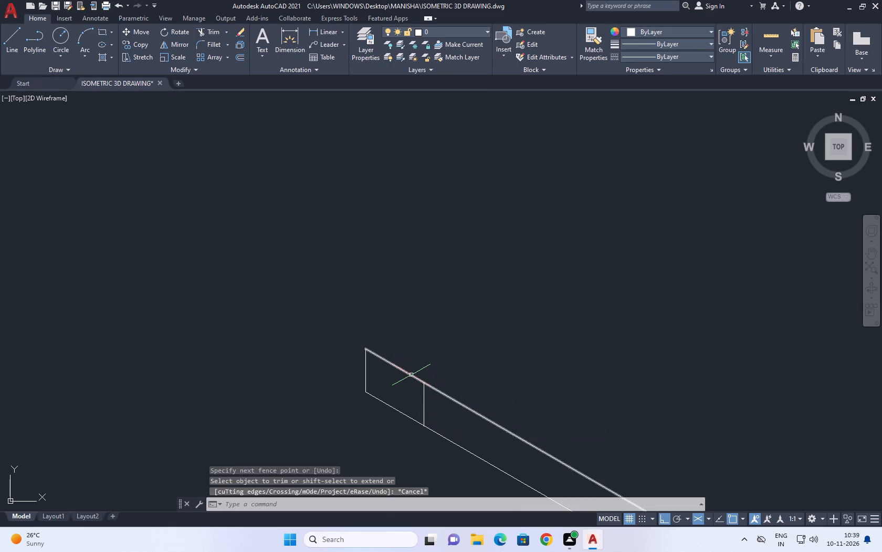
Erase both short vertical segments between the two long parallel lines.
middle_drag(393, 402, 393, 394)
click(428, 392)
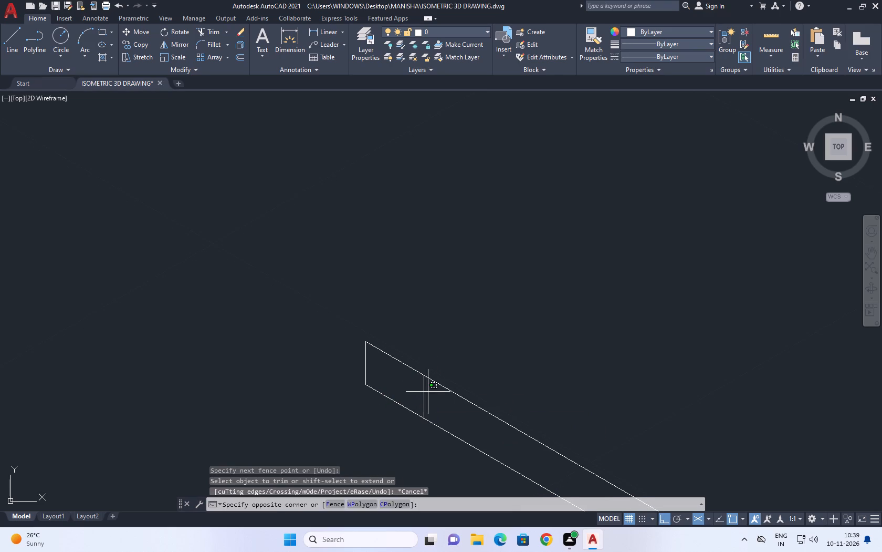
click(407, 392)
middle_drag(480, 389, 446, 401)
key(Delete)
drag(338, 378, 332, 377)
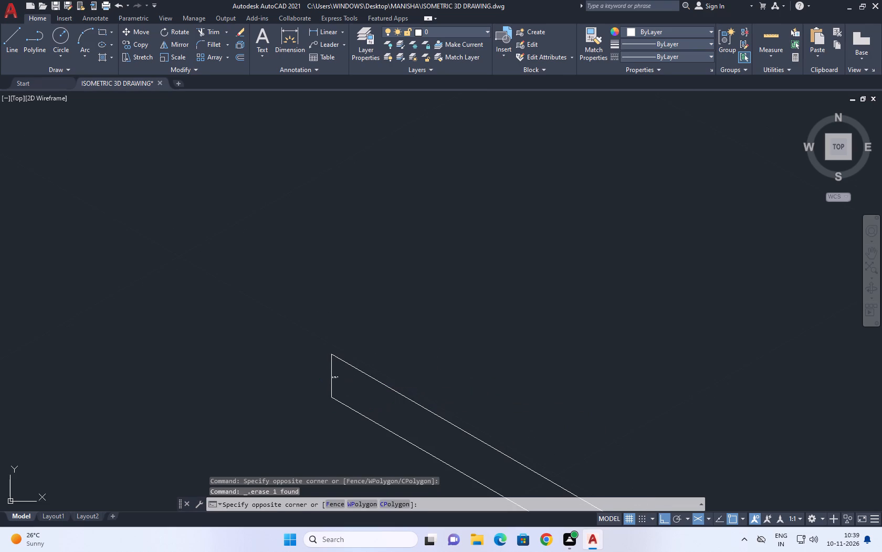
click(327, 377)
key(Delete)
Draw a line from the upper end of the lower long line along the 30° isometric axis, crossing the parallel line.
middle_drag(385, 384, 369, 412)
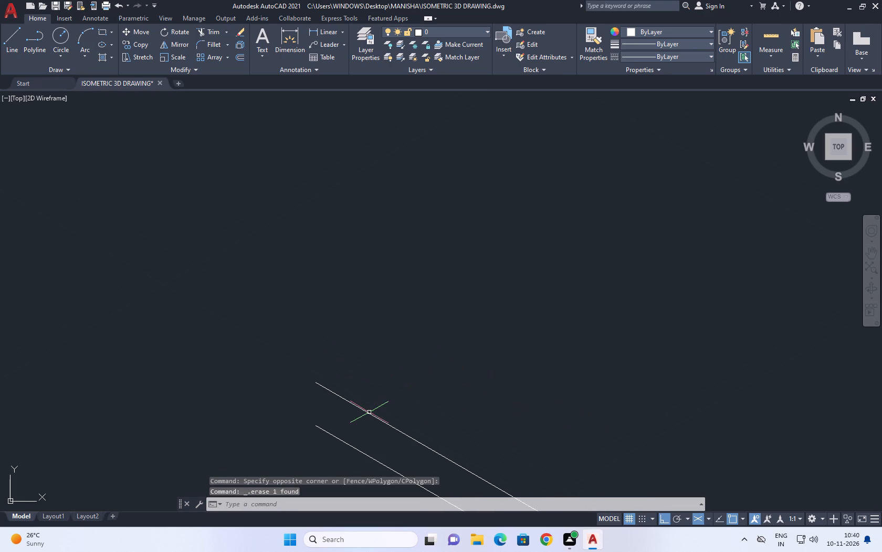
key(l)
key(space)
click(318, 426)
click(435, 363)
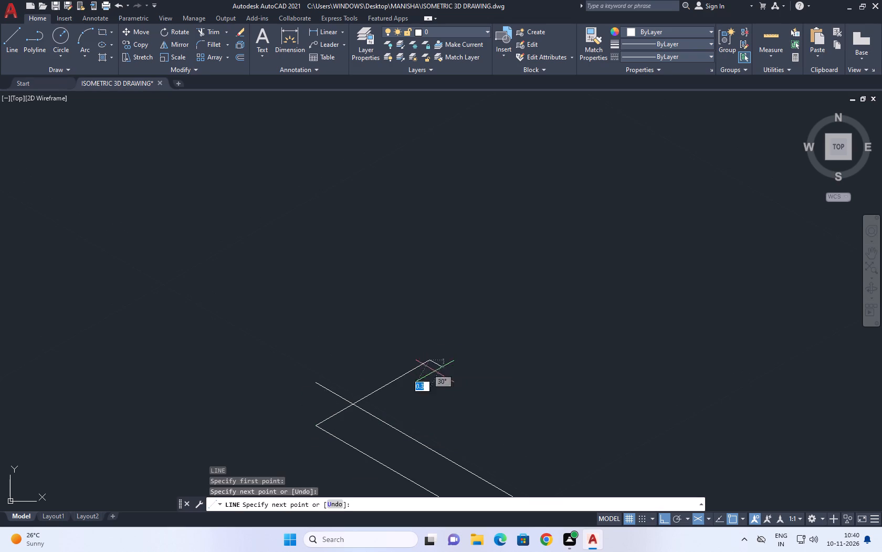
key(Escape)
Copy the 30° line 1 unit along the 330° isometric axis.
middle_drag(425, 407, 448, 289)
click(360, 298)
click(348, 288)
middle_drag(390, 322, 390, 330)
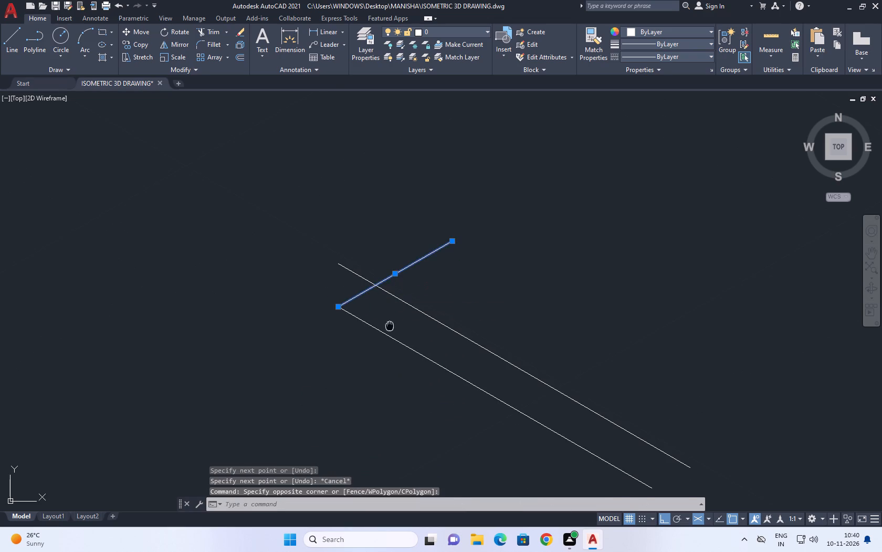
middle_drag(390, 330, 391, 357)
key(c)
key(o)
key(space)
drag(390, 350, 402, 356)
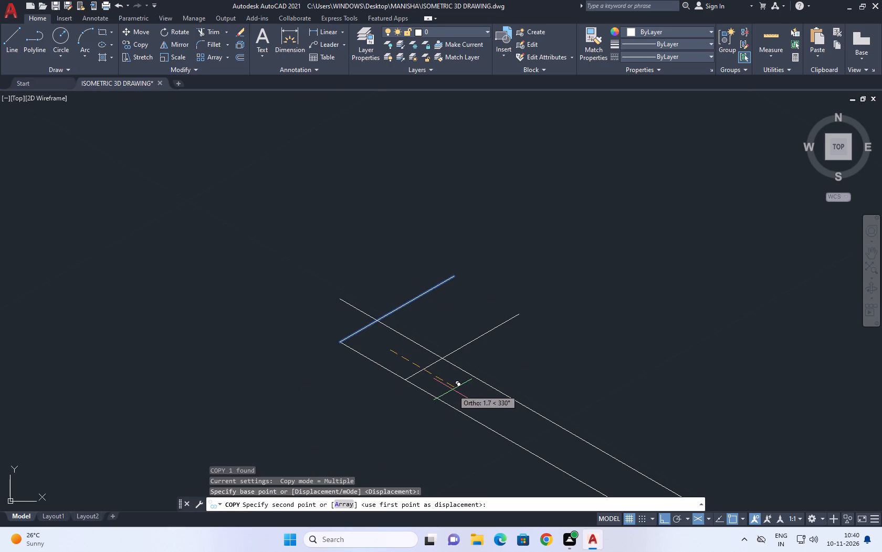
key(1)
key(Return)
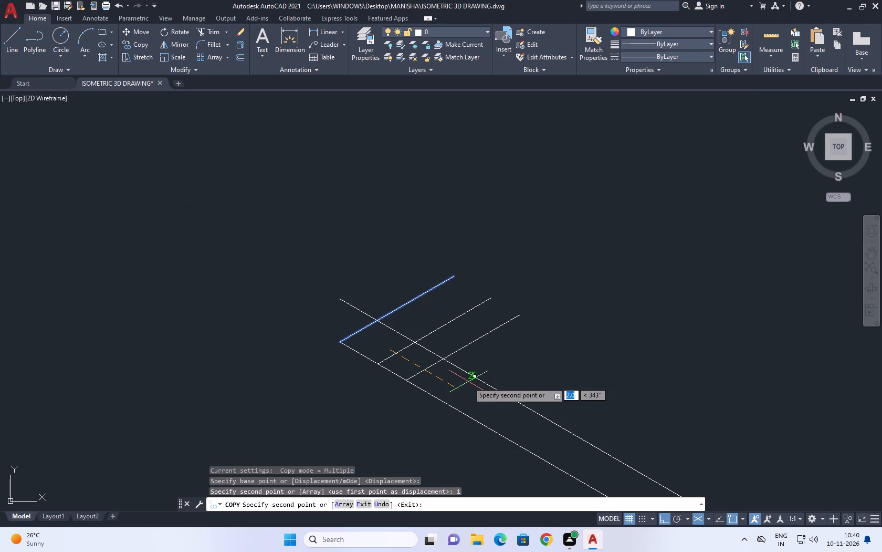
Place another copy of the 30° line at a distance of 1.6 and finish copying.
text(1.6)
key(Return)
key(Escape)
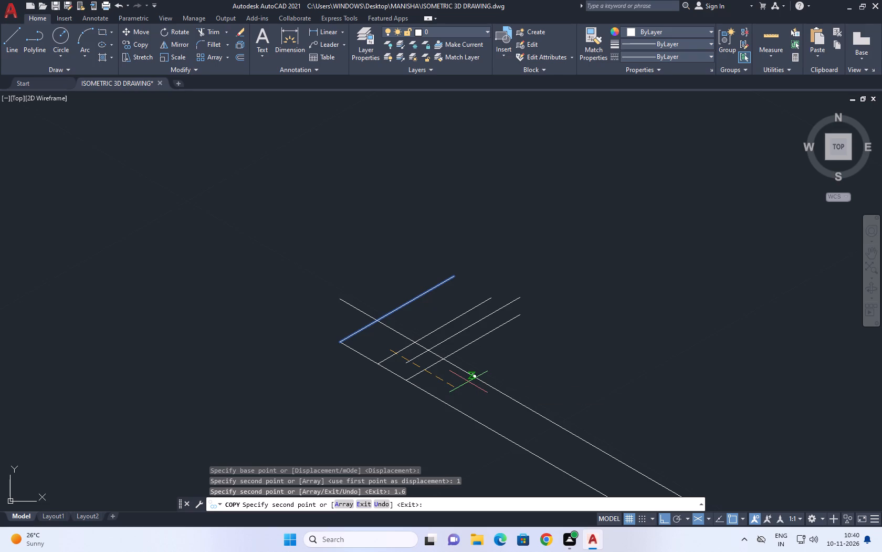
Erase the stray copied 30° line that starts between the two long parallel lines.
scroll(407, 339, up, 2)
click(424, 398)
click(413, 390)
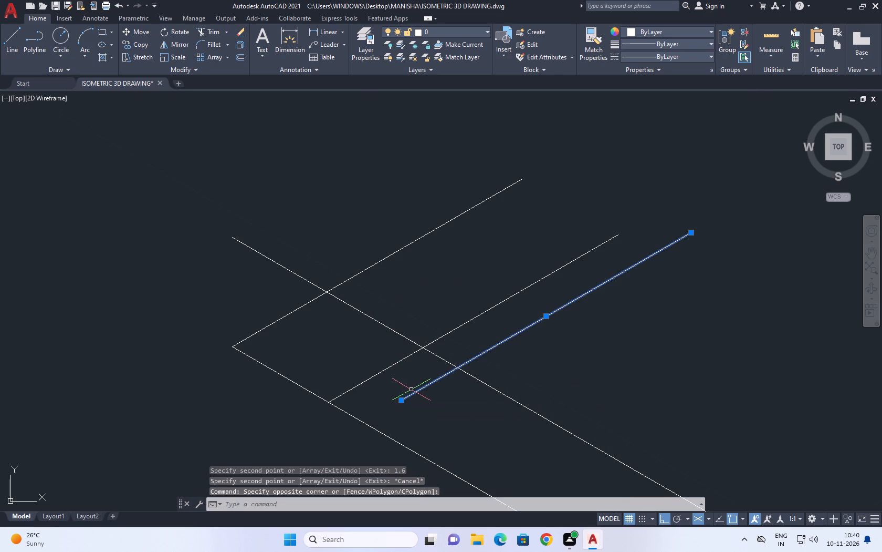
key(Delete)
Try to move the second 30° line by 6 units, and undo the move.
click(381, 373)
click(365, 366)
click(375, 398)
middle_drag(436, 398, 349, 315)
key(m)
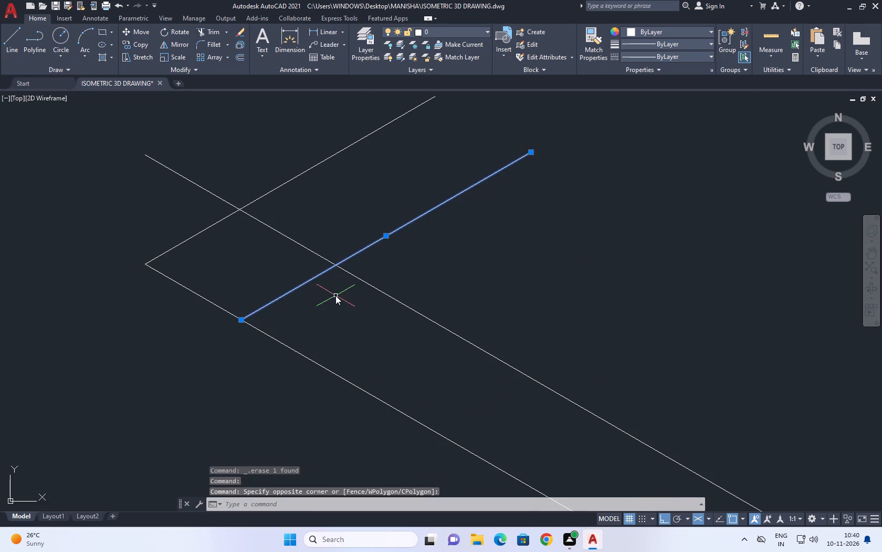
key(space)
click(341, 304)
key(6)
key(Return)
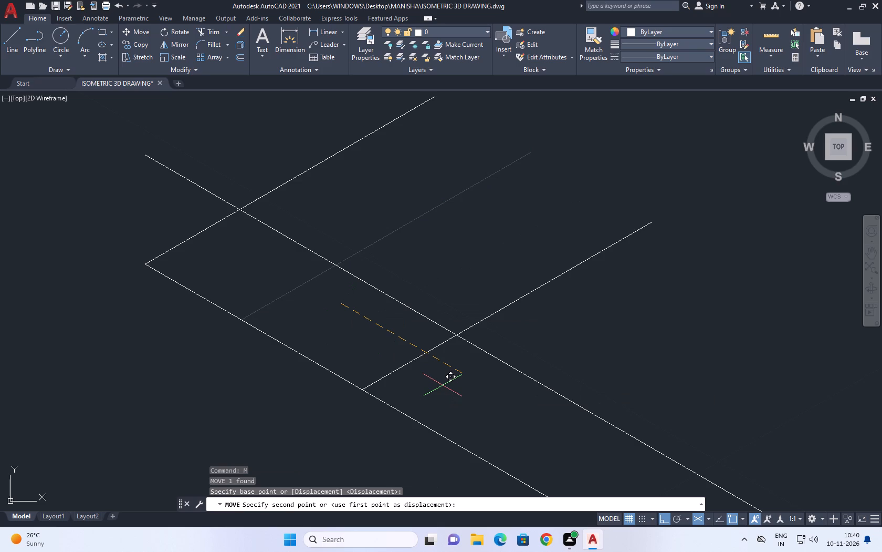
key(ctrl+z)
Move the second 30° line 0.6 units along the 330° isometric axis.
drag(352, 298, 344, 298)
click(295, 285)
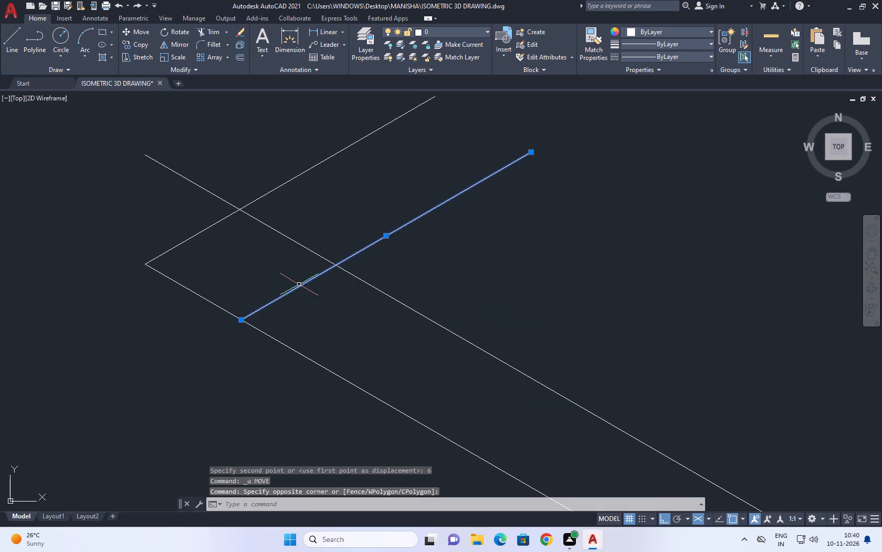
key(m)
key(space)
click(340, 285)
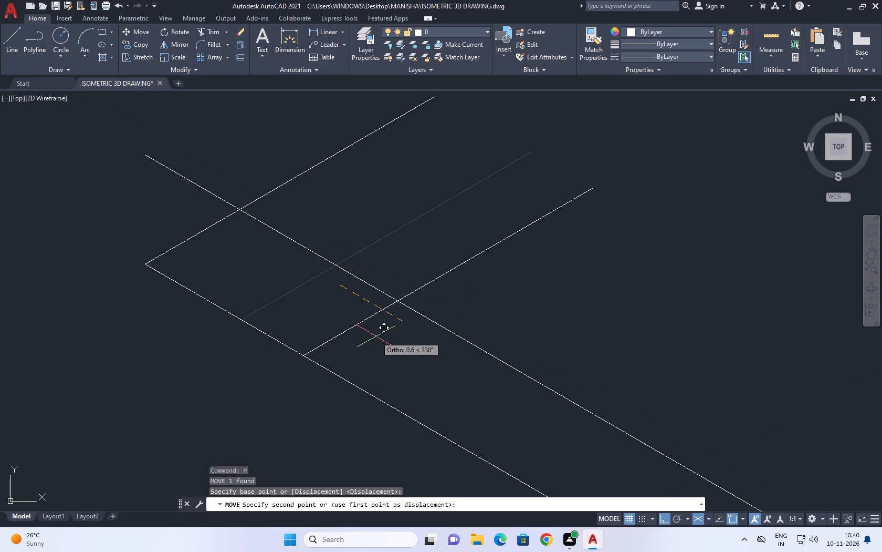
text(0.6)
key(Return)
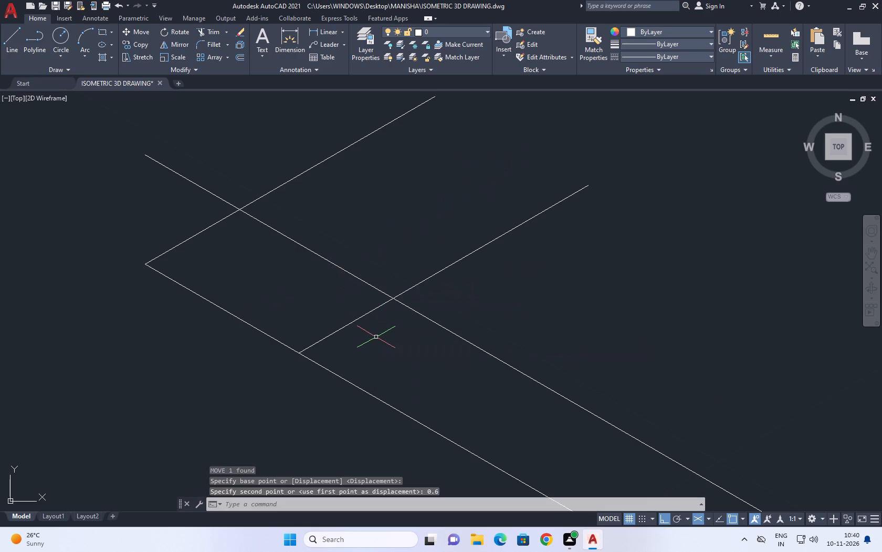
Trim the end of the upper long line that extends past the first 30° line.
middle_drag(330, 303, 414, 336)
text(TR)
key(space)
click(253, 208)
click(357, 180)
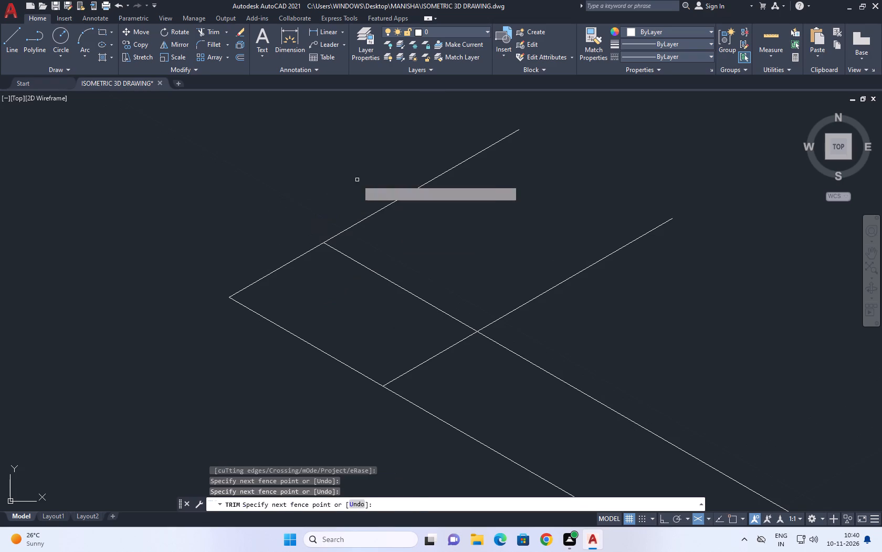
key(Escape)
Draw a 1-unit vertical line up from the upper long line near its trimmed end, followed by a 1-unit segment along the 30° axis.
scroll(327, 208, down, 2)
middle_drag(399, 229, 404, 219)
middle_drag(355, 201, 363, 214)
text(L)
key(space)
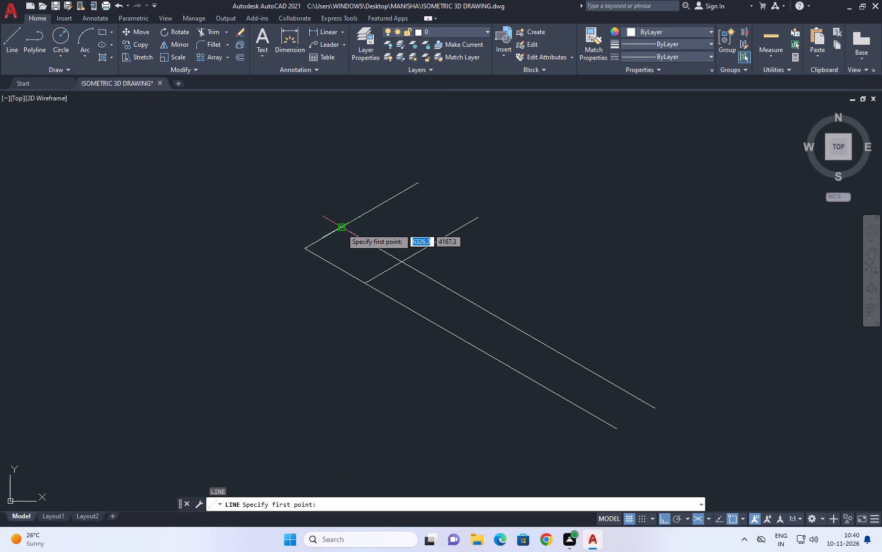
click(353, 232)
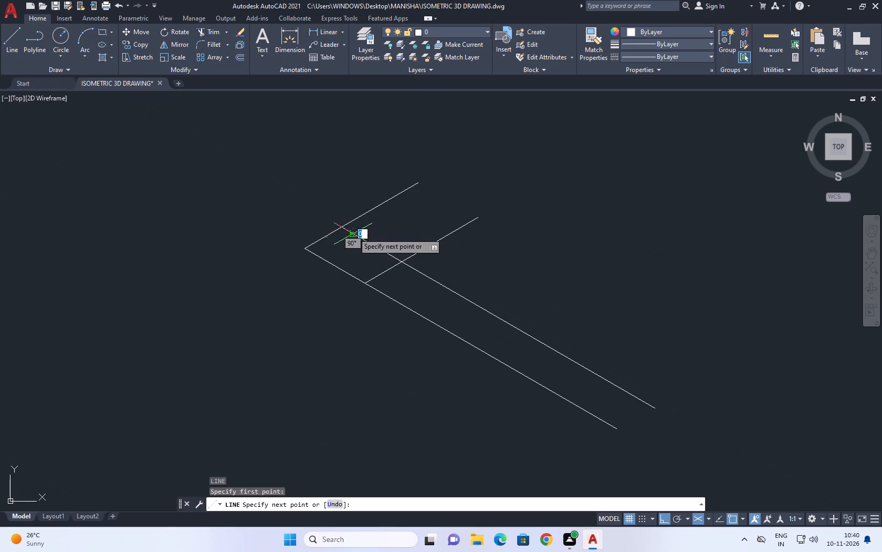
key(F5)
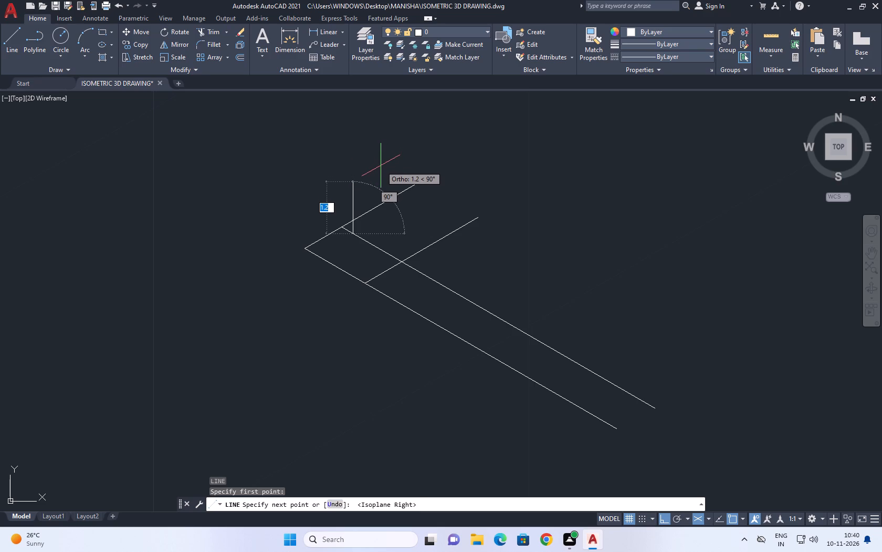
key(0)
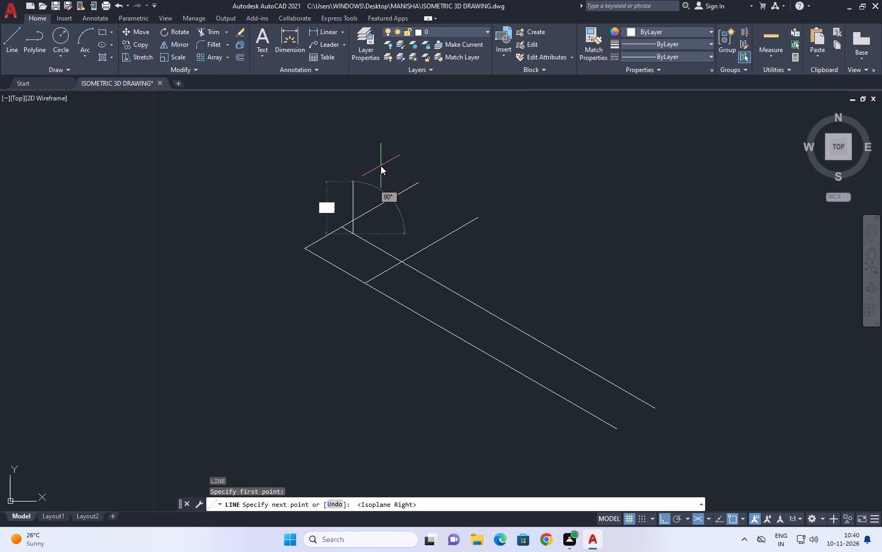
key(BackSpace)
key(1)
key(Return)
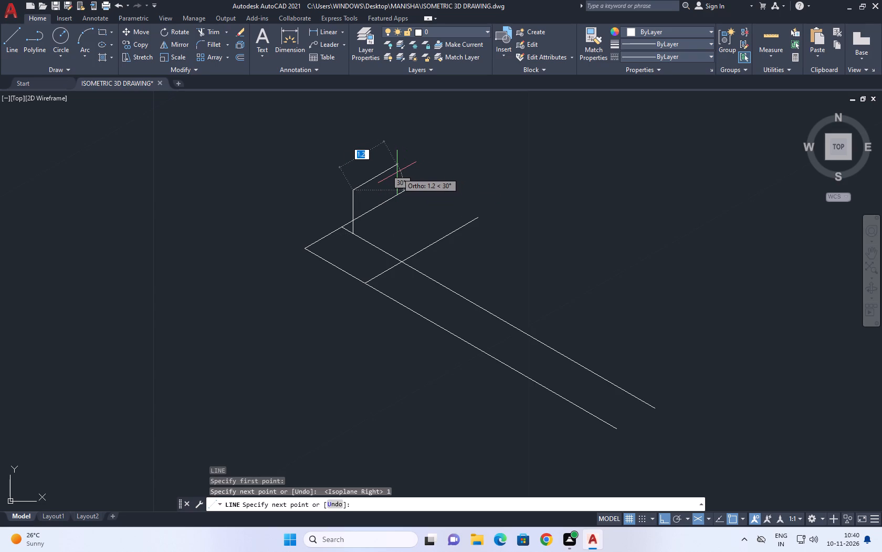
key(1)
key(Return)
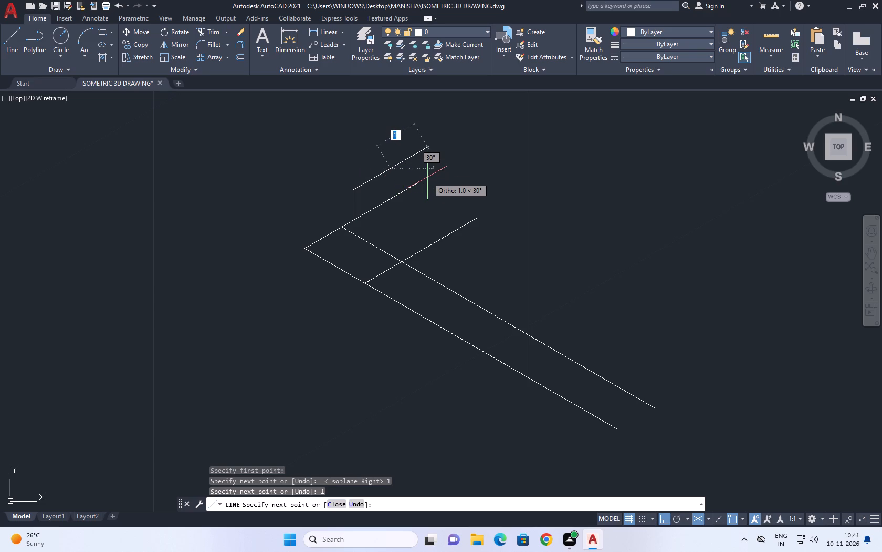
key(F5)
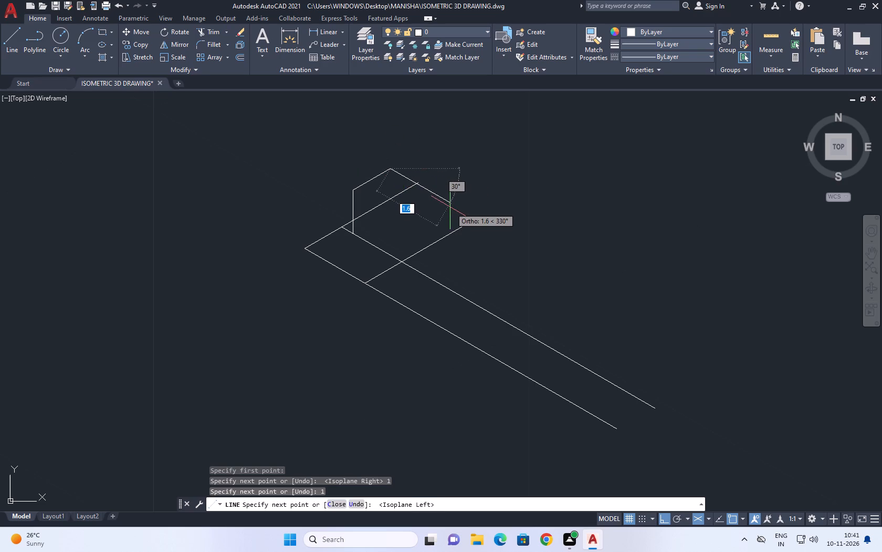
key(Escape)
Shorten the first 30° line by stretching its far end back to the new vertical line.
scroll(398, 197, up, 1)
click(397, 196)
click(386, 181)
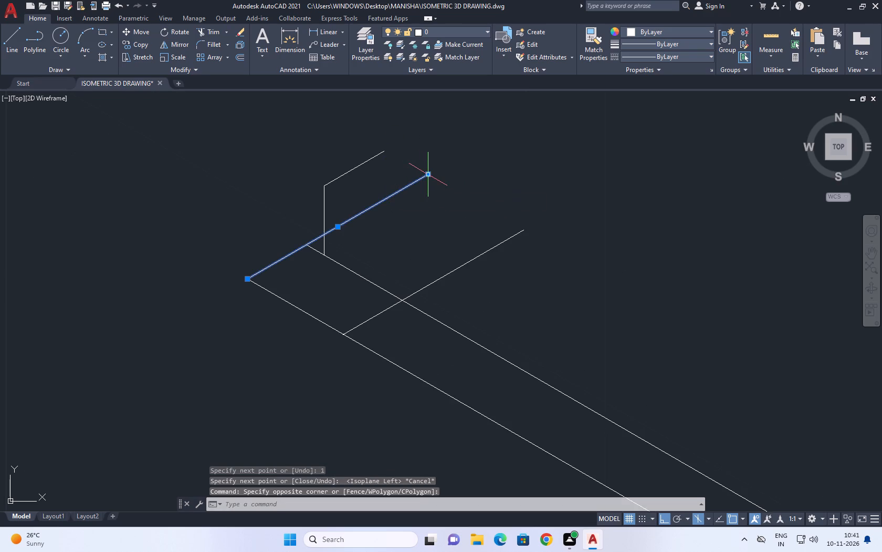
click(429, 172)
scroll(318, 230, up, 1)
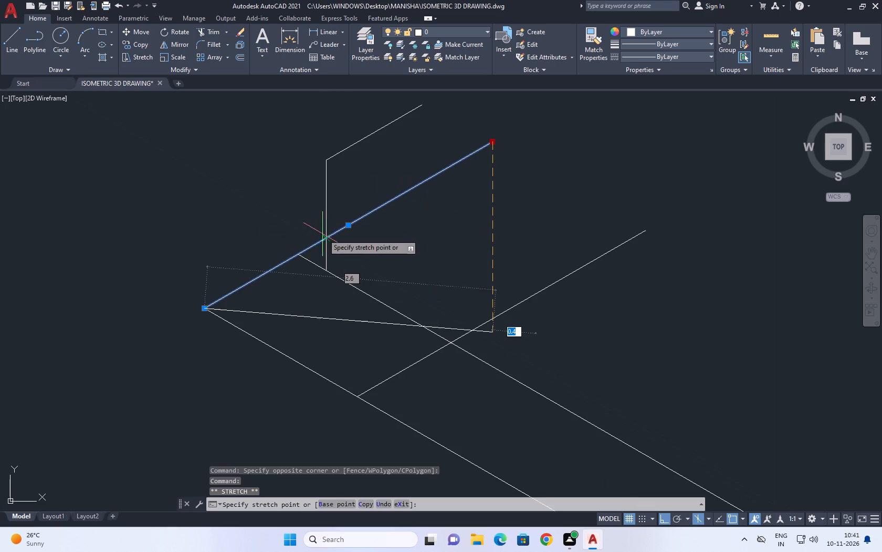
drag(326, 236, 331, 233)
key(Escape)
Draw a line from the end of the 1-unit 30° segment along the 330° axis to the far end of the second 30° line.
scroll(343, 201, down, 2)
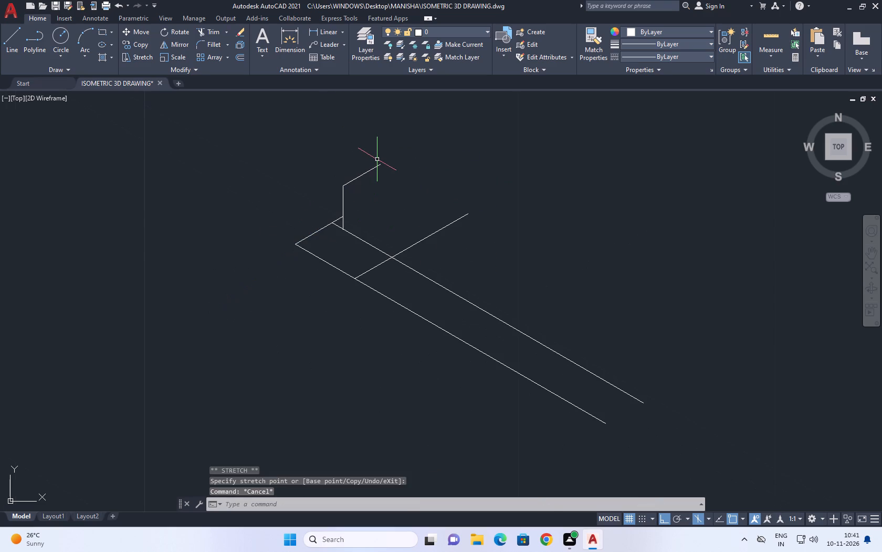
text(L)
key(space)
click(382, 164)
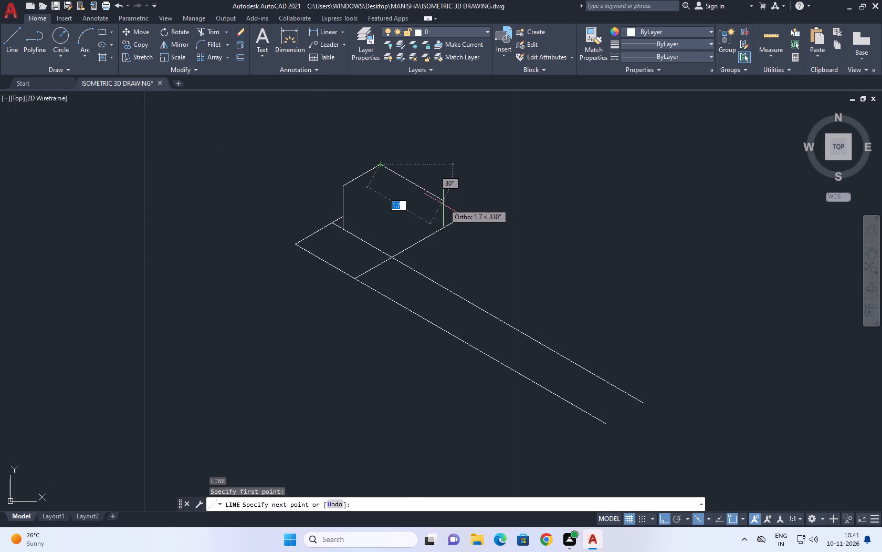
scroll(453, 216, up, 2)
click(489, 236)
key(Escape)
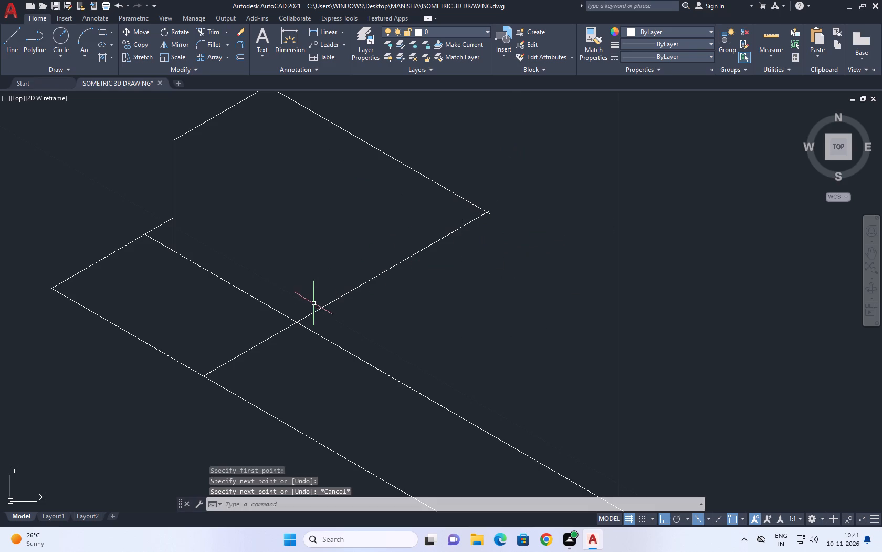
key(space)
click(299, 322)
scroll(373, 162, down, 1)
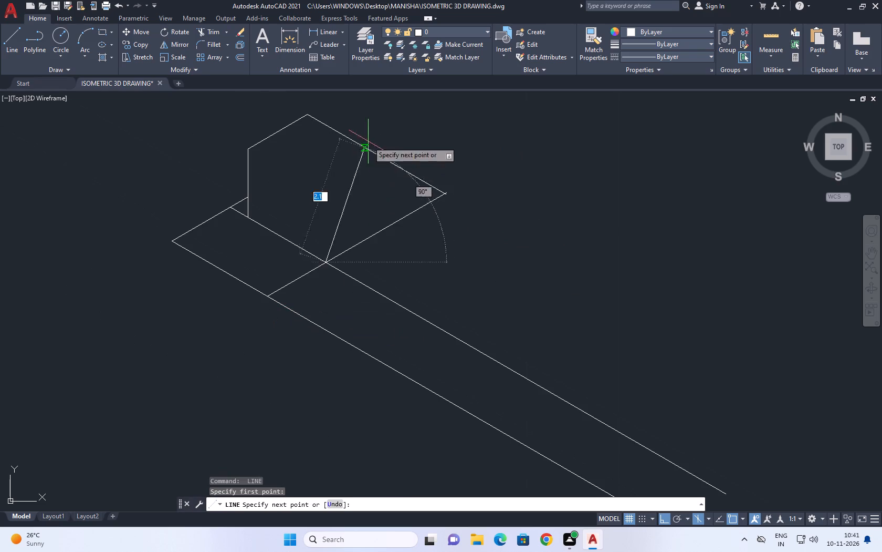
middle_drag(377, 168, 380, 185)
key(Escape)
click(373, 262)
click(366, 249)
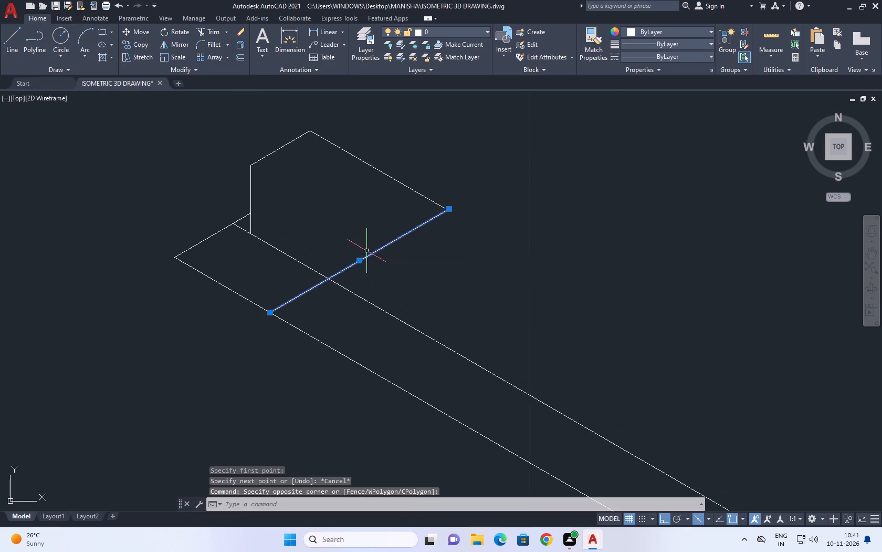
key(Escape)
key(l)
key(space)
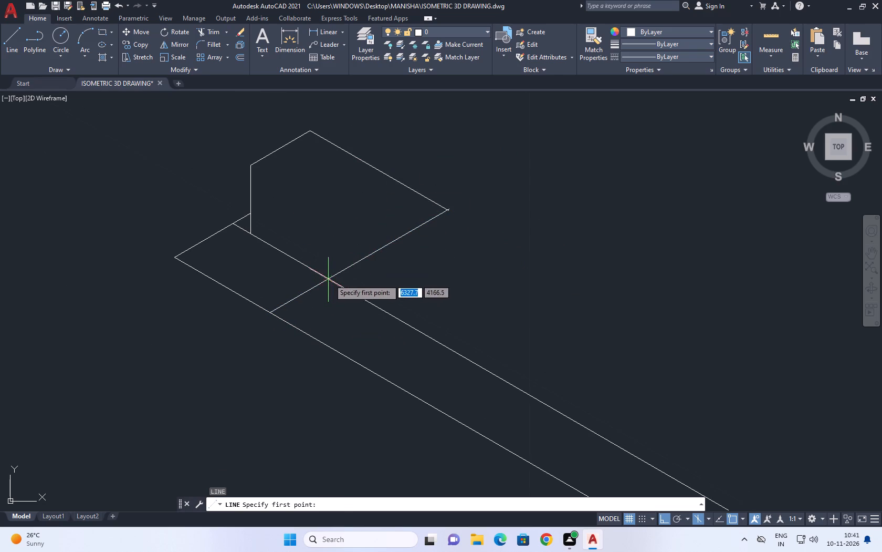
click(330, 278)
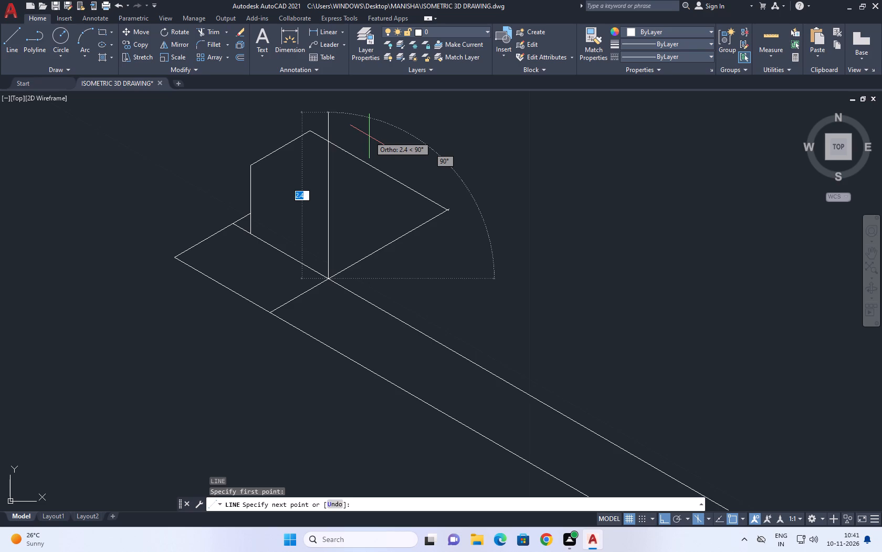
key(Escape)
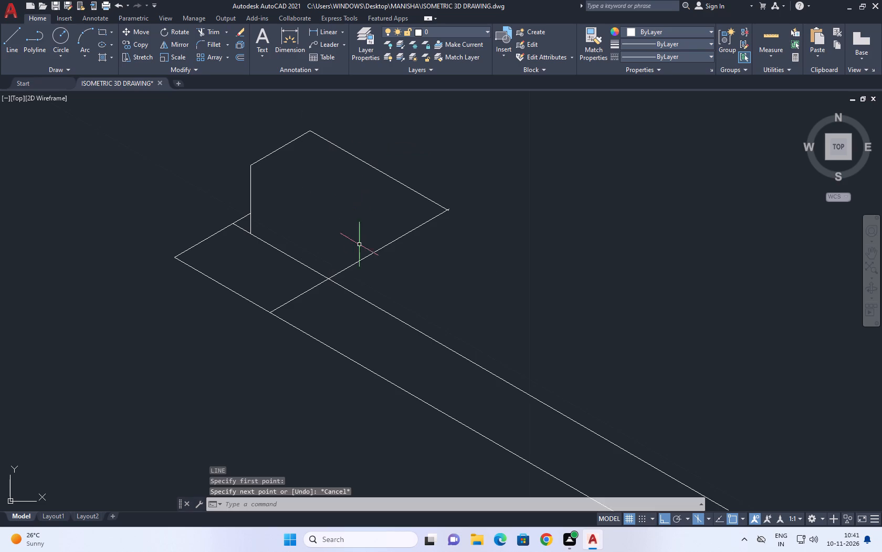
Move the second 30° line farther down the two long lines along the 330° isometric axis.
click(361, 251)
click(357, 265)
middle_drag(456, 262, 393, 223)
key(m)
key(space)
drag(327, 241, 327, 241)
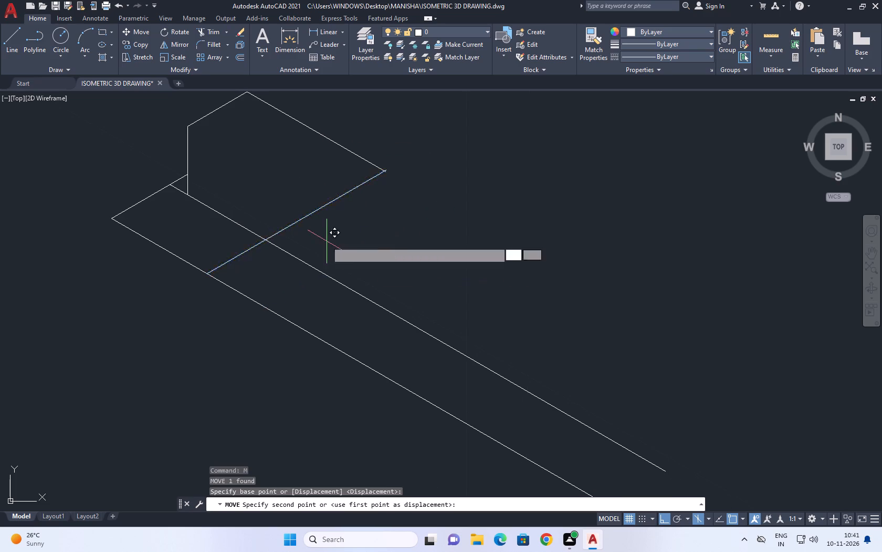
drag(327, 241, 346, 256)
click(397, 282)
Draw a vertical line from where the moved 30° line crosses the upper long line up past the top 330° edge.
key(l)
key(space)
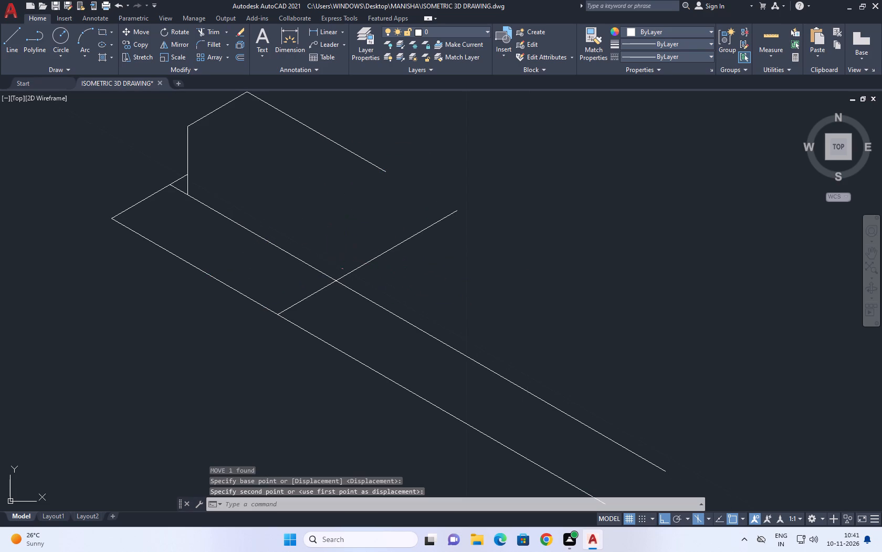
drag(336, 280, 339, 272)
middle_drag(347, 162, 343, 263)
click(351, 211)
key(Escape)
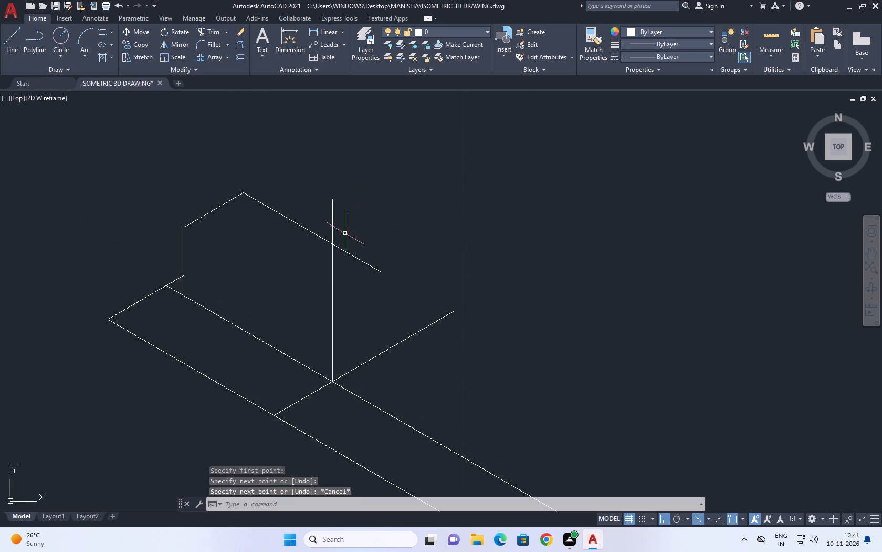
Trim the 30° line beyond the upper long line and the overhanging ends of the top 330° edge and the tall vertical line.
text(TR)
key(space)
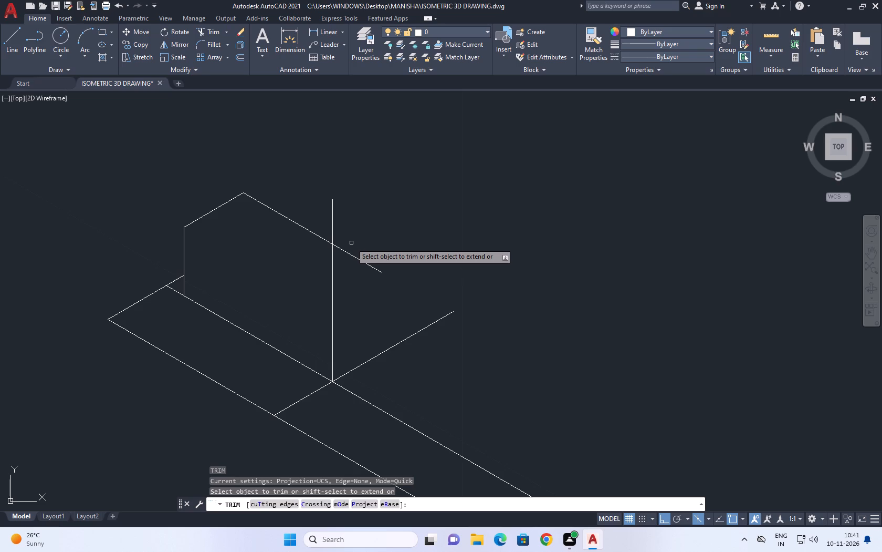
drag(392, 289, 434, 320)
drag(461, 331, 461, 325)
click(419, 268)
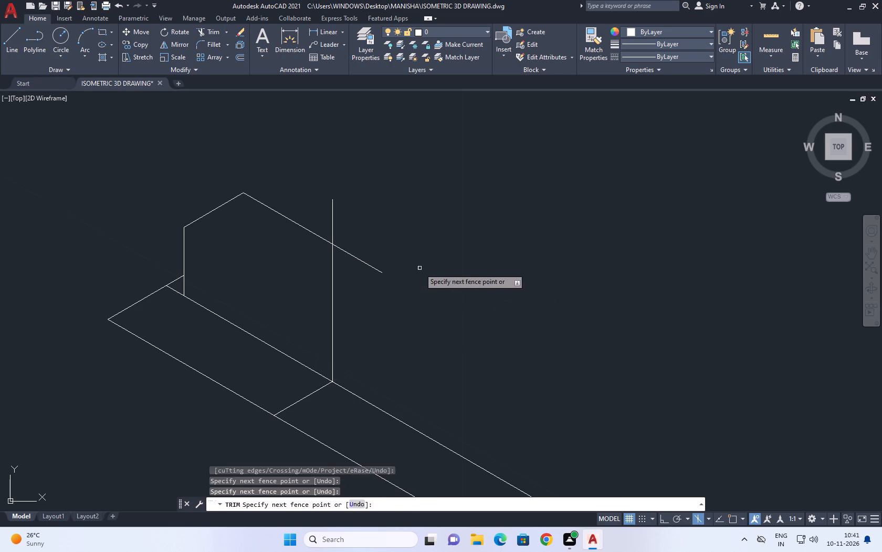
click(388, 250)
click(374, 290)
click(360, 221)
click(329, 205)
key(Escape)
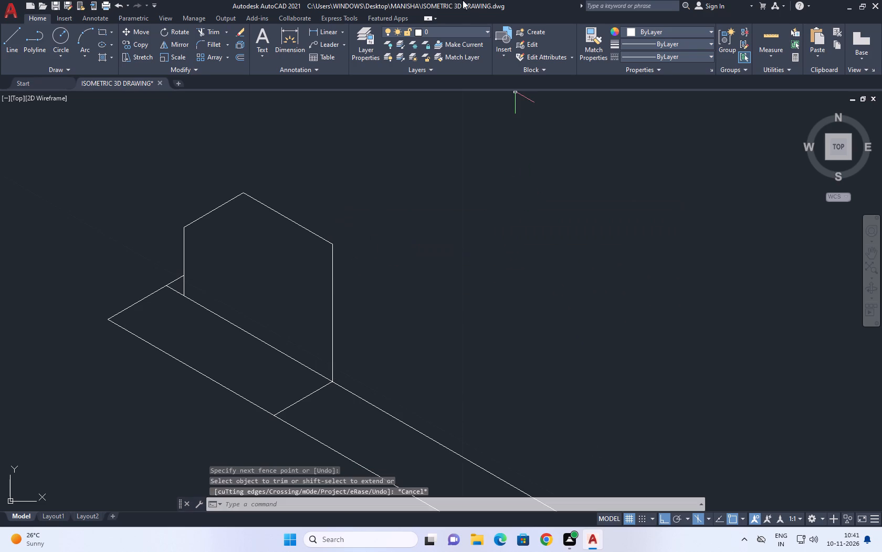
Draw a line from the top of the 1-unit vertical along the 330° axis, ending inside the block outline.
middle_drag(259, 326, 330, 372)
key(l)
key(space)
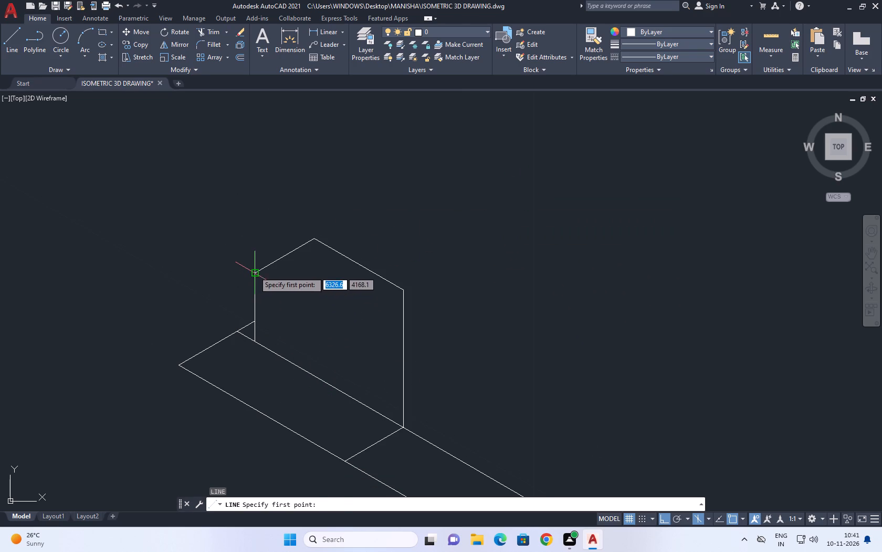
drag(255, 271, 259, 274)
click(363, 333)
key(space)
Draw a line from the top of the tall vertical back along the 30° isometric axis, crossing the inner 330° line.
key(space)
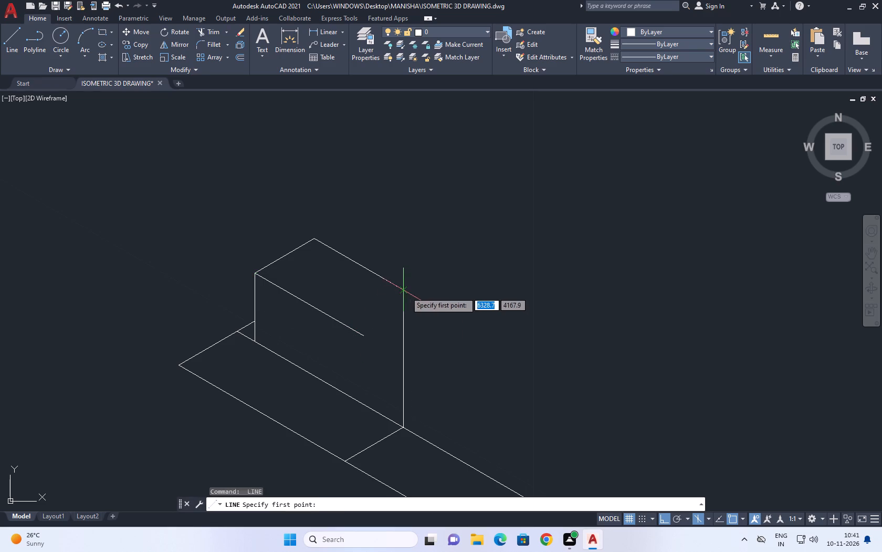
click(406, 292)
key(F5)
click(330, 342)
key(Escape)
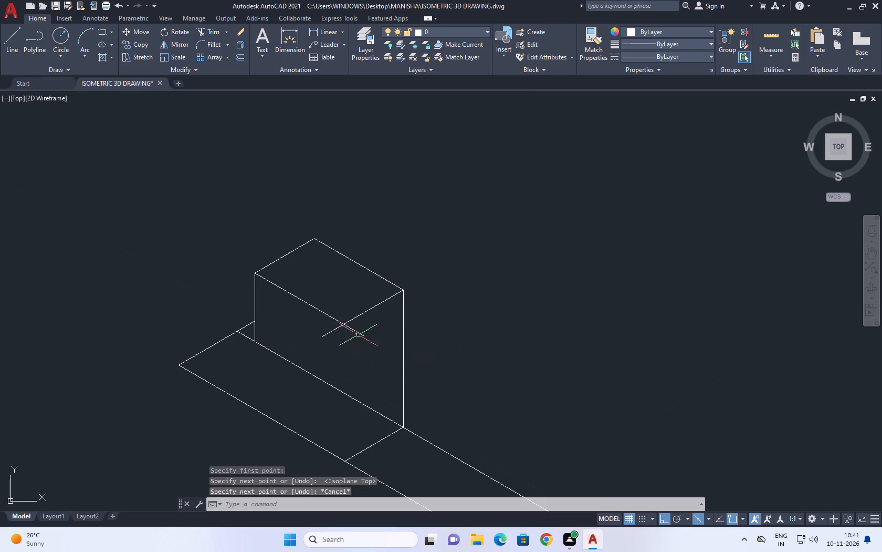
Trim the overhanging ends of the inner 330° and 30° lines at the front corner of the top face.
text(TR)
key(space)
click(370, 333)
click(312, 332)
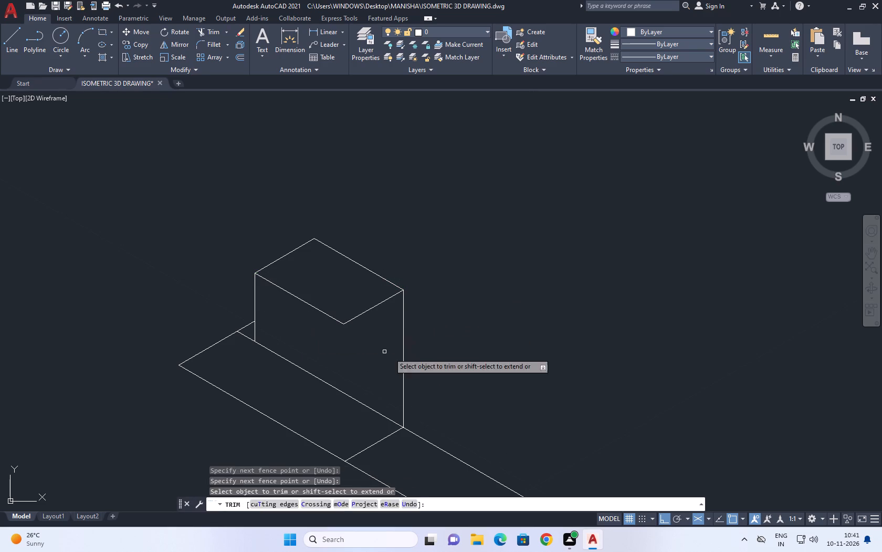
key(Escape)
Draw a vertical line from the front corner of the top face down past the upper long base line.
middle_drag(398, 355, 473, 297)
key(l)
key(space)
click(416, 261)
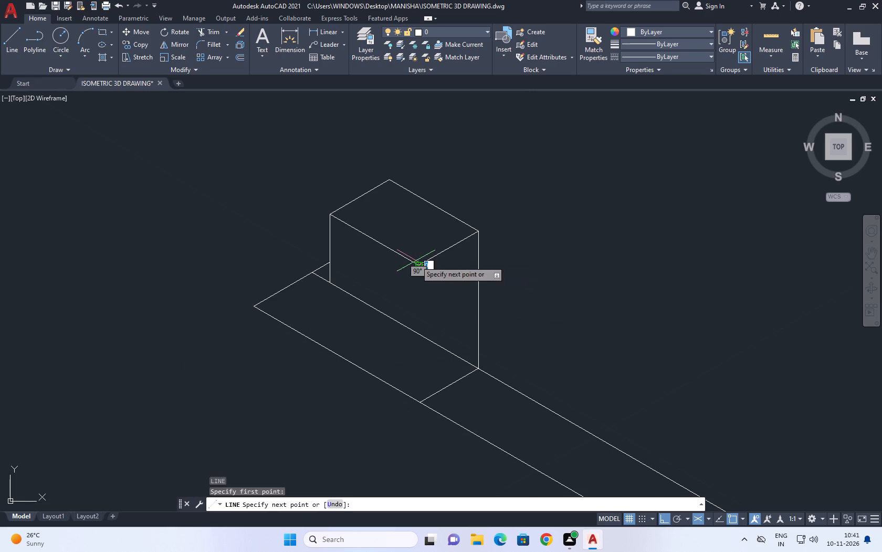
key(F5)
click(420, 358)
key(Escape)
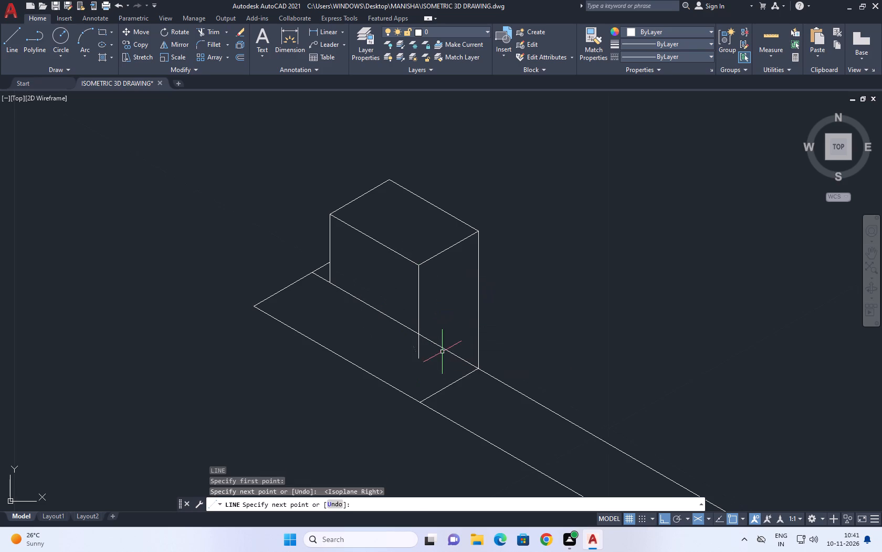
Trim the front vertical below the upper long line and remove the short 30° segment between the two long lines.
middle_drag(463, 367, 467, 370)
key(t)
key(r)
key(space)
drag(435, 359, 430, 353)
click(393, 336)
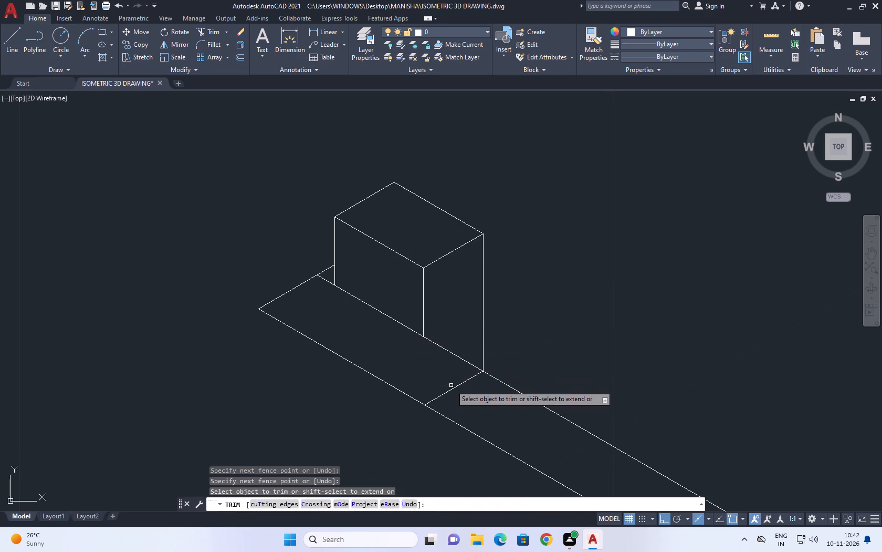
click(452, 384)
click(479, 394)
key(Escape)
Draw a line from the foot of the front vertical along the 30° axis, ending beyond the tall vertical.
middle_drag(480, 315, 477, 356)
key(l)
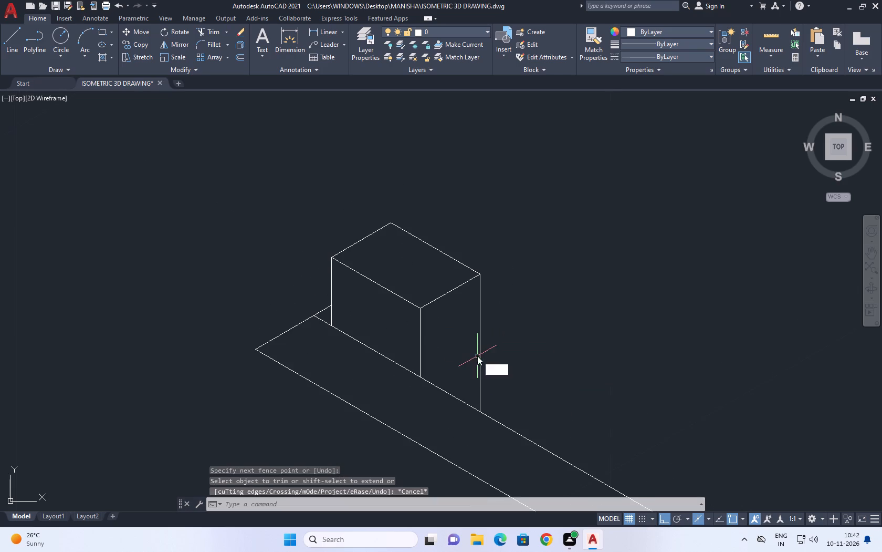
key(space)
drag(419, 381, 424, 380)
click(527, 330)
key(Escape)
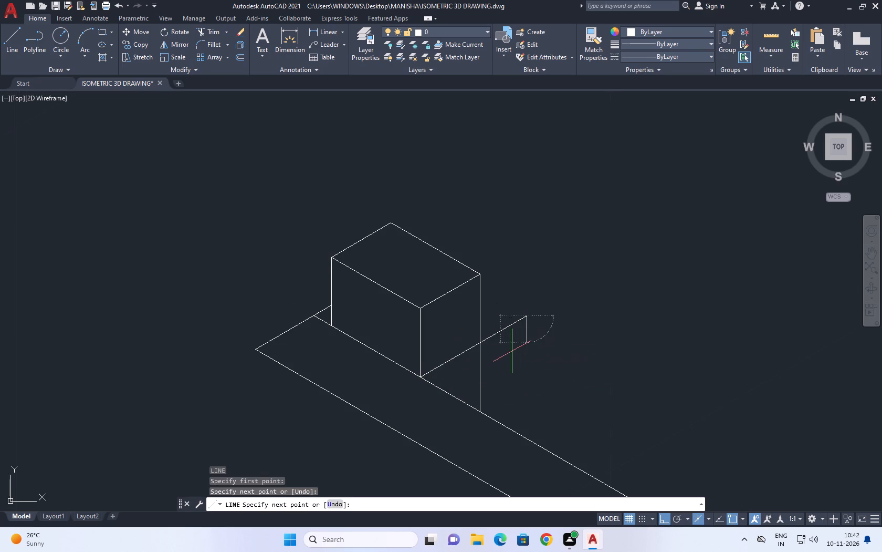
Trim the bottom 30° line beyond the tall vertical and the part of that vertical below the 30° line.
text(TR)
key(space)
click(508, 325)
click(470, 372)
click(510, 359)
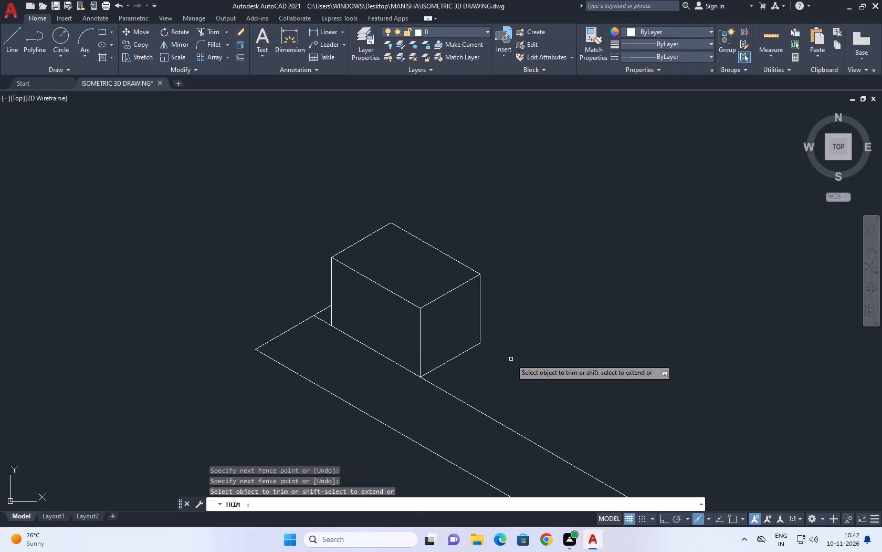
key(Escape)
Copy the front-left edge of the top face 0.1 units inward along the 30° axis.
middle_drag(377, 339, 421, 389)
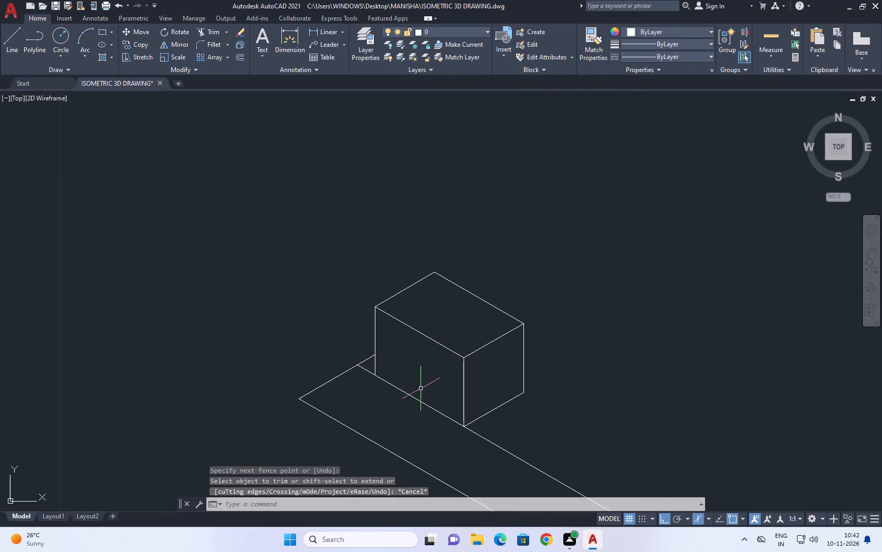
scroll(428, 353, up, 1)
click(454, 328)
click(428, 346)
middle_drag(472, 324, 456, 362)
key(c)
key(o)
key(space)
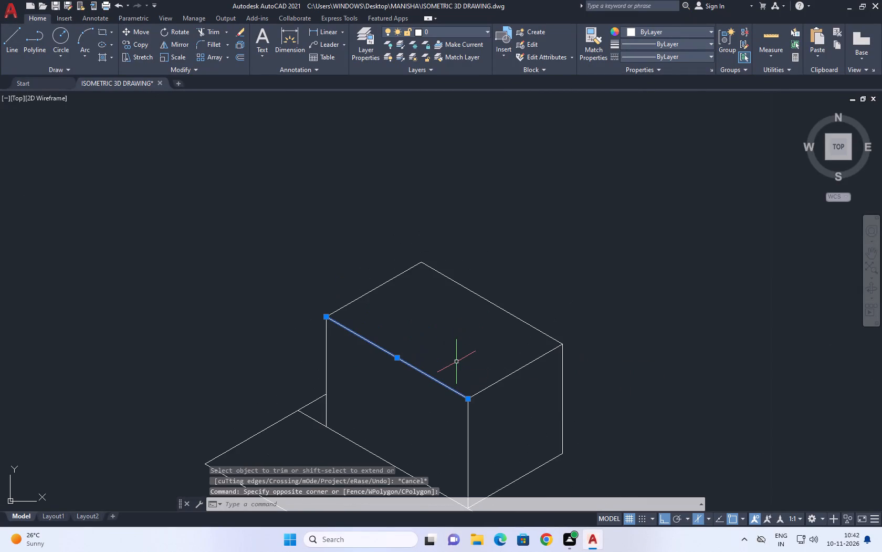
scroll(467, 395, up, 3)
click(464, 398)
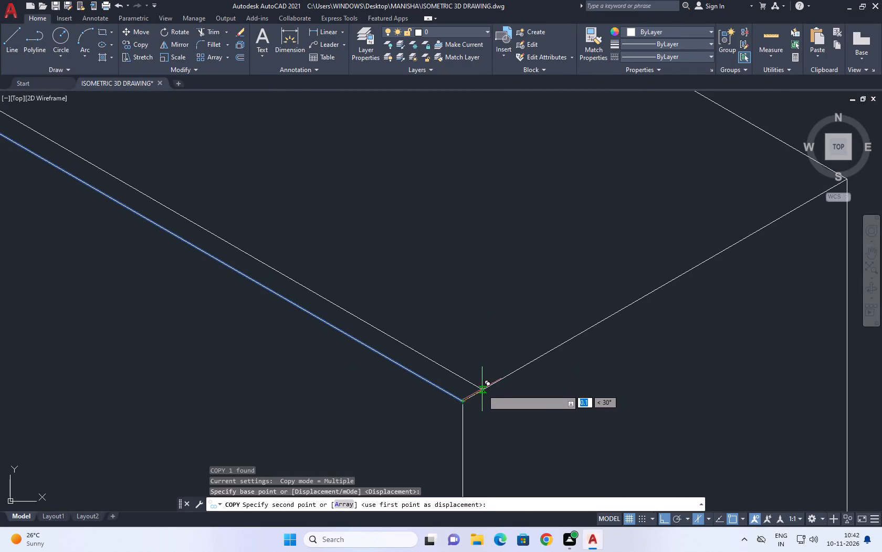
click(482, 389)
key(Escape)
Copy the front-right edge of the top face a short distance inward from the front corner.
scroll(521, 357, down, 2)
click(551, 360)
click(538, 342)
middle_drag(544, 356, 552, 400)
text(CO)
key(space)
click(503, 418)
click(493, 413)
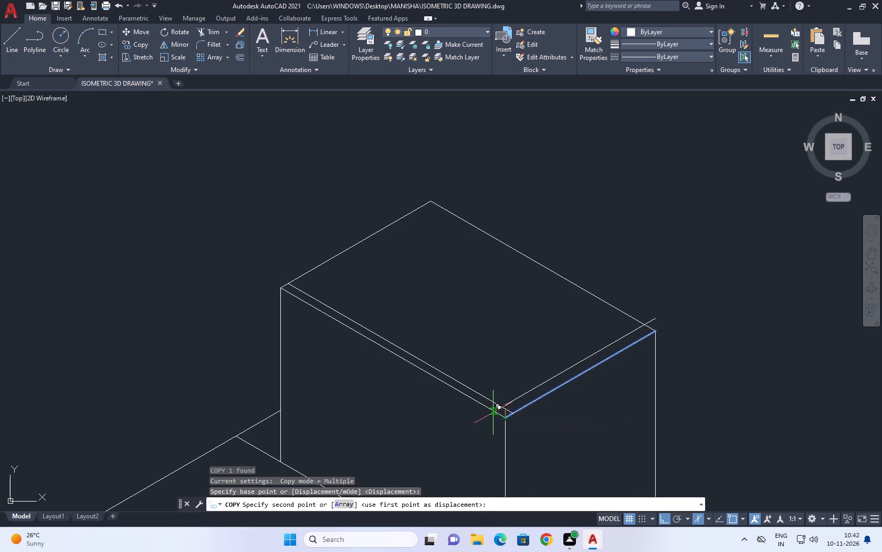
key(Escape)
Copy the rear-right edge of the top face a short distance inward along the 30° axis.
click(580, 288)
middle_drag(575, 309, 573, 359)
key(c)
key(o)
key(space)
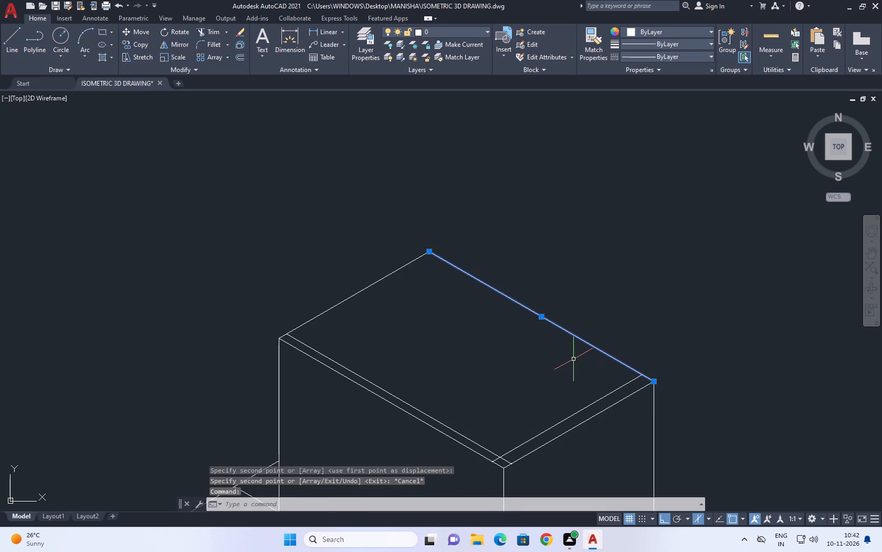
click(653, 380)
click(645, 387)
key(Escape)
Copy the rear-left edge of the top face a short distance inward from the left corner.
drag(389, 310, 372, 301)
click(335, 285)
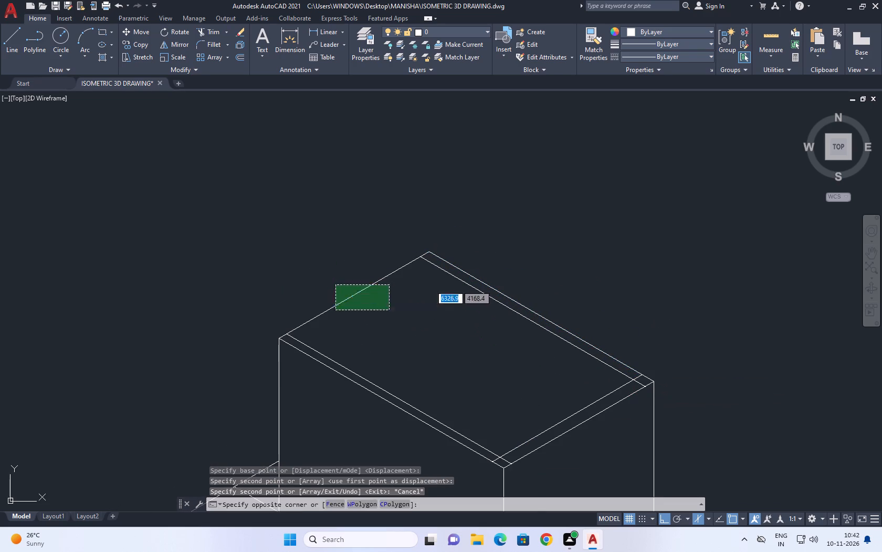
middle_drag(402, 333, 435, 352)
key(c)
key(o)
key(space)
click(311, 357)
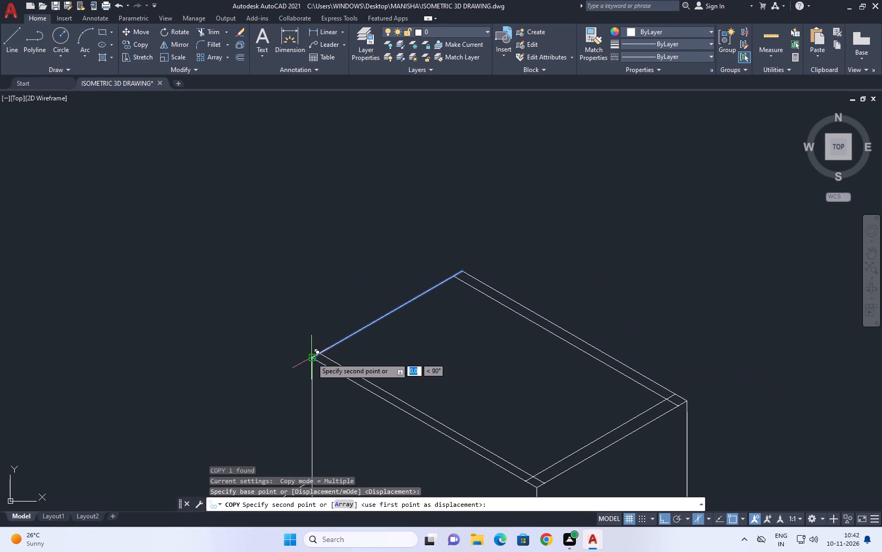
drag(323, 365, 335, 362)
key(Escape)
Trim the crossing ends of the inset lines at the right and front corners of the top face.
scroll(446, 332, down, 2)
middle_drag(511, 340, 505, 366)
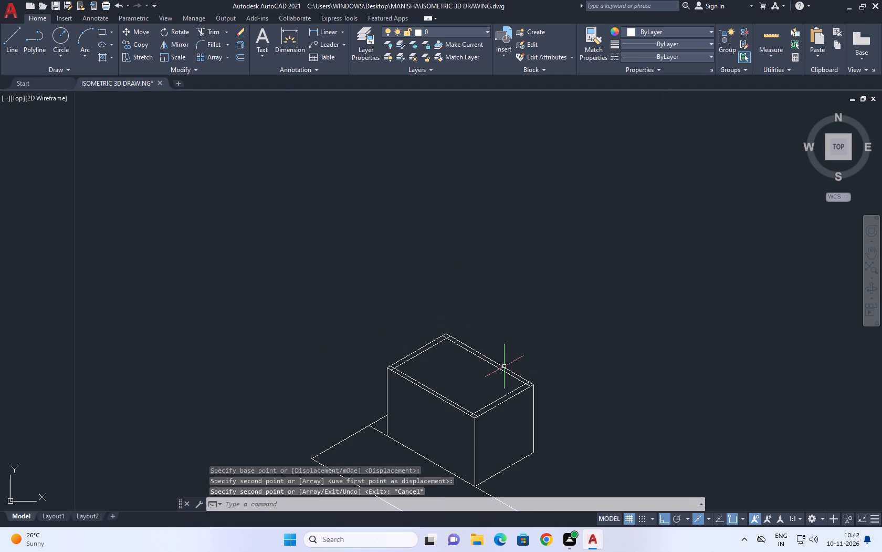
text(TR)
key(space)
scroll(517, 384, up, 5)
drag(551, 378, 554, 384)
click(546, 414)
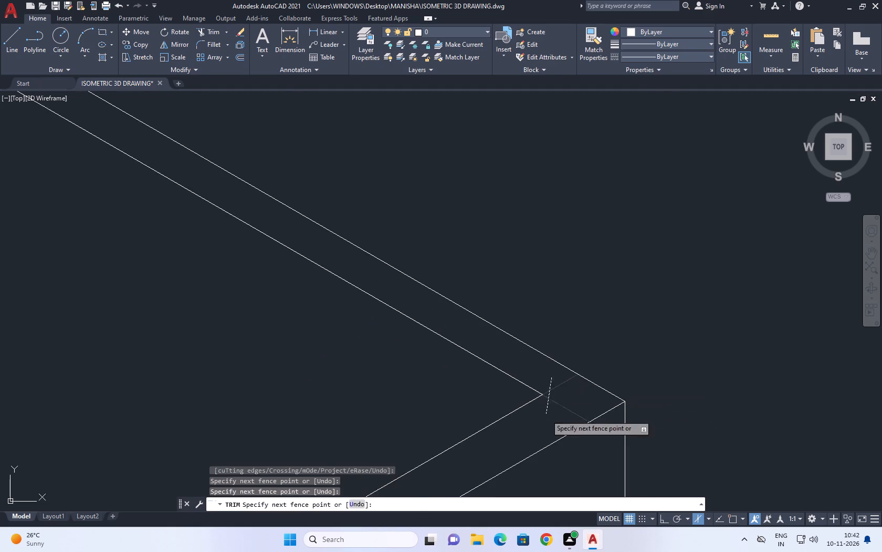
scroll(578, 361, down, 4)
scroll(438, 453, up, 6)
click(299, 355)
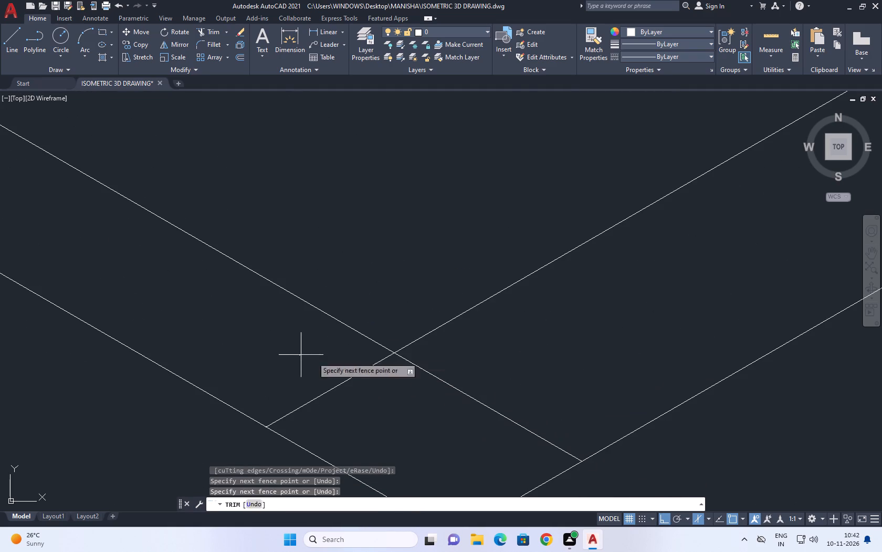
click(502, 379)
Trim the crossing ends of the inset lines at the left and rear corners of the top face.
scroll(511, 376, down, 8)
scroll(411, 268, up, 4)
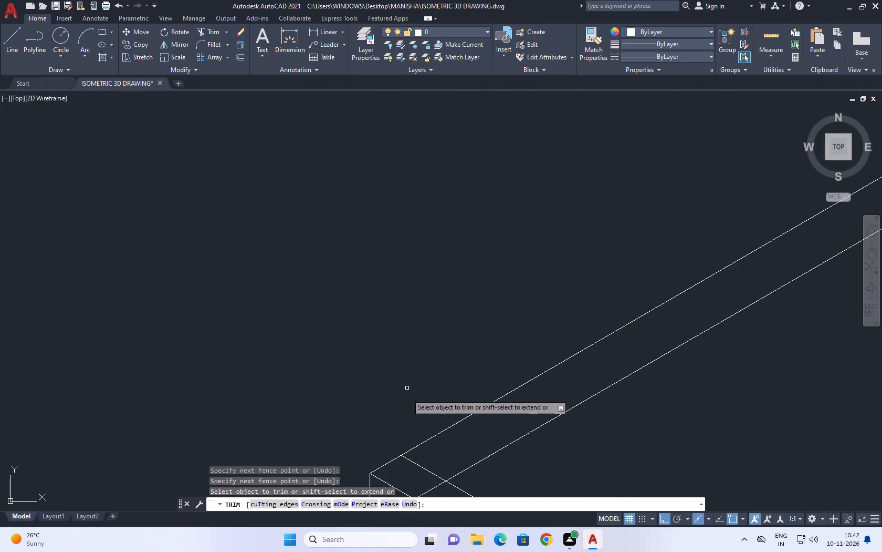
middle_drag(419, 390, 423, 285)
scroll(460, 393, up, 1)
drag(428, 386, 425, 375)
click(419, 325)
scroll(422, 331, down, 4)
middle_drag(576, 244, 563, 251)
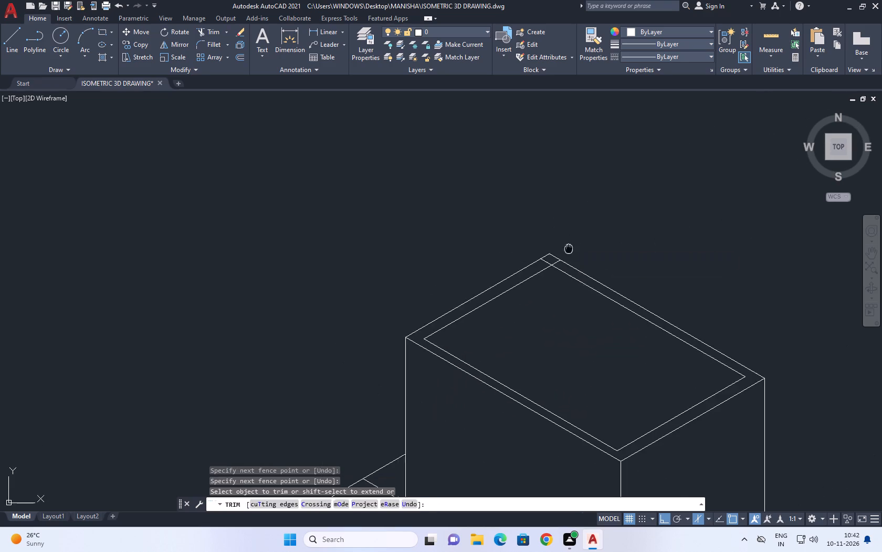
middle_drag(563, 251, 492, 305)
scroll(492, 305, up, 3)
click(390, 370)
click(467, 374)
scroll(463, 316, down, 6)
key(Escape)
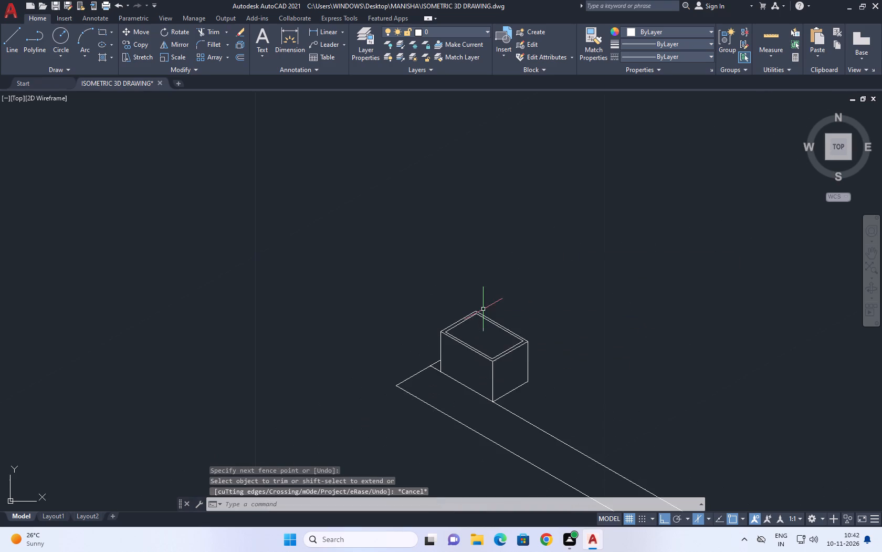
Move the front-left inset line slightly further inward along the 30° axis.
scroll(465, 351, up, 4)
drag(506, 346, 504, 351)
click(501, 354)
middle_drag(521, 338, 452, 347)
key(m)
key(space)
click(460, 343)
click(469, 338)
Move the front-right inset line slightly further inward, away from the outer front-right edge.
scroll(344, 323, up, 1)
middle_drag(345, 323, 397, 339)
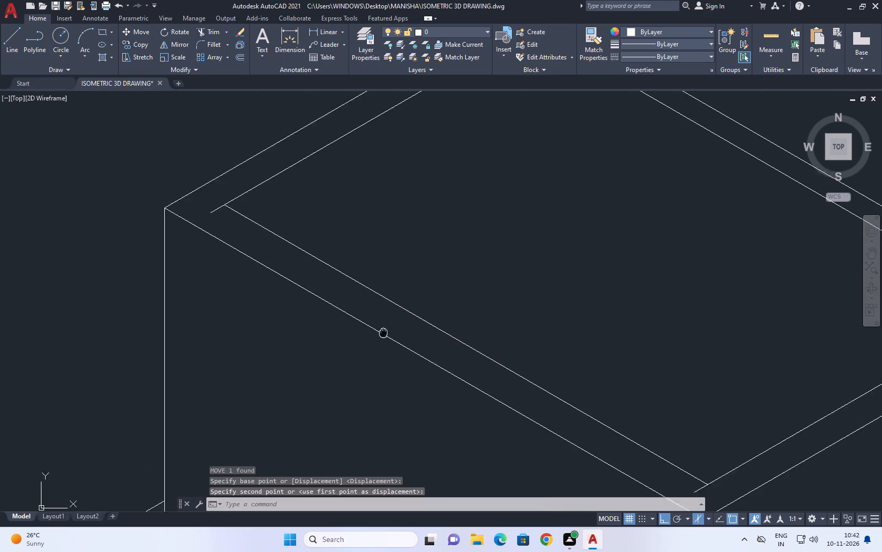
middle_drag(397, 339, 411, 344)
middle_drag(702, 404, 335, 249)
drag(513, 267, 508, 267)
middle_drag(465, 274, 484, 301)
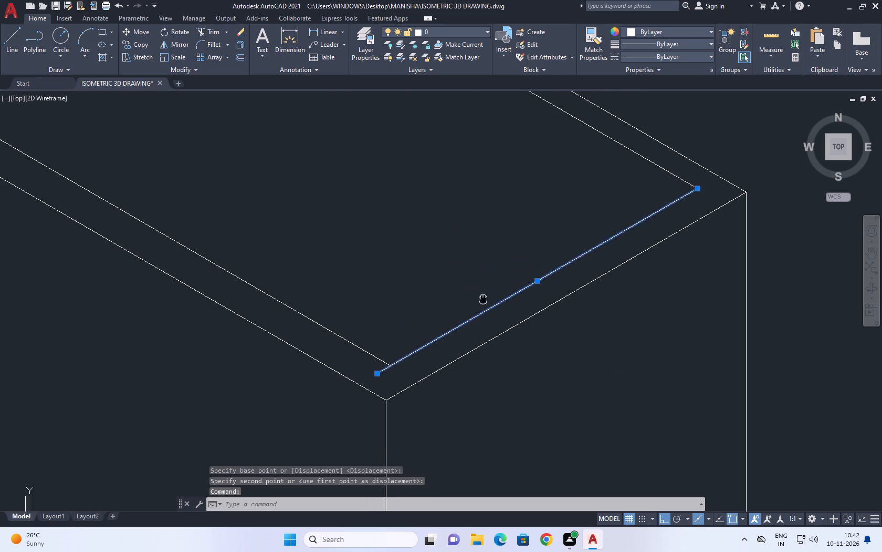
middle_drag(484, 301, 492, 311)
key(m)
key(space)
click(482, 304)
click(473, 298)
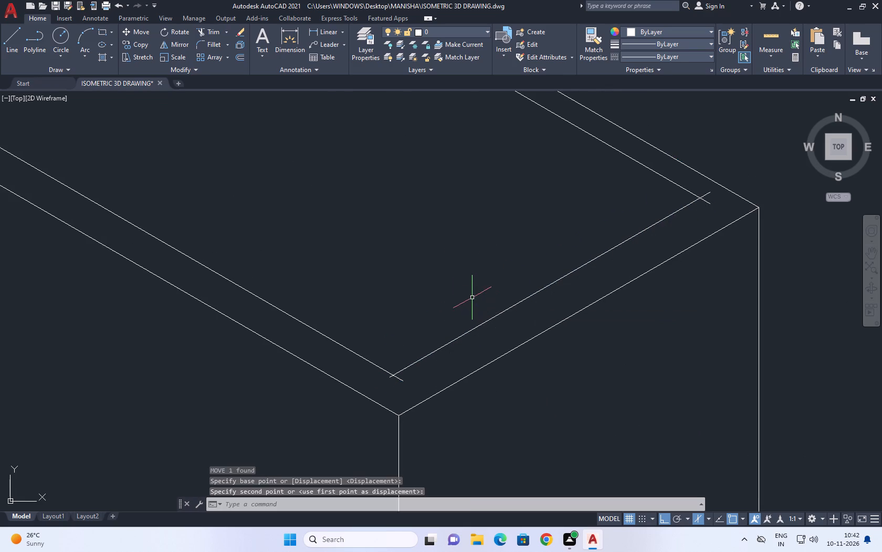
Trim the overhanging inset line ends at the front, right and left corners of the inner outline.
middle_drag(407, 292, 478, 328)
text(TR)
key(space)
scroll(478, 413, up, 2)
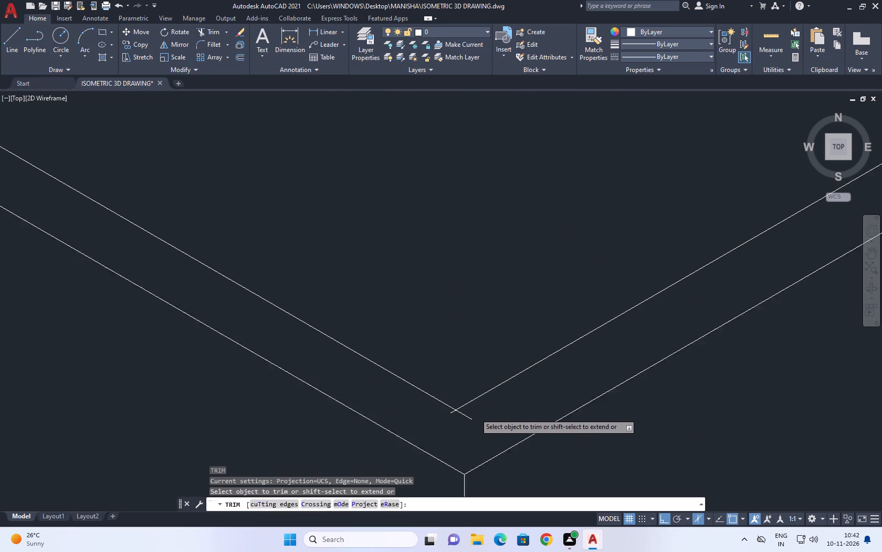
click(439, 413)
click(458, 414)
scroll(453, 391, down, 4)
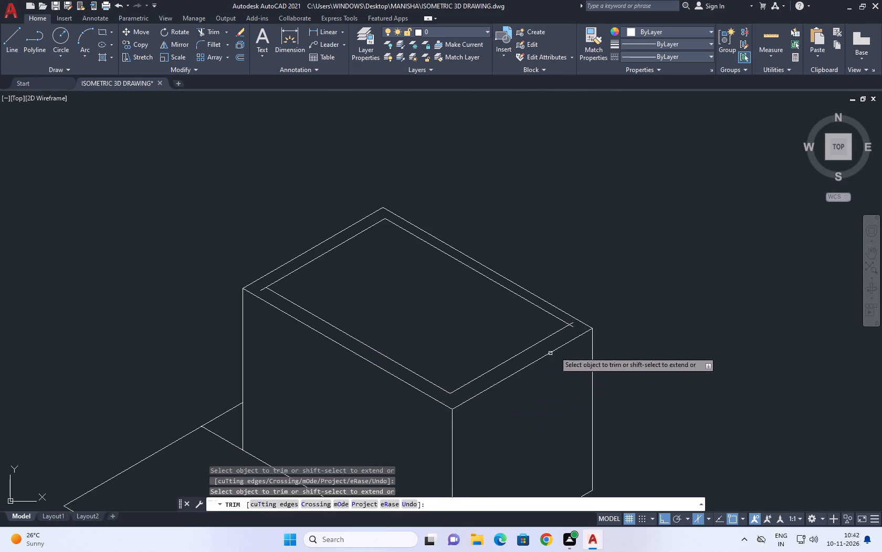
scroll(562, 327, up, 5)
click(605, 310)
drag(600, 376, 599, 382)
scroll(614, 351, down, 8)
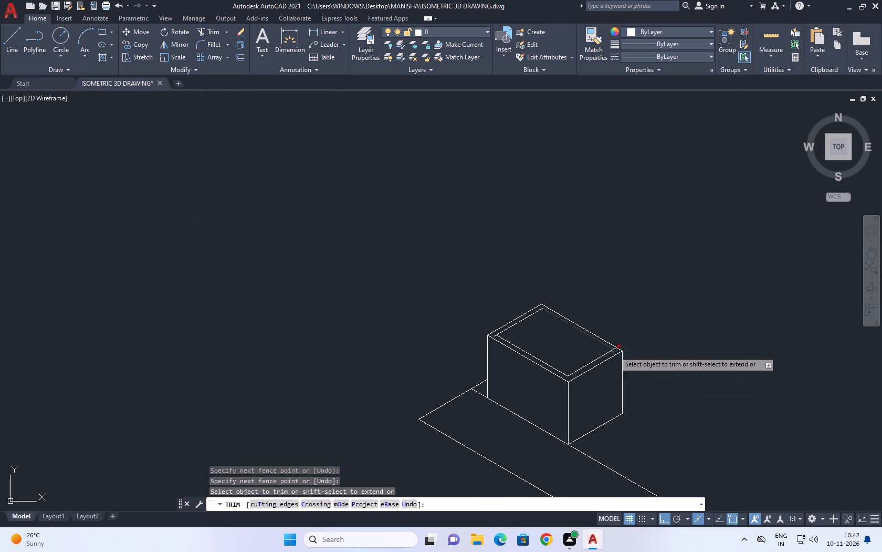
scroll(502, 350, up, 5)
scroll(406, 284, up, 3)
click(403, 279)
scroll(428, 300, down, 9)
key(Escape)
Draw a vertical line about 1.5 units high, rising from the front-left inset edge near the front corner.
middle_drag(560, 334, 533, 332)
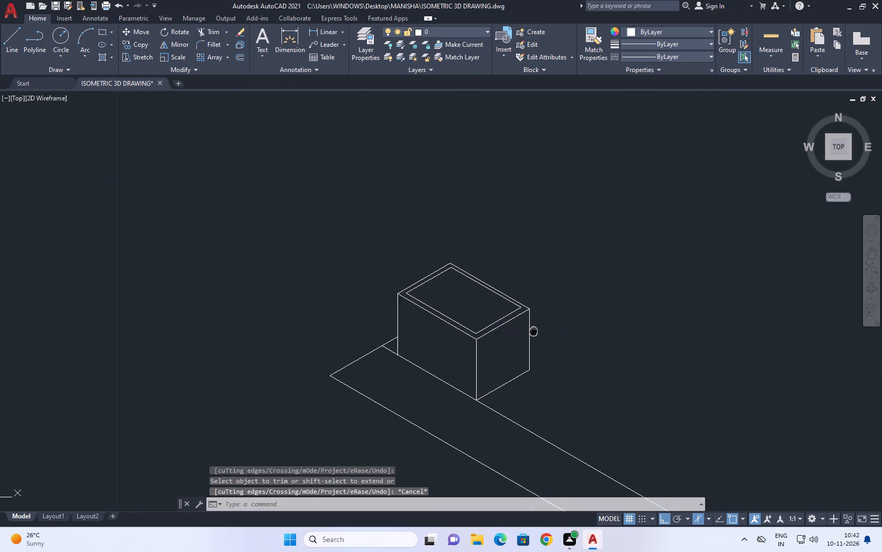
middle_drag(533, 332, 519, 344)
key(l)
key(space)
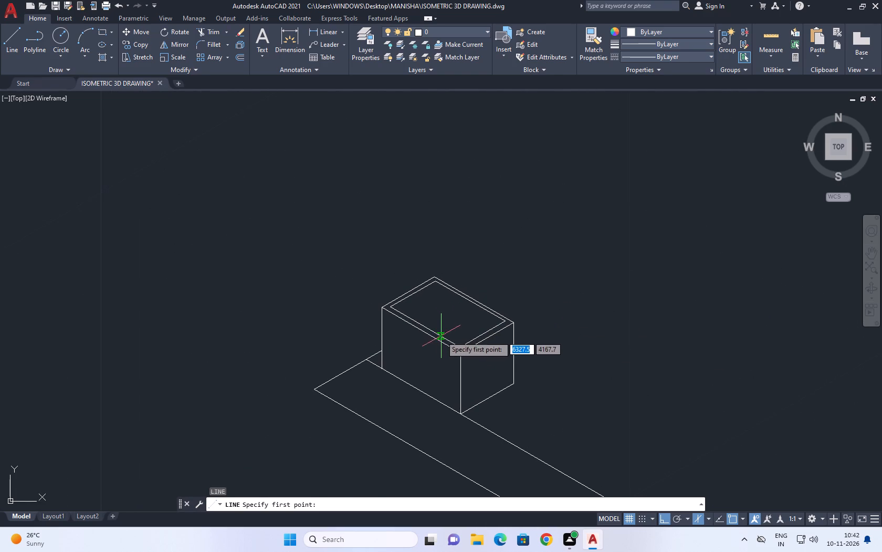
drag(448, 338, 449, 333)
middle_drag(458, 183, 460, 229)
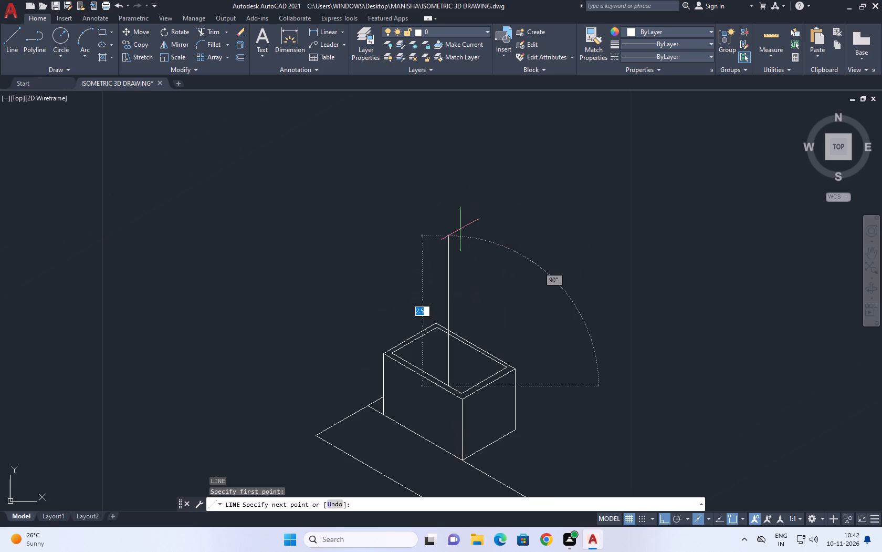
click(451, 295)
key(space)
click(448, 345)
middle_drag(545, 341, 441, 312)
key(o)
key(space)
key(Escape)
Copy the new vertical line back along the front-left inset edge to near the left corner, using the left isoplane.
click(348, 326)
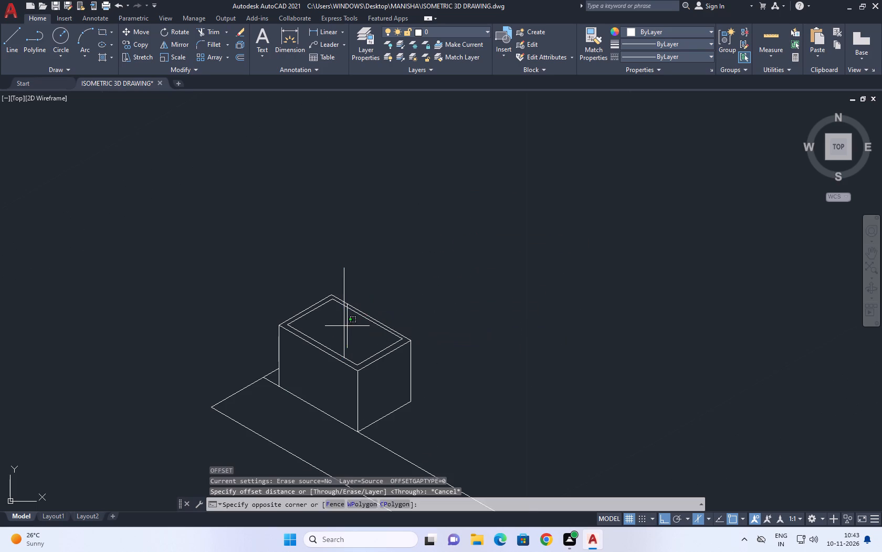
click(333, 322)
middle_drag(414, 342, 459, 346)
text(CO)
key(space)
click(421, 342)
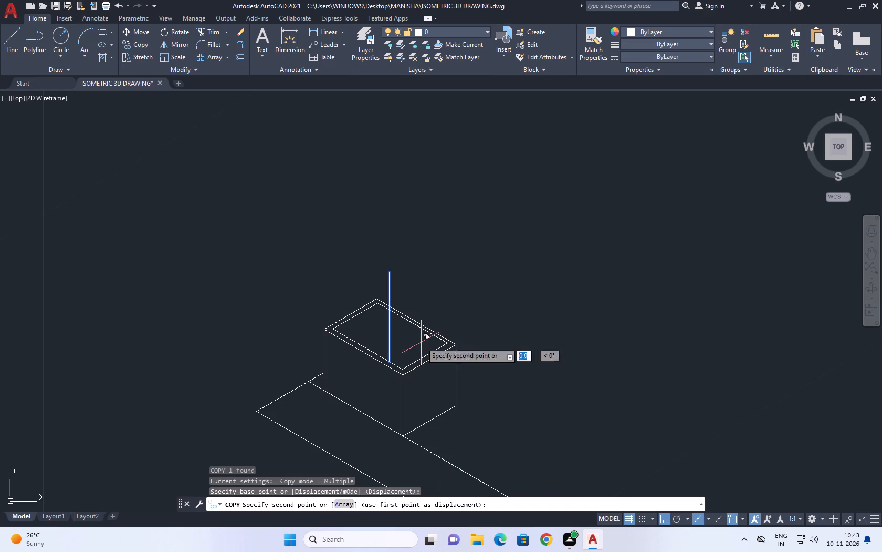
key(F5)
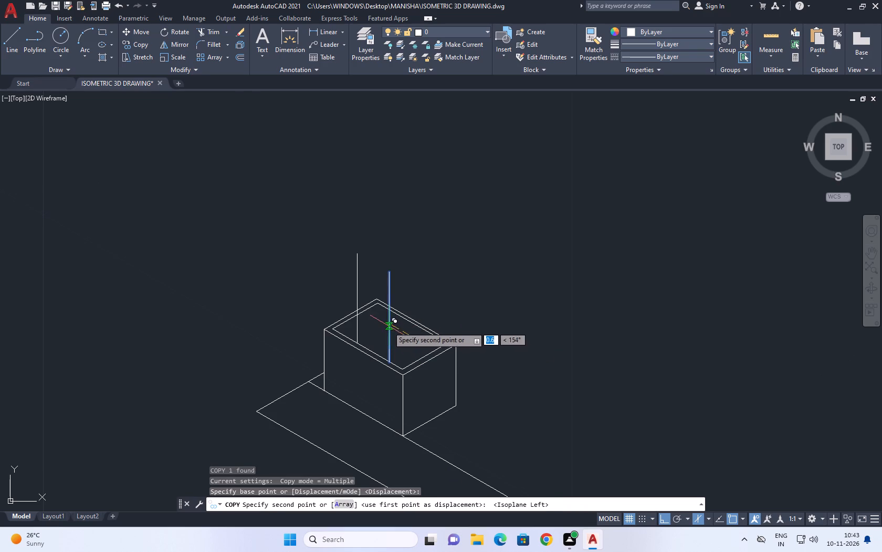
click(376, 321)
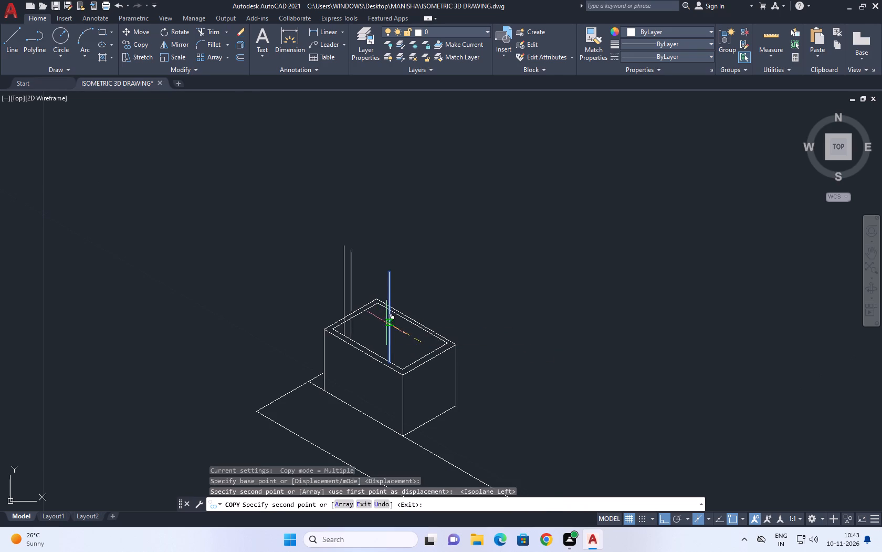
key(Escape)
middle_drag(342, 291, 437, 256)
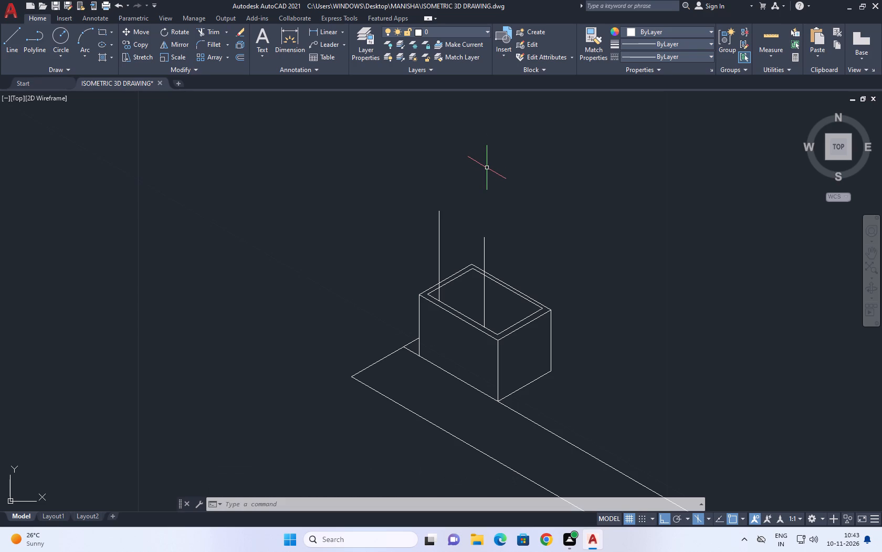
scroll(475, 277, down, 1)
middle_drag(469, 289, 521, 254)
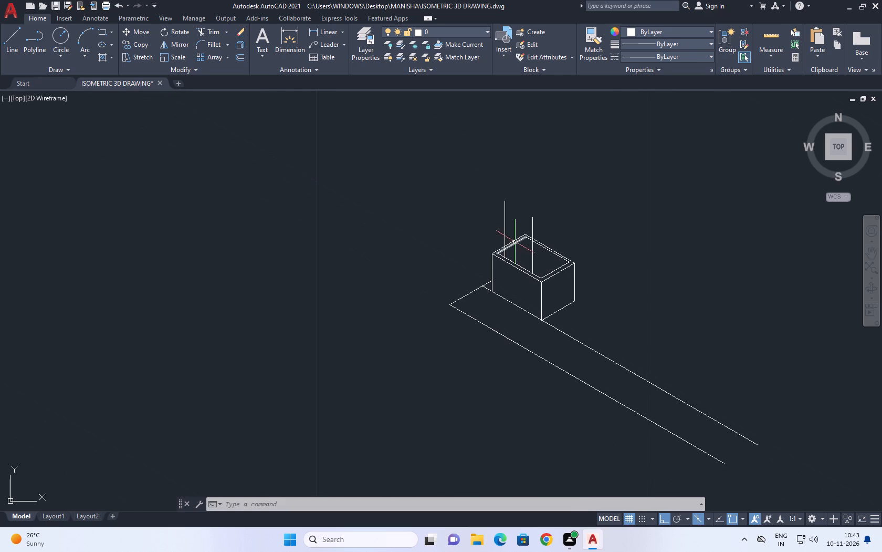
Trim the outer and inner rear rim lines of the block between the two uprights.
middle_drag(492, 249, 531, 232)
text(TR)
key(space)
scroll(561, 227, up, 5)
click(533, 134)
click(520, 289)
click(635, 137)
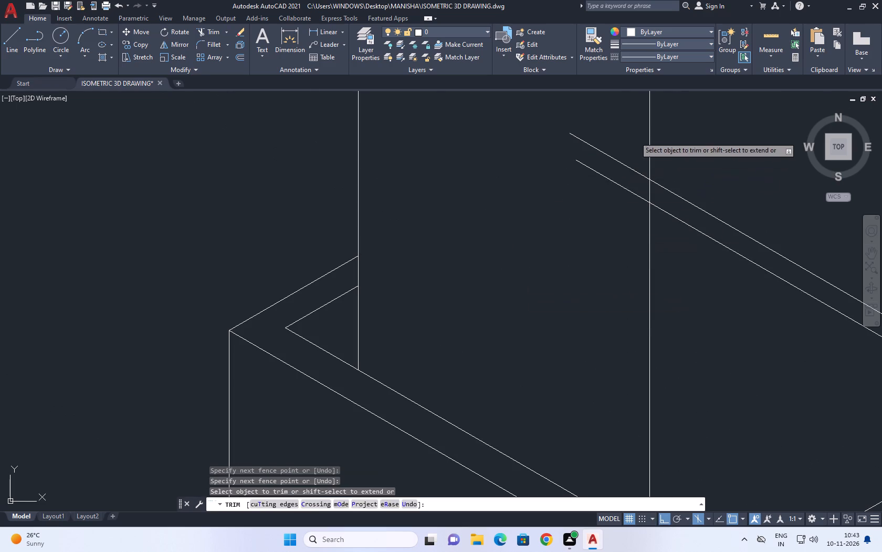
drag(601, 250, 593, 308)
scroll(559, 259, down, 5)
key(Escape)
Move the front upright slightly along the front-left inset edge, closer to the front corner.
scroll(568, 268, up, 2)
click(568, 248)
middle_drag(620, 264, 531, 270)
scroll(542, 270, up, 1)
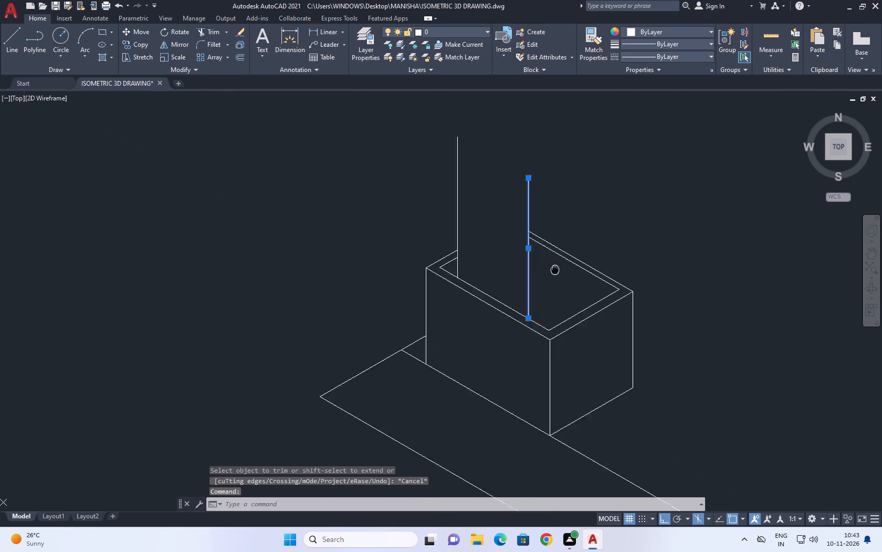
middle_drag(531, 270, 516, 270)
key(m)
key(space)
click(492, 282)
click(514, 289)
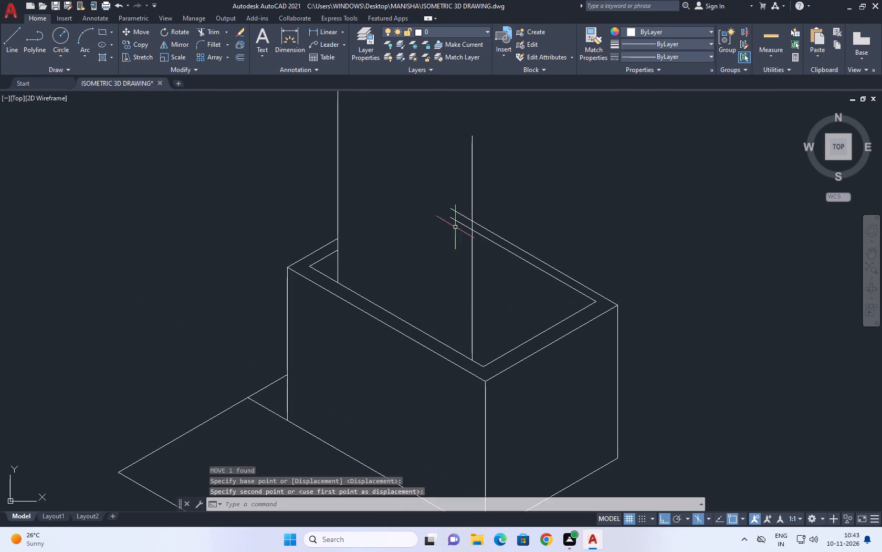
Trim the short back-right rim line stubs left behind the moved upright.
middle_drag(455, 229, 484, 286)
key(t)
key(r)
key(space)
click(493, 246)
click(494, 302)
key(Escape)
Draw a short isometric line from the rear upright toward the front one, followed by a short vertical line upward.
scroll(489, 279, down, 3)
middle_drag(468, 263, 554, 337)
key(l)
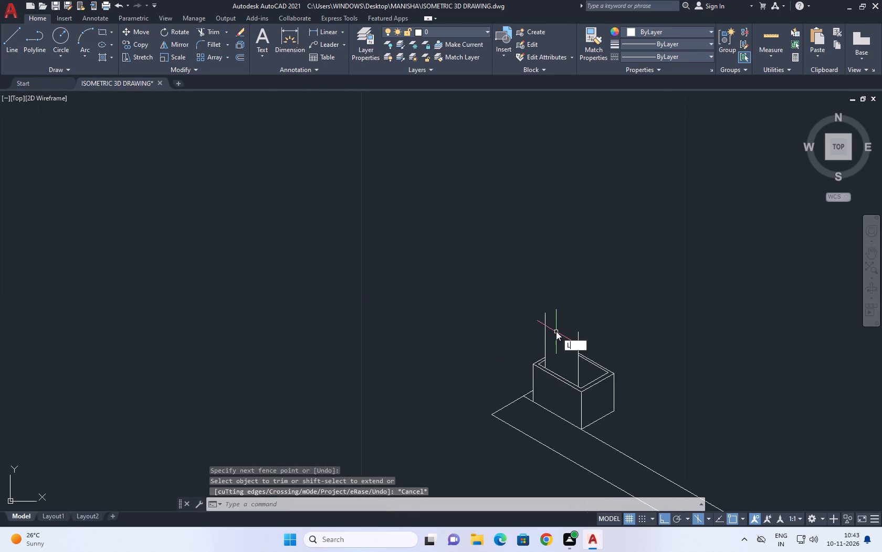
key(space)
scroll(533, 330, up, 3)
drag(574, 367, 582, 369)
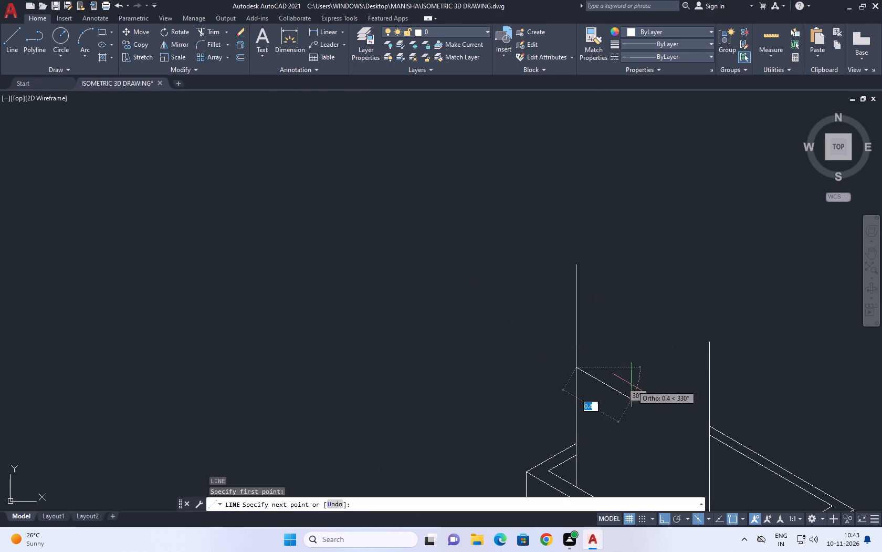
click(621, 394)
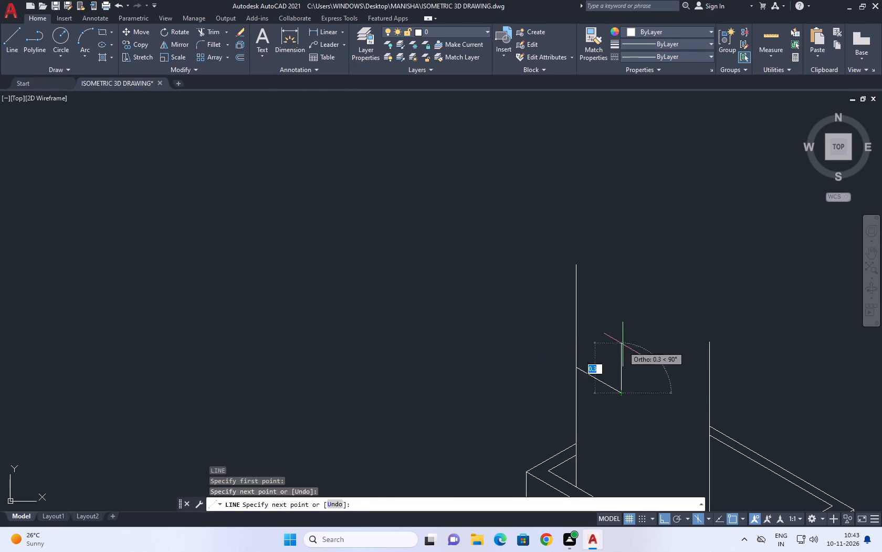
click(624, 330)
key(Escape)
Trim the rear upright's end above the new short isometric line.
text(TR)
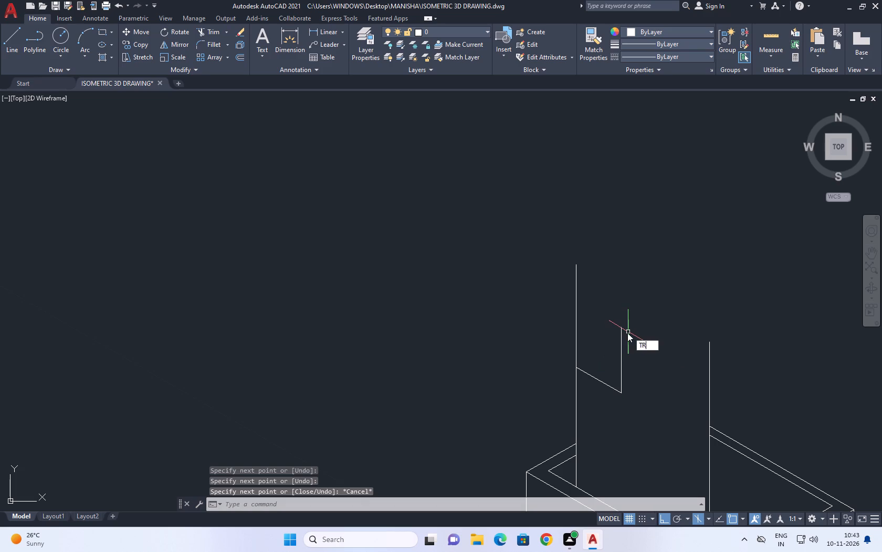
key(space)
click(607, 314)
click(536, 319)
key(Escape)
Draw an isometric line from the top of the short vertical step past the front upright.
scroll(642, 273, down, 2)
middle_drag(689, 290, 643, 278)
text(L)
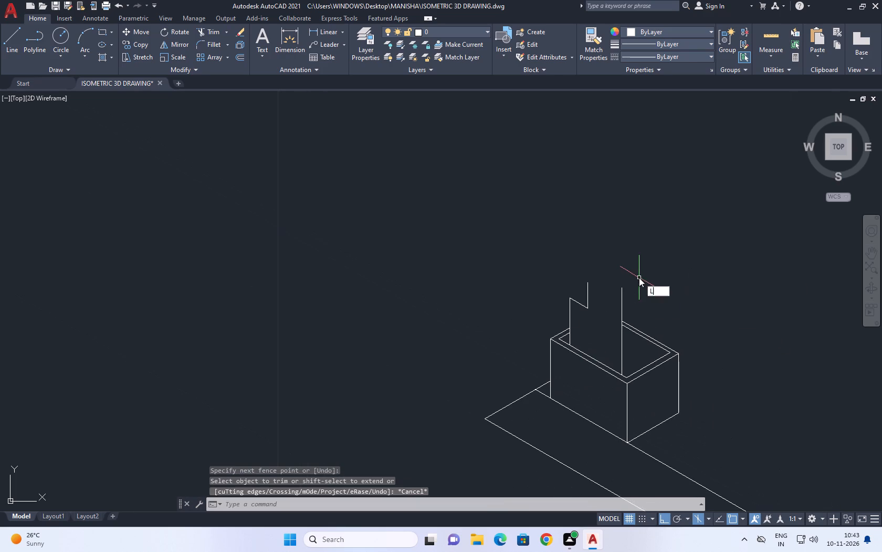
key(space)
middle_drag(587, 311, 576, 306)
click(577, 281)
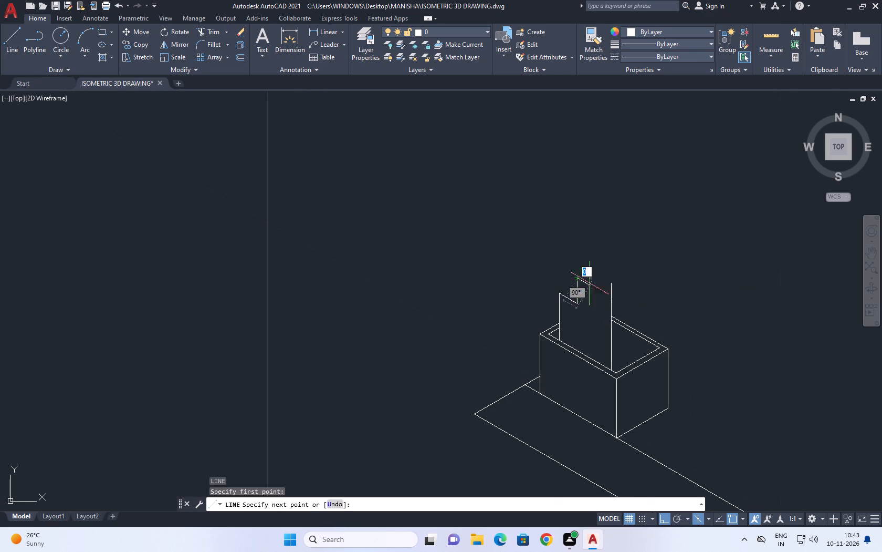
scroll(626, 284, up, 2)
click(646, 315)
key(Escape)
Trim the overhanging ends of the sloping top line and the front upright where they cross.
middle_drag(612, 311, 558, 294)
text(TR)
key(space)
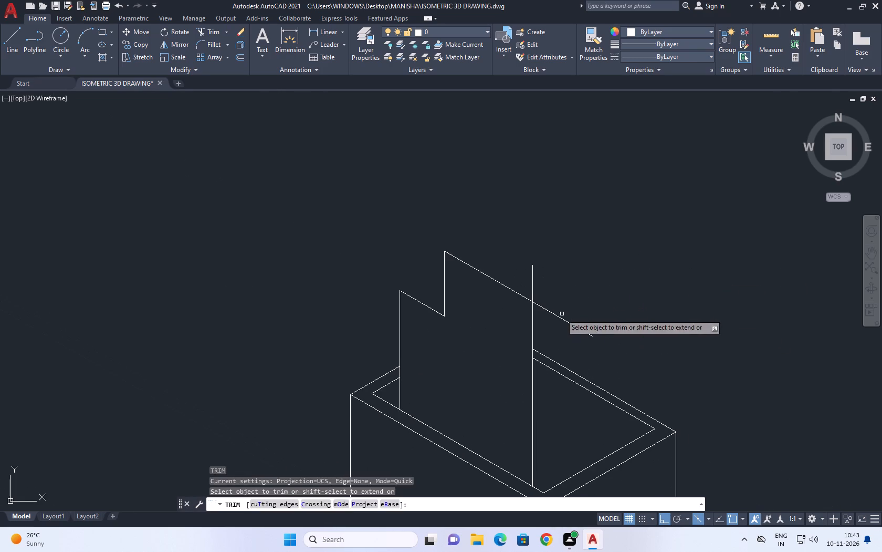
click(529, 255)
click(584, 345)
scroll(587, 320, down, 2)
key(Escape)
scroll(561, 298, up, 2)
key(space)
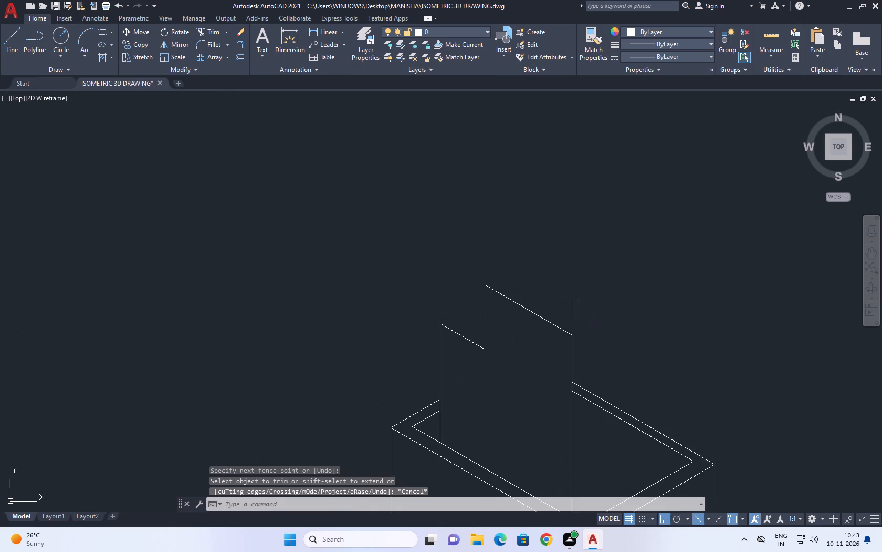
click(606, 317)
click(548, 299)
scroll(568, 290, down, 4)
key(Escape)
Copy the front upright a short distance back along the front-left inset edge.
middle_drag(558, 273, 491, 299)
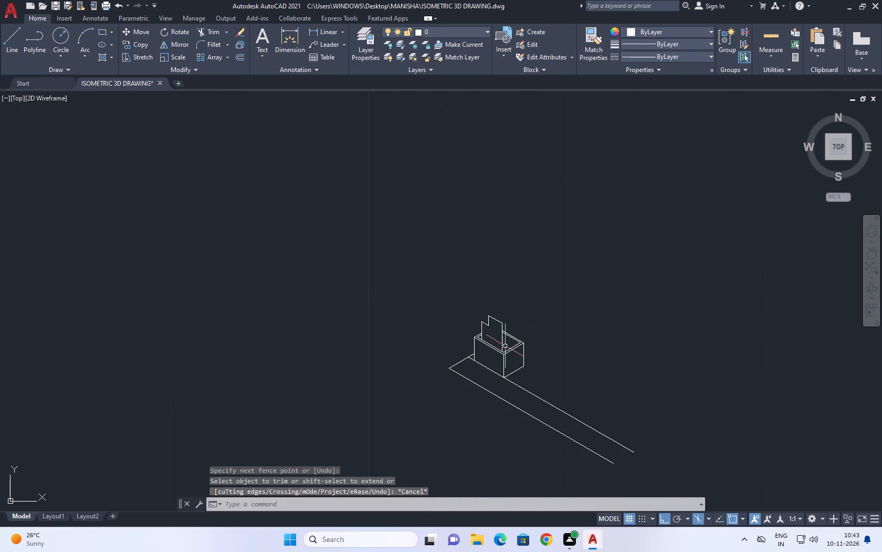
scroll(505, 331, up, 4)
drag(523, 369, 506, 365)
click(479, 358)
middle_drag(545, 354, 569, 322)
key(c)
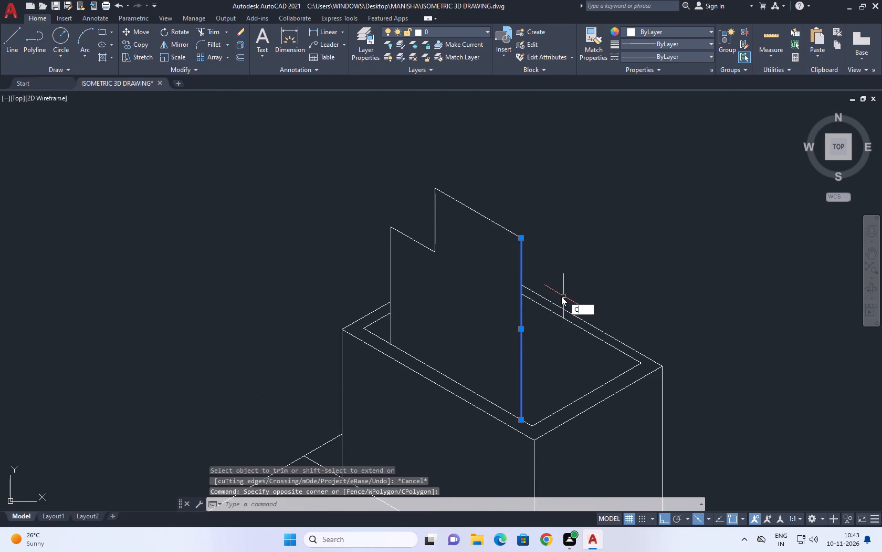
key(o)
key(space)
click(538, 359)
click(520, 352)
key(Escape)
Move the copied upright so its top end meets the panel's sloping top line.
scroll(499, 322, up, 1)
click(509, 329)
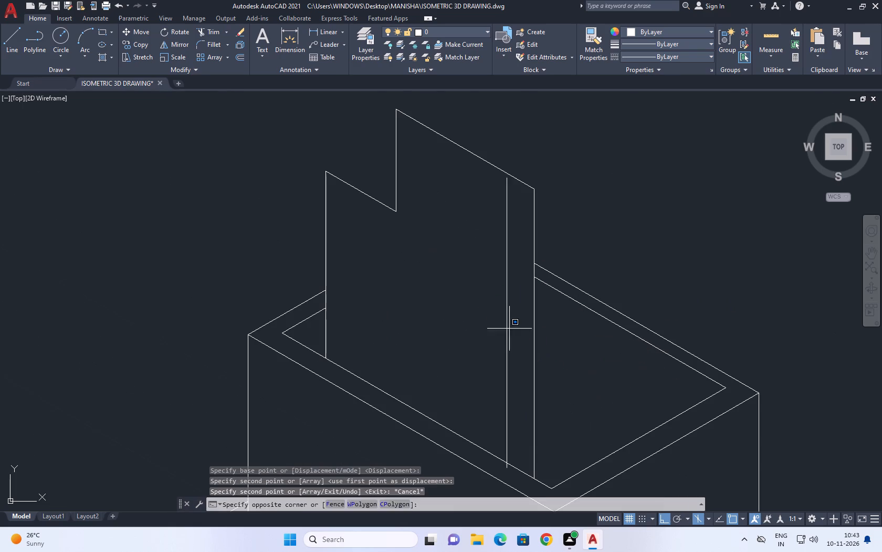
click(475, 316)
middle_drag(578, 345, 598, 325)
text(M)
key(space)
scroll(522, 162, up, 4)
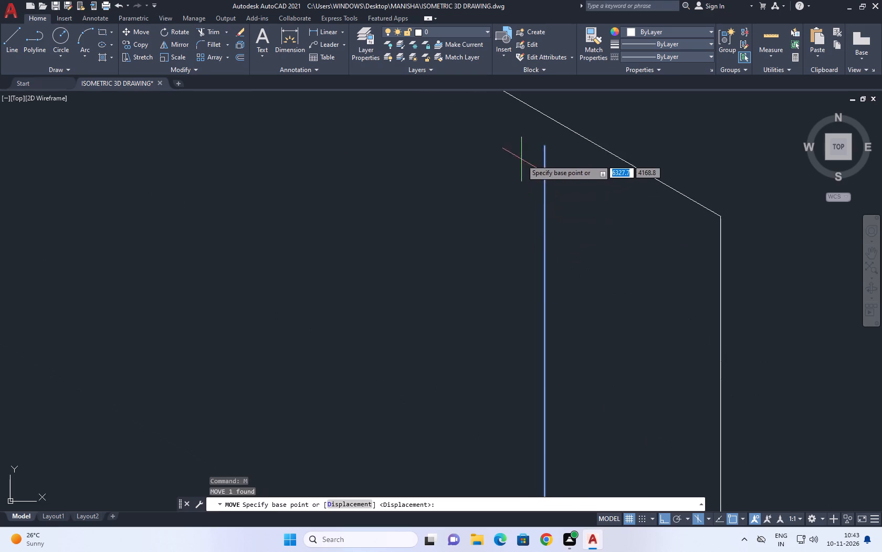
click(543, 143)
click(548, 116)
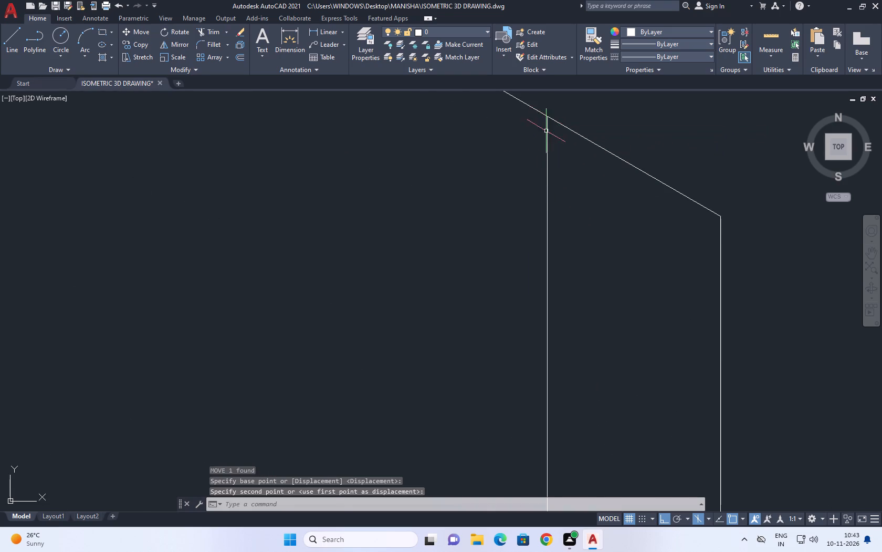
Draw a long isometric line from the panel's top front corner, parallel to the long ground lines.
scroll(553, 189, down, 5)
middle_drag(559, 390, 590, 406)
scroll(587, 406, down, 1)
middle_drag(642, 366, 636, 369)
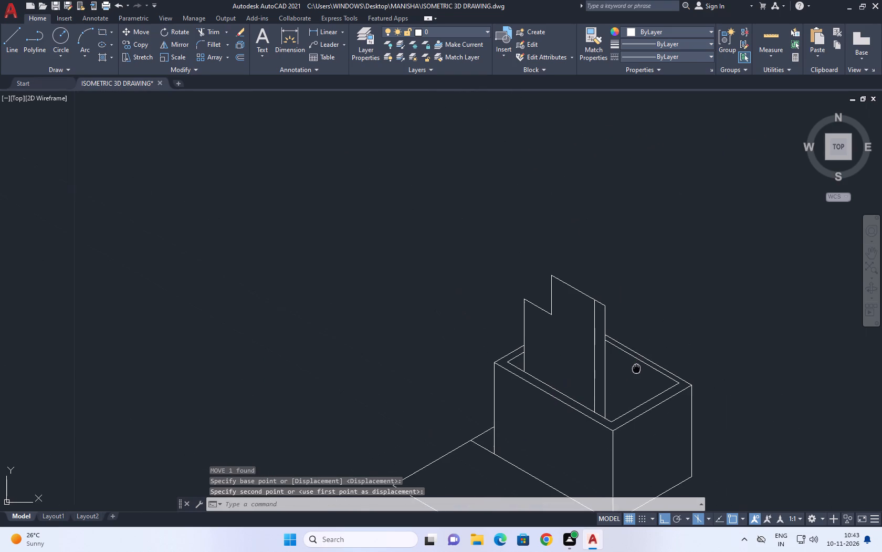
middle_drag(636, 369, 546, 377)
scroll(546, 377, up, 1)
middle_drag(584, 337, 515, 340)
key(l)
key(space)
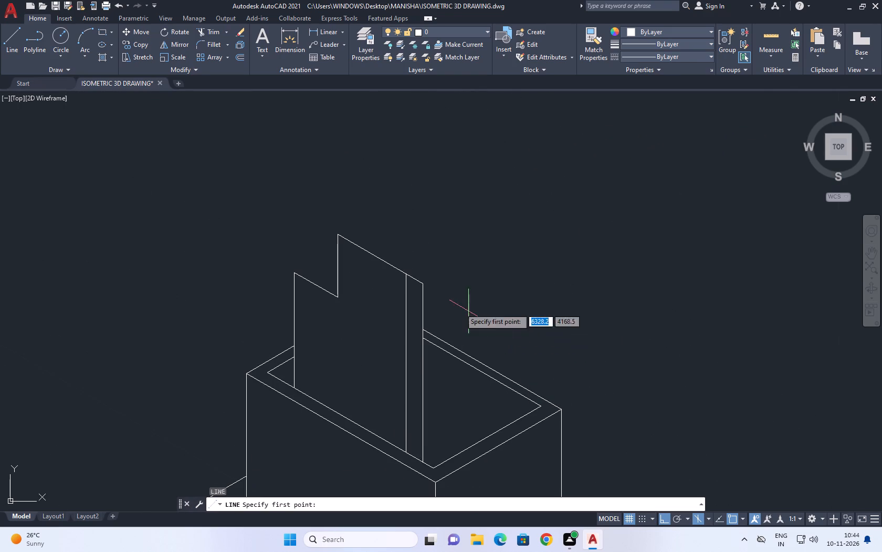
click(424, 282)
scroll(476, 298, down, 3)
middle_drag(652, 383, 379, 281)
scroll(445, 297, down, 4)
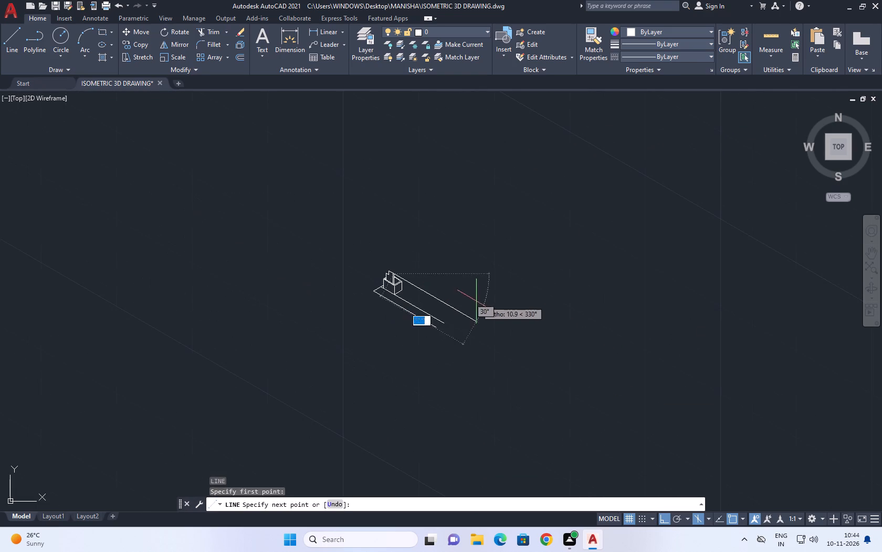
scroll(458, 305, up, 1)
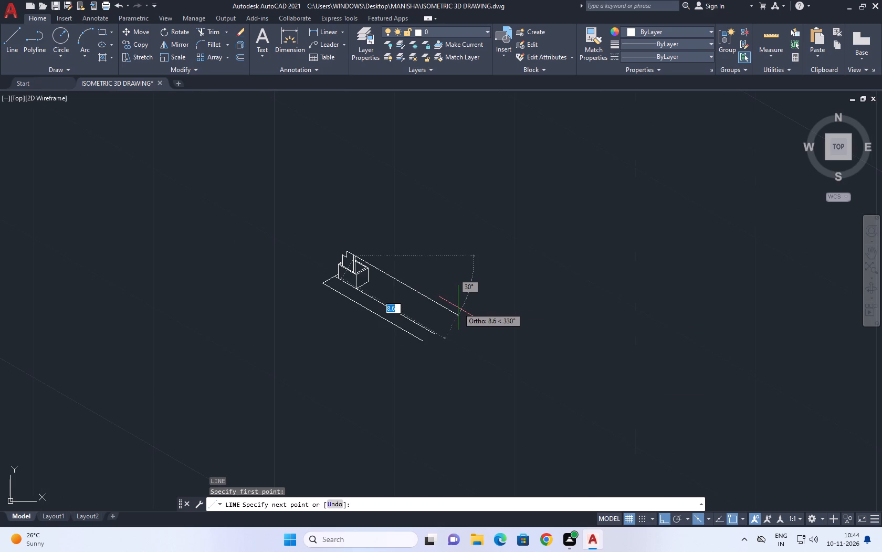
scroll(442, 304, up, 1)
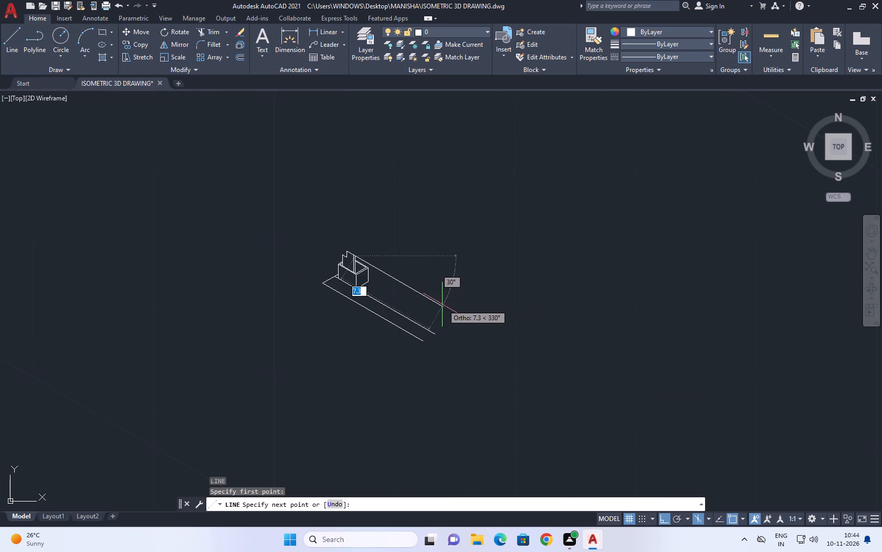
scroll(442, 303, down, 1)
click(447, 299)
key(Escape)
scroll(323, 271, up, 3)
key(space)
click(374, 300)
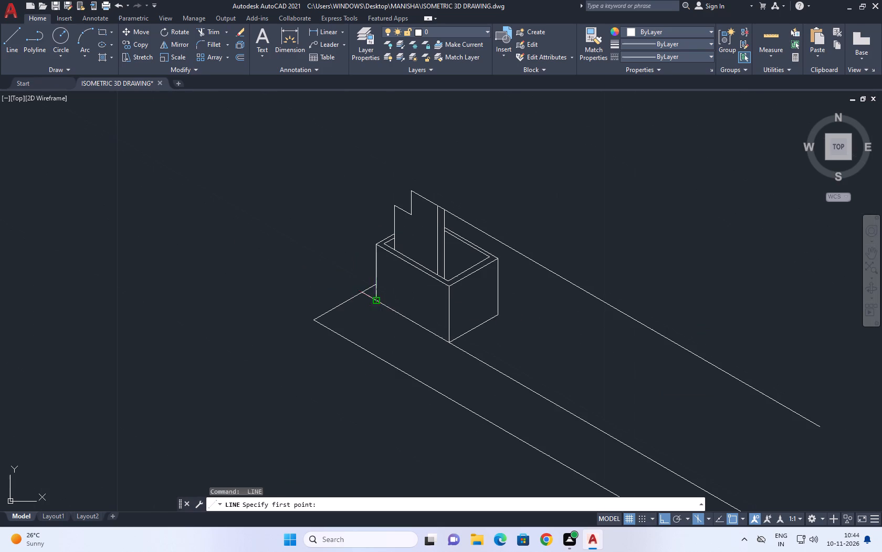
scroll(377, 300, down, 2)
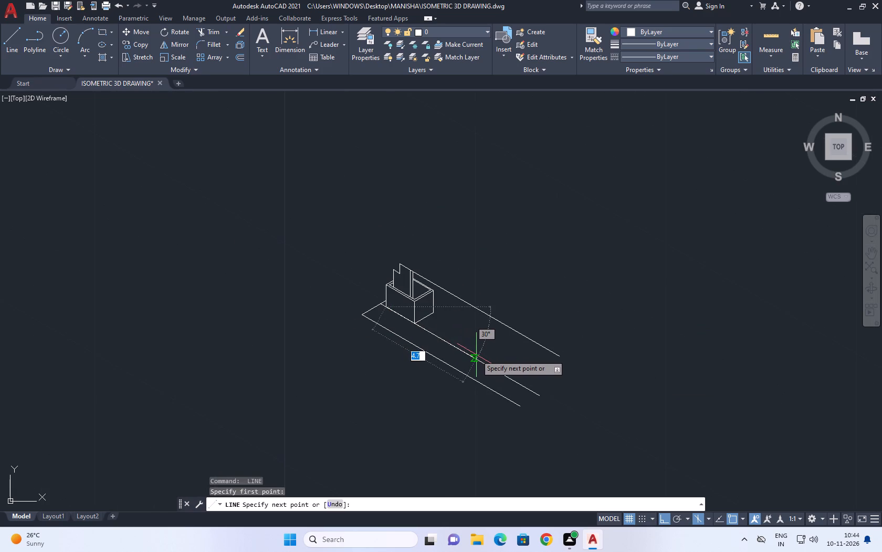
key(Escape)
Draw an 8.30-long line along the inner ground line from its left end, followed by a vertical line past the upper long line.
scroll(397, 308, up, 3)
key(space)
click(323, 294)
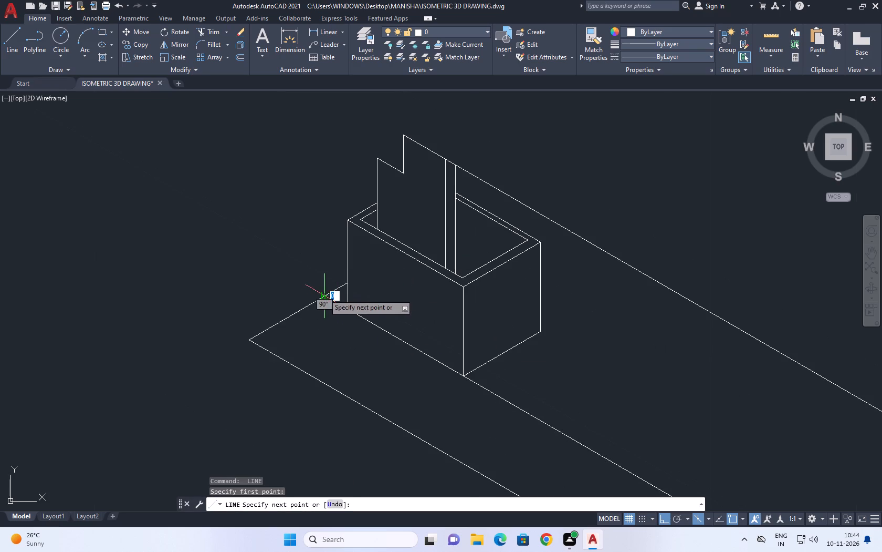
scroll(348, 294, down, 3)
text(8.3)
key(0)
key(Return)
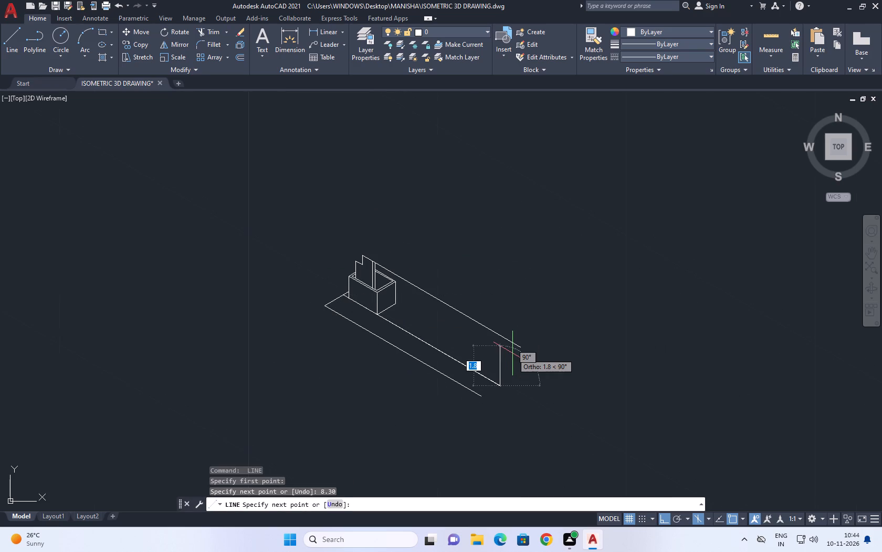
click(526, 266)
key(Escape)
Delete the original inner ground line that overshoots the new vertical line's base.
scroll(508, 406, up, 3)
scroll(474, 306, up, 5)
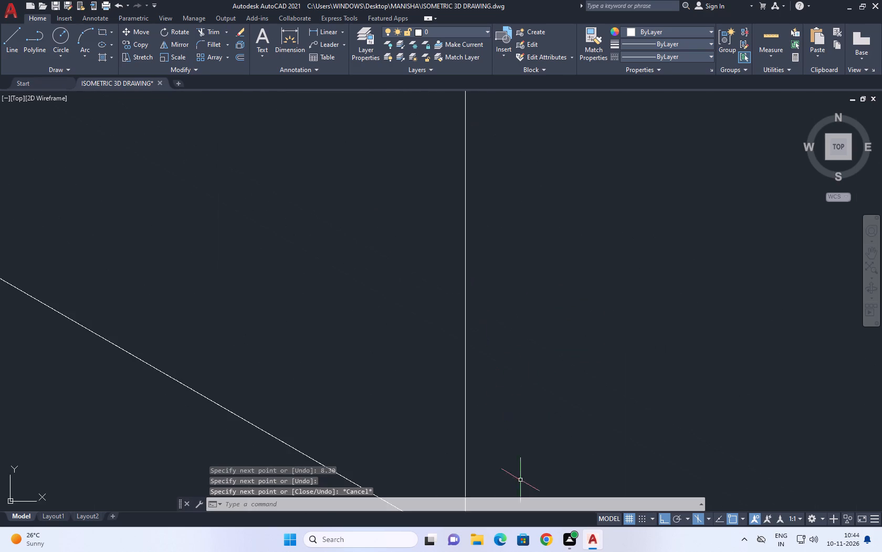
scroll(520, 468, up, 1)
middle_drag(562, 270, 577, 144)
middle_drag(560, 362, 568, 163)
drag(535, 254, 533, 264)
click(490, 346)
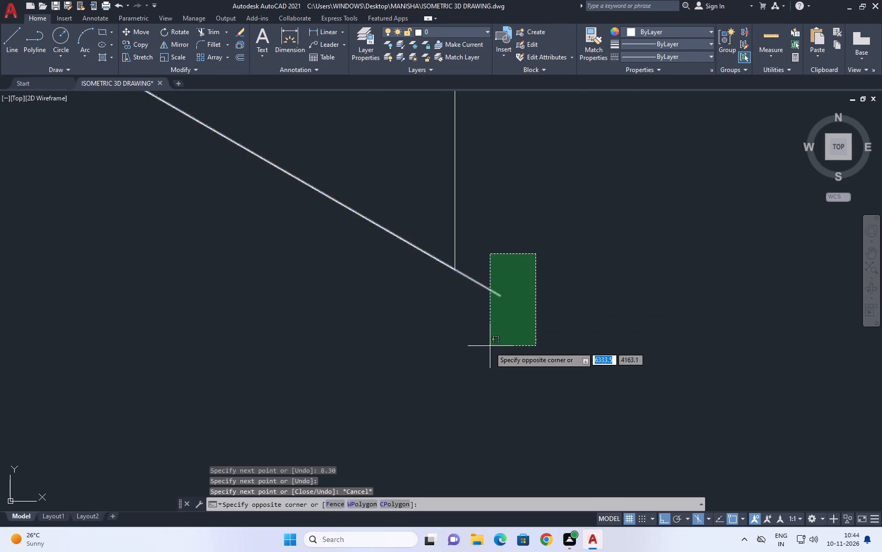
key(Delete)
Trim the overhanging ends of the long top line and the far vertical line at their crossing.
scroll(522, 338, down, 4)
scroll(486, 226, down, 3)
middle_drag(460, 162, 489, 212)
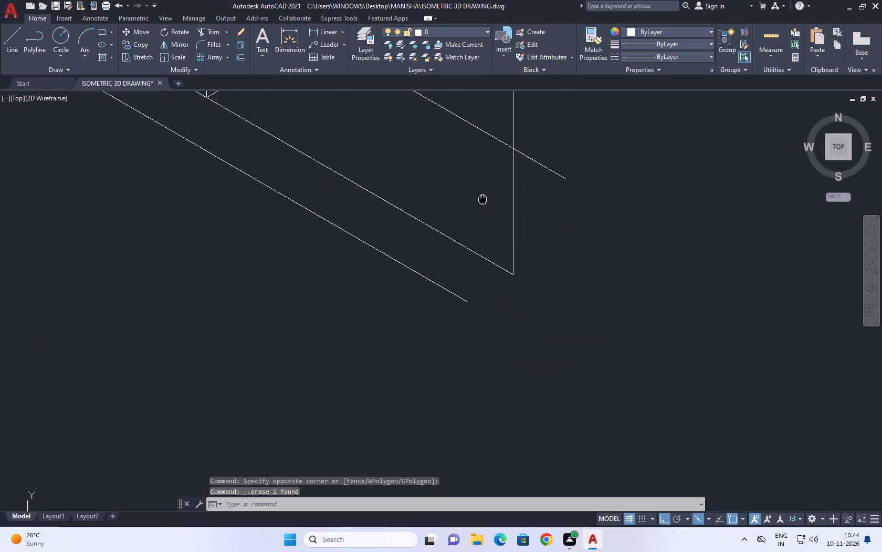
middle_drag(489, 212, 631, 403)
middle_drag(696, 385, 695, 351)
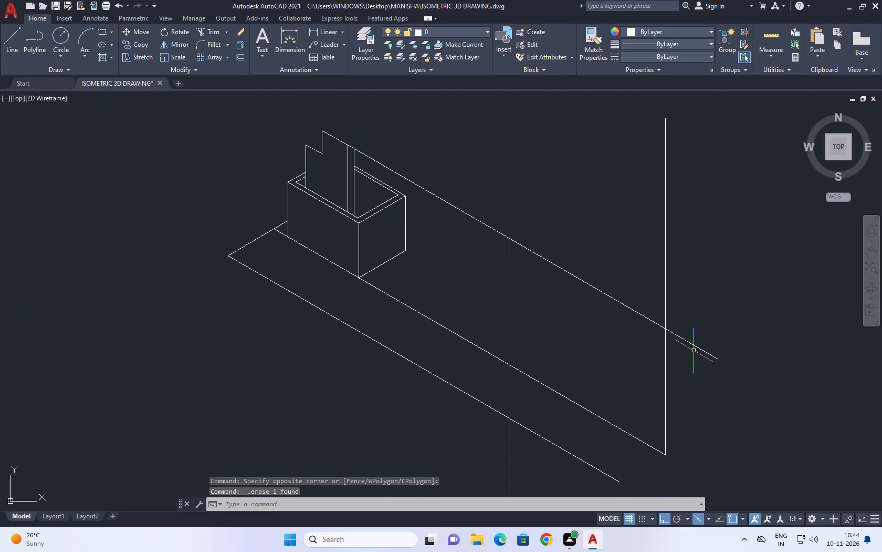
key(t)
text(R)
key(space)
drag(703, 378, 702, 369)
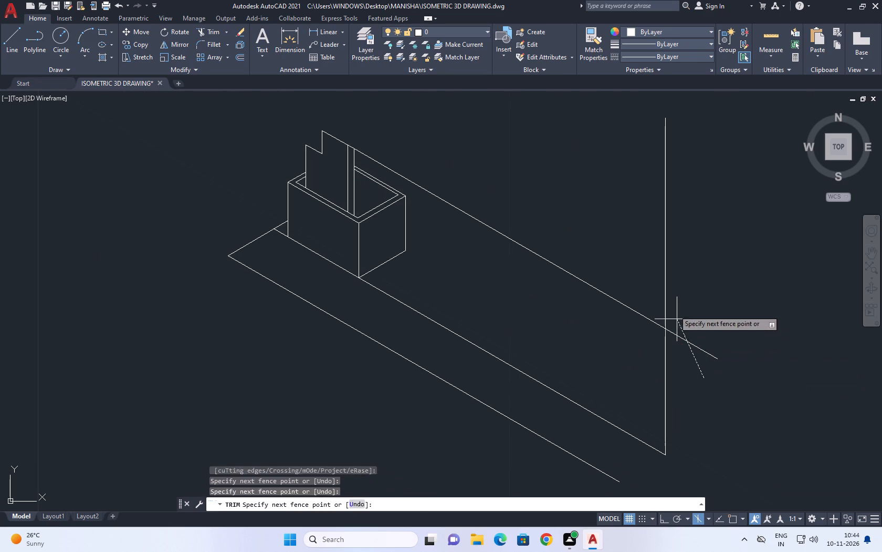
click(671, 301)
drag(673, 301, 666, 287)
click(633, 241)
click(697, 274)
key(Escape)
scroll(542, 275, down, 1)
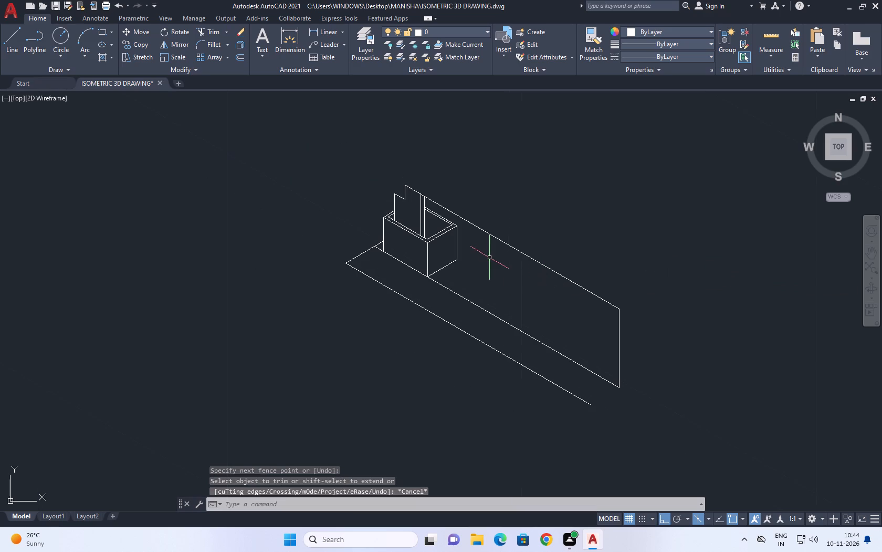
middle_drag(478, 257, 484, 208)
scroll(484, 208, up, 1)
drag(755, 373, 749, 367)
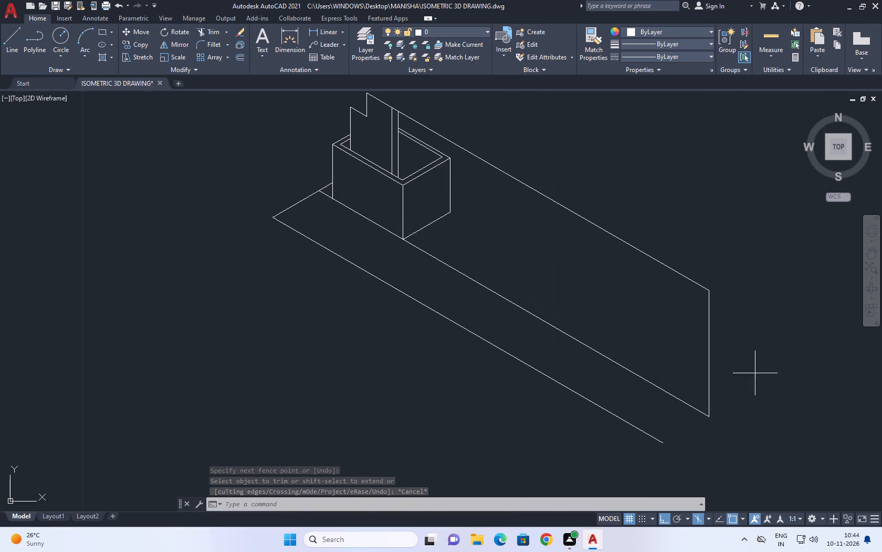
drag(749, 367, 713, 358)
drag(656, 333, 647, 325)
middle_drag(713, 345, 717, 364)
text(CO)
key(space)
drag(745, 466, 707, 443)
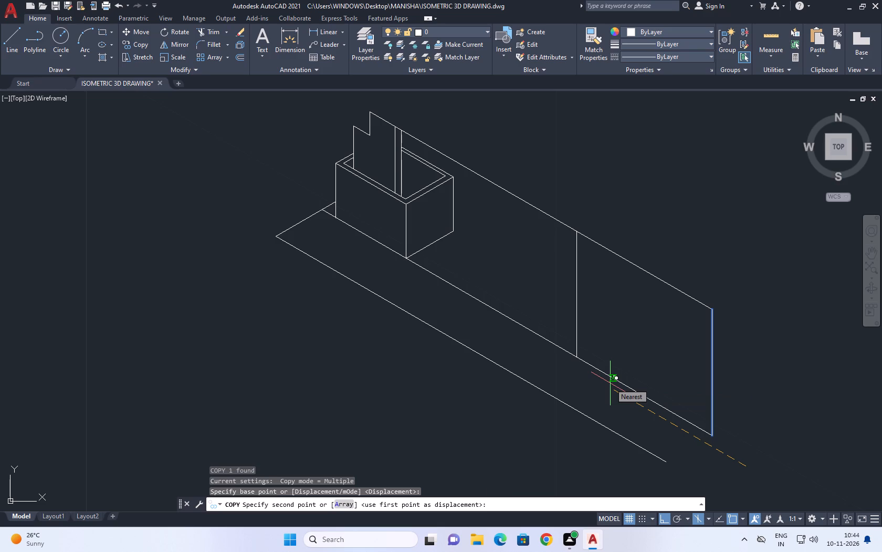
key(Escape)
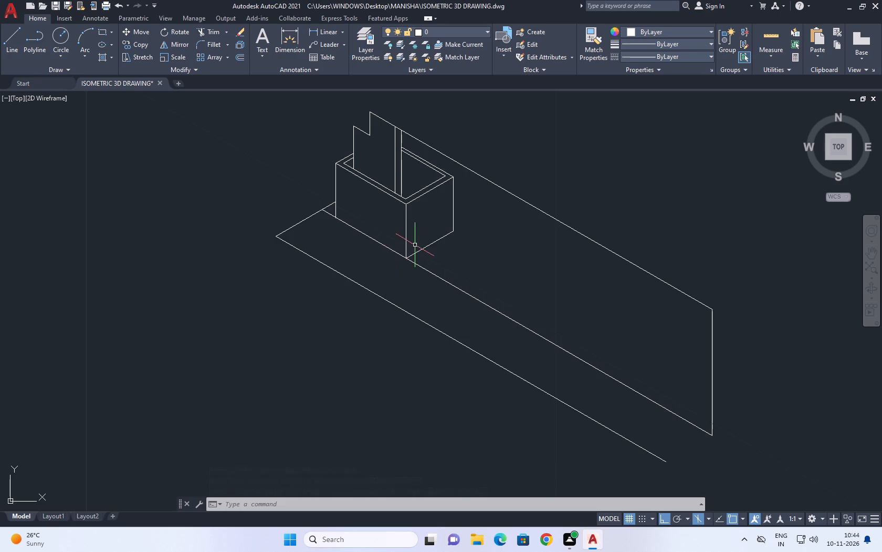
Draw an isometric line about 1.5 long along the block's front bottom edge, between its two base corners.
text(L)
key(space)
scroll(310, 214, up, 4)
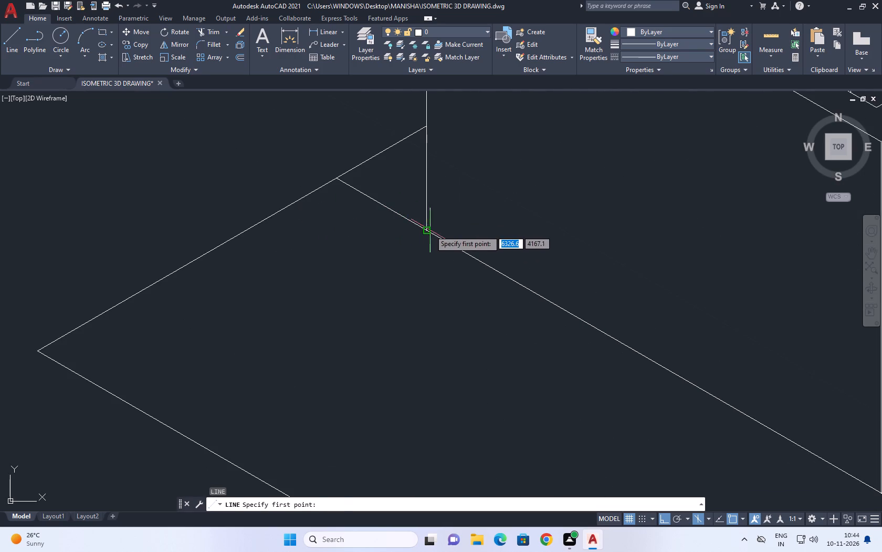
click(427, 230)
scroll(447, 237, down, 5)
scroll(547, 290, up, 4)
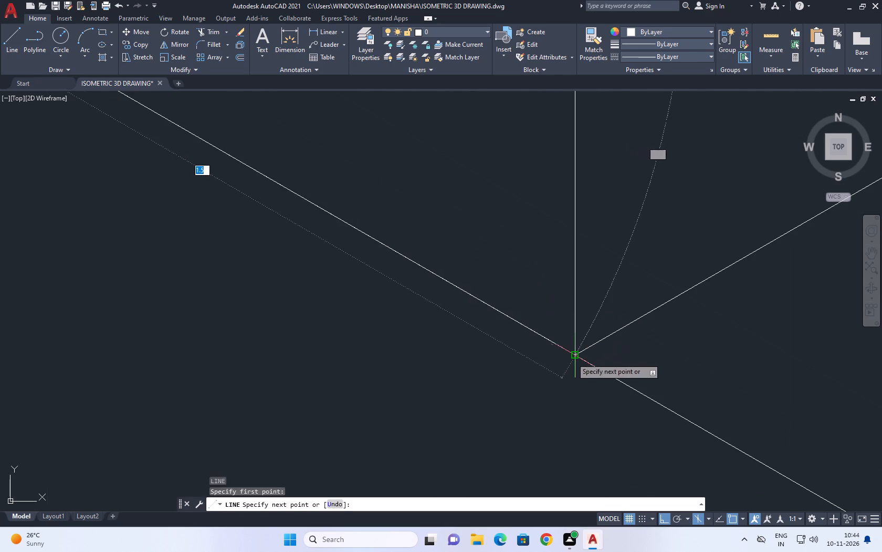
click(574, 355)
key(Escape)
Move the new short line from its lower end to the base of the far vertical line.
click(555, 344)
middle_drag(552, 318, 362, 255)
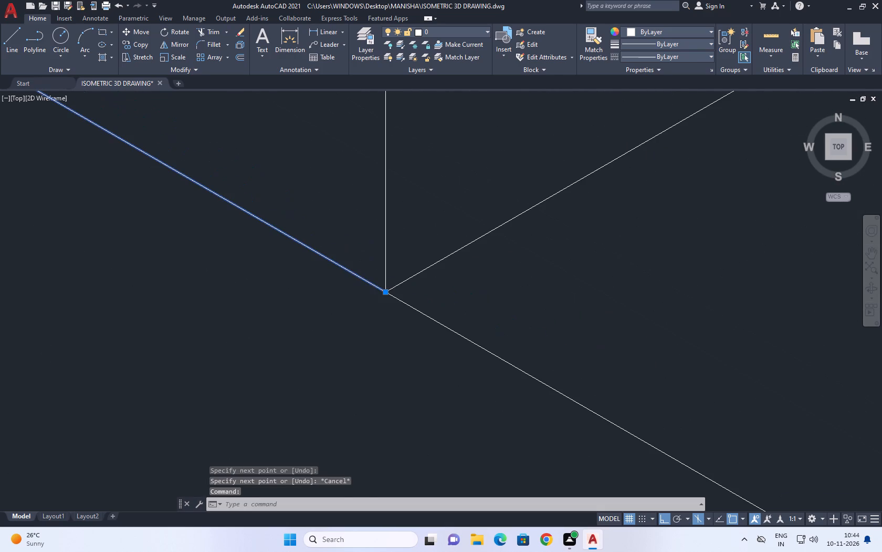
key(m)
key(space)
click(382, 292)
scroll(418, 269, down, 9)
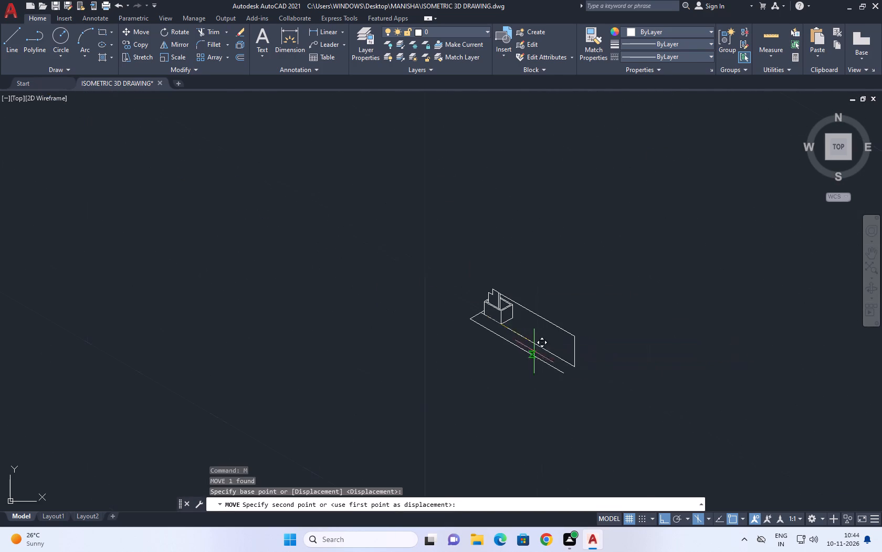
scroll(570, 371, up, 3)
click(582, 355)
key(Escape)
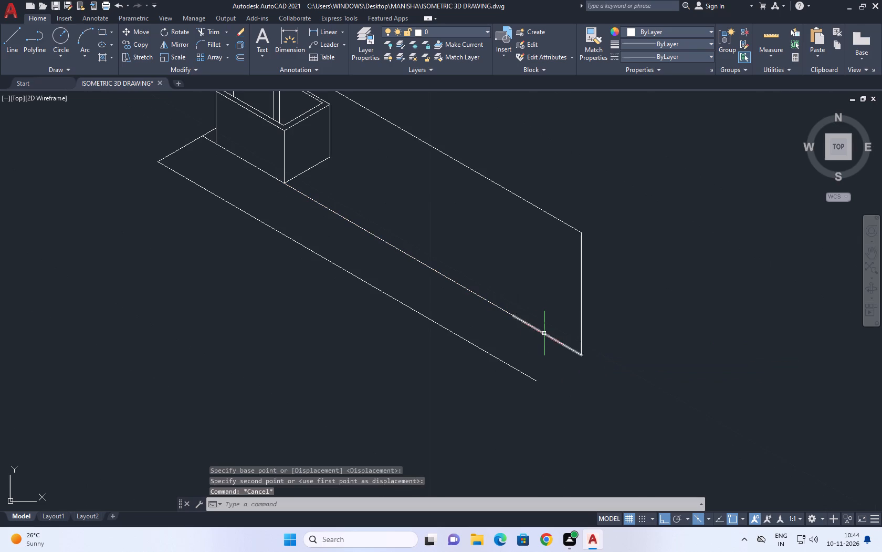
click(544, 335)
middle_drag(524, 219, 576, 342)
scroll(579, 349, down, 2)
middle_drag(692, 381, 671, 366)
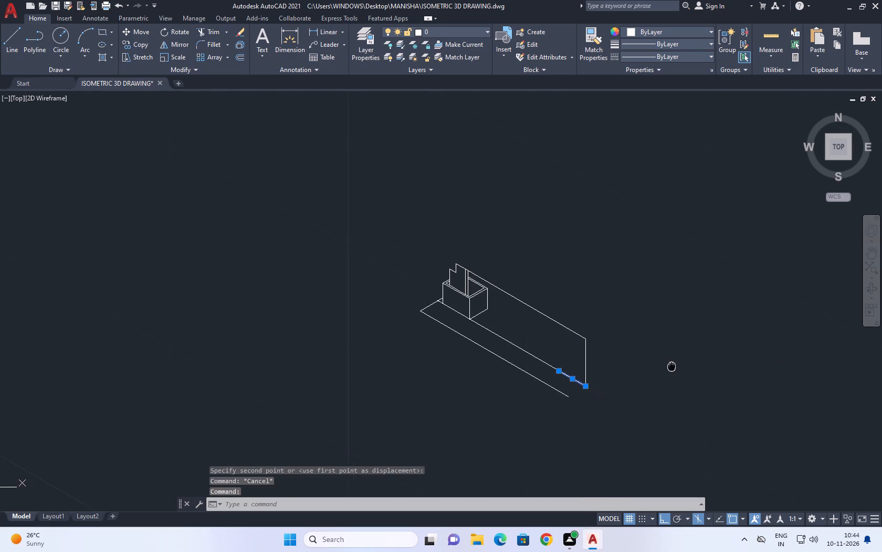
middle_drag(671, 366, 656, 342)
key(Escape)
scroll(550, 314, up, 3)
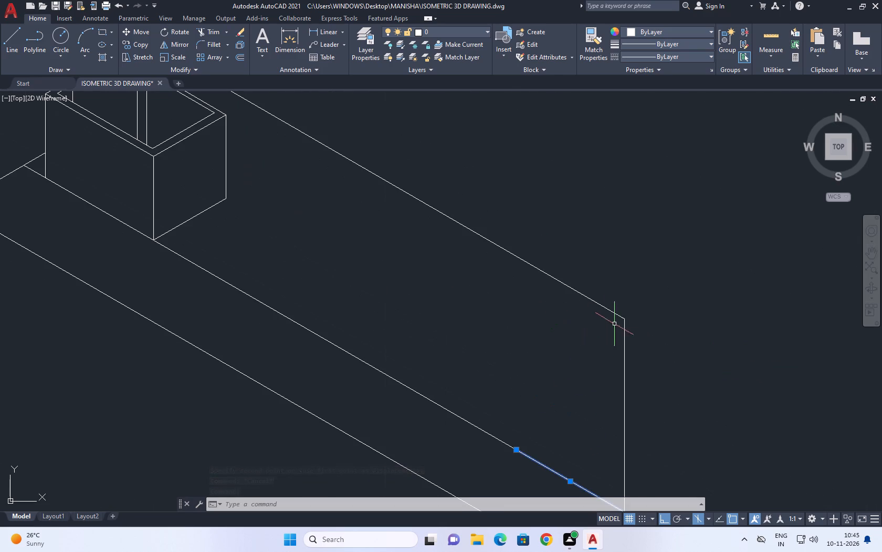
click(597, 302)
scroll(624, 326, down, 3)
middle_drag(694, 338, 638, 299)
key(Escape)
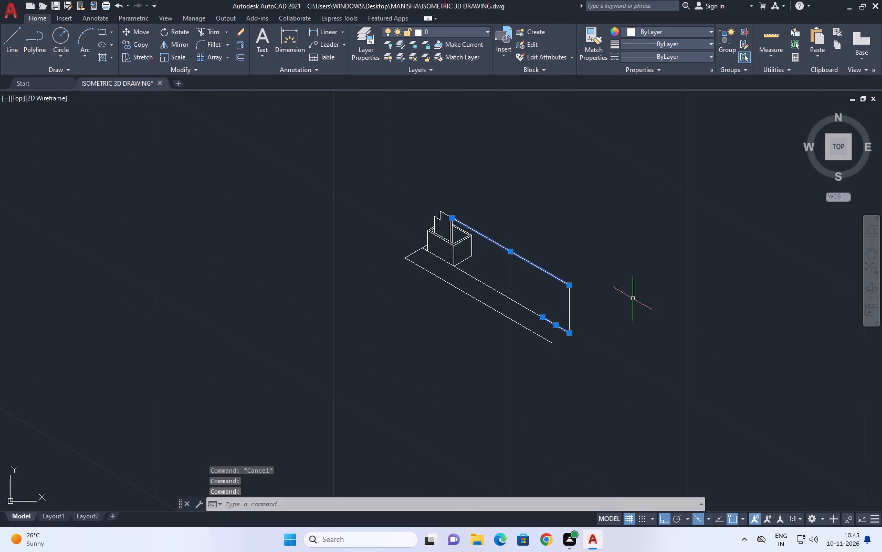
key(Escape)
Delete the vertical line at the far end of the wall.
scroll(562, 305, up, 3)
middle_drag(601, 268, 565, 264)
drag(575, 318, 545, 303)
click(516, 284)
key(Delete)
Draw a line about 3 long at 30° from the far end of the inner ground line, on the top isoplane.
middle_drag(594, 350, 507, 316)
key(l)
key(space)
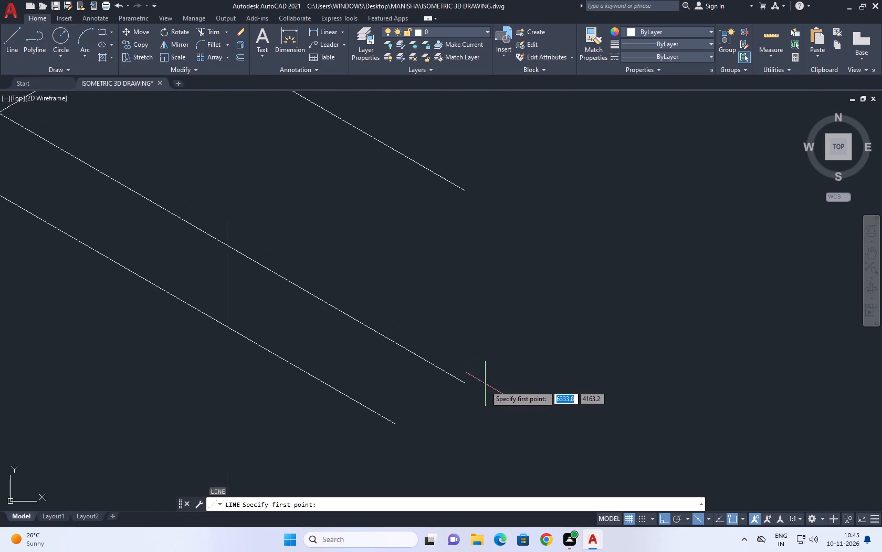
drag(461, 382, 466, 375)
key(F5)
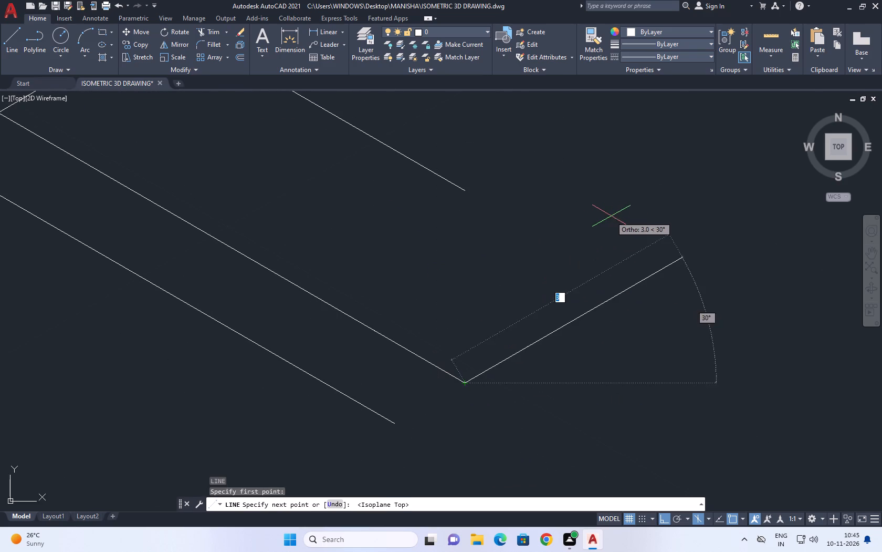
drag(611, 216, 608, 221)
key(Escape)
Extend the upper long line to meet the new 30° cross line.
middle_drag(423, 201, 464, 262)
key(e)
key(x)
key(space)
click(517, 203)
drag(426, 272, 435, 280)
scroll(510, 268, down, 3)
key(Escape)
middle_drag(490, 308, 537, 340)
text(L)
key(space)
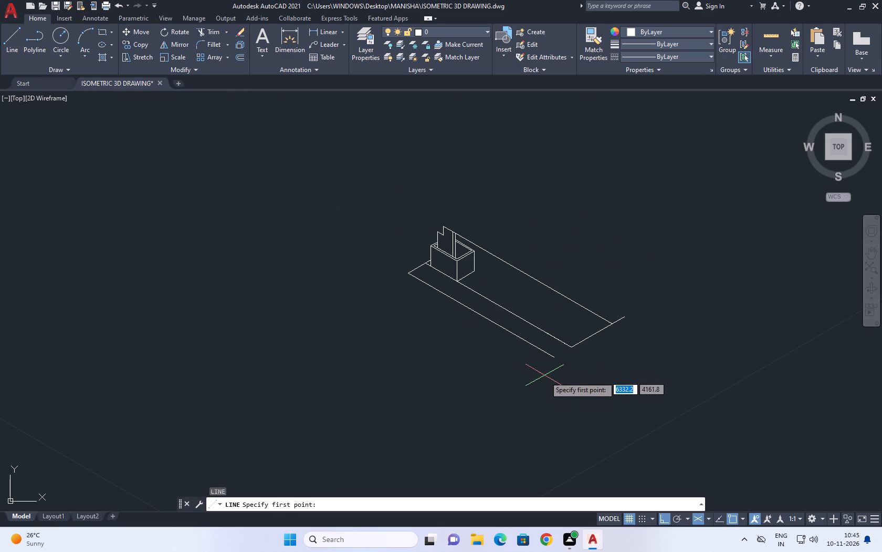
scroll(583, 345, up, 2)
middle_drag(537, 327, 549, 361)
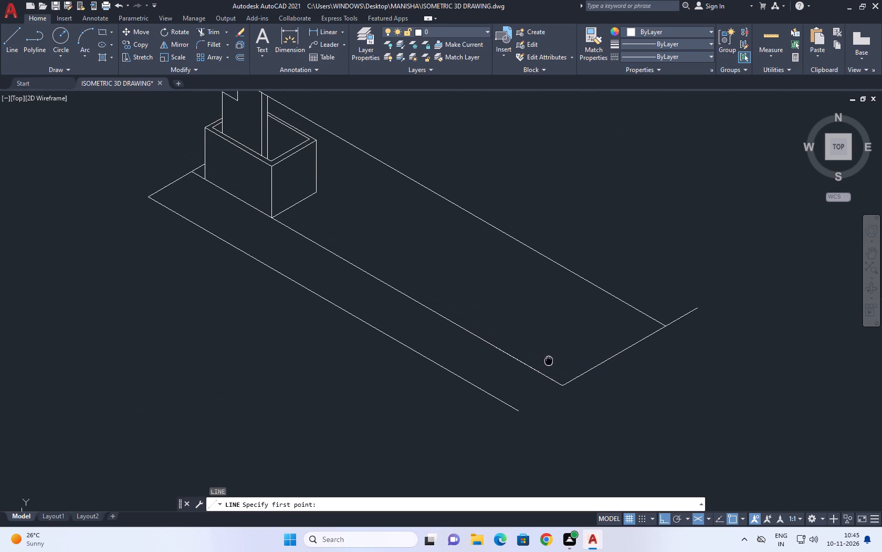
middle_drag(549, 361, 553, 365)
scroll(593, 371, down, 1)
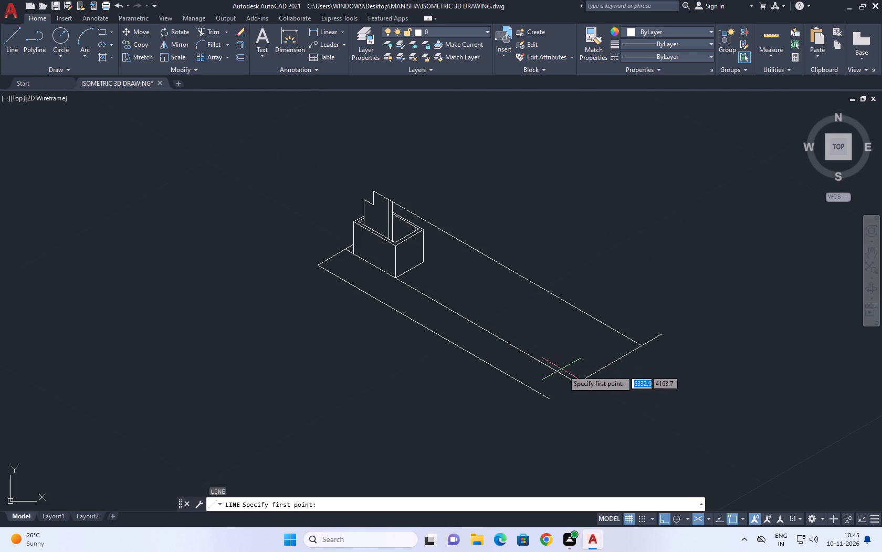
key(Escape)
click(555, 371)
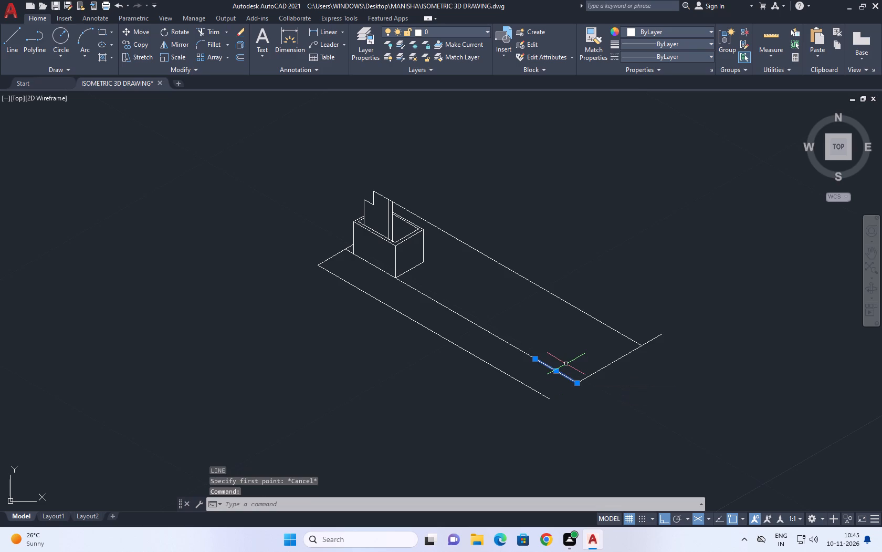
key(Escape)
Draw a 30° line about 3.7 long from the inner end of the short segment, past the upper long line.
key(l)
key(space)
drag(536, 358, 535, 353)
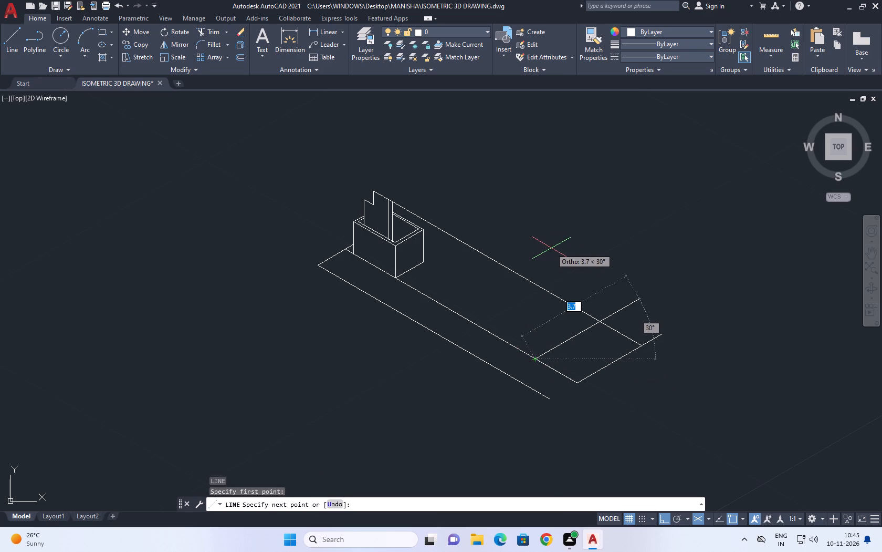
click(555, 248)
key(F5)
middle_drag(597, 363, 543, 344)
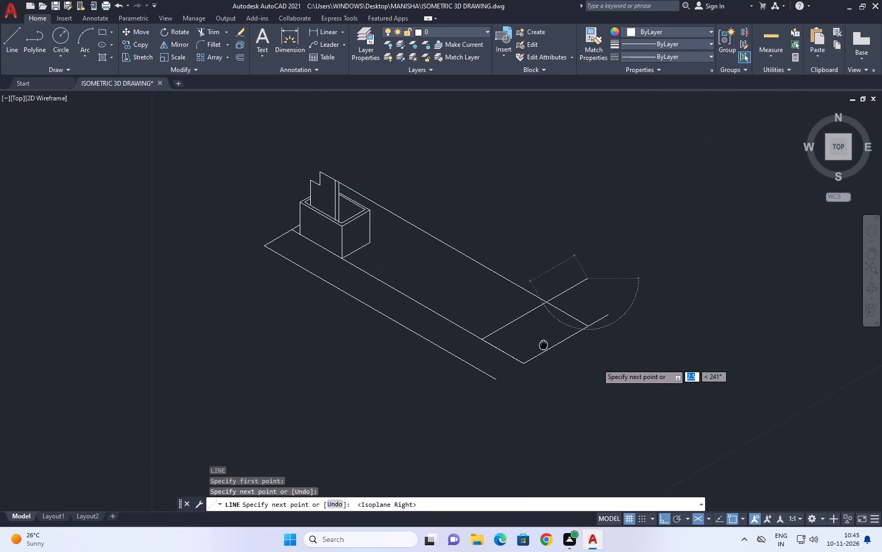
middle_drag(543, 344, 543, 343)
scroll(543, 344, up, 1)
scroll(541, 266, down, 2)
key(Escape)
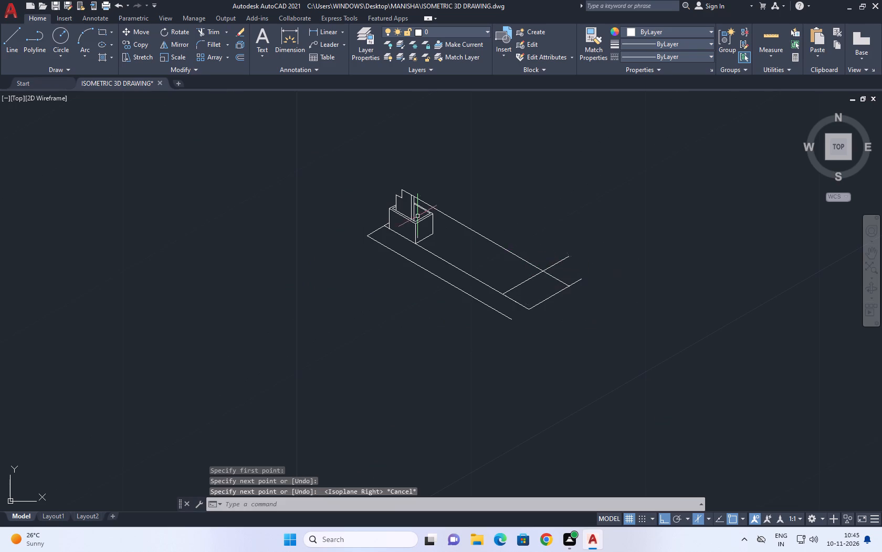
Draw a 30° isometric line from the foot of the panel's outer vertical edge, past the upper long line.
scroll(401, 205, up, 5)
middle_drag(528, 274, 547, 301)
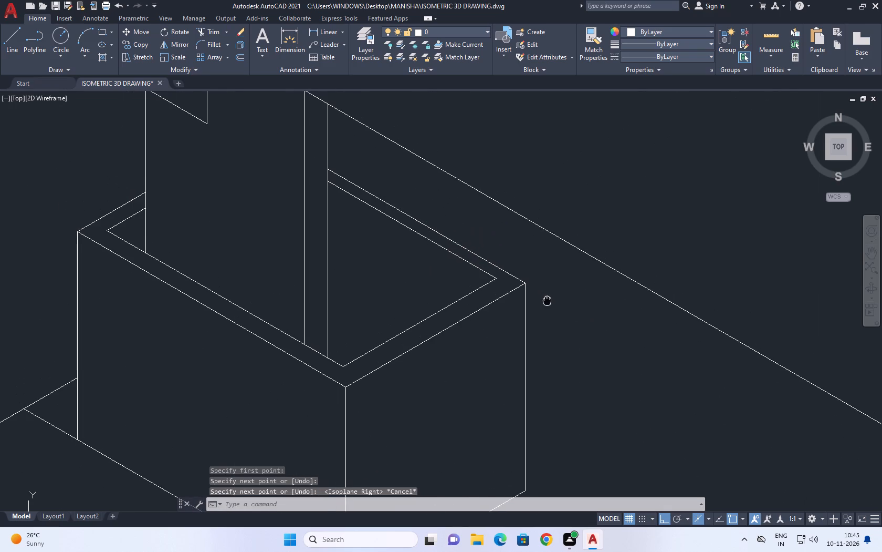
middle_drag(547, 301, 519, 280)
scroll(457, 232, down, 2)
middle_drag(468, 226, 448, 293)
key(l)
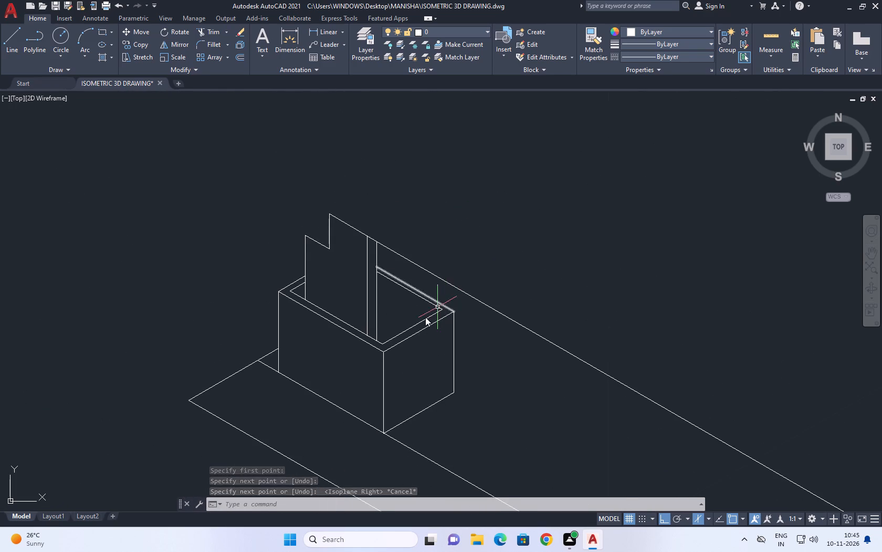
key(space)
scroll(383, 334, up, 2)
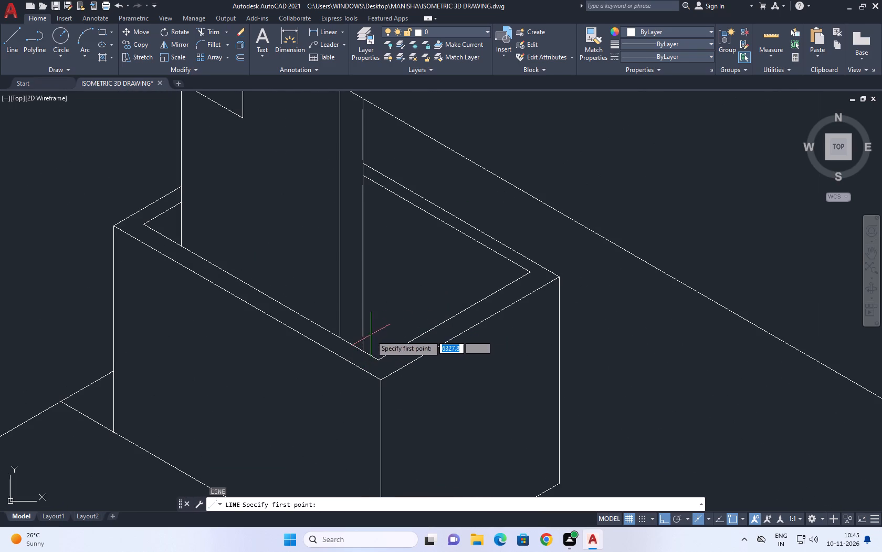
middle_drag(371, 335, 372, 347)
drag(363, 362, 369, 359)
click(629, 181)
key(Escape)
Trim the rear rim edges between the panel and the new 30° line, plus that line's overhang beyond the upper long line.
middle_drag(428, 247, 469, 303)
text(TR)
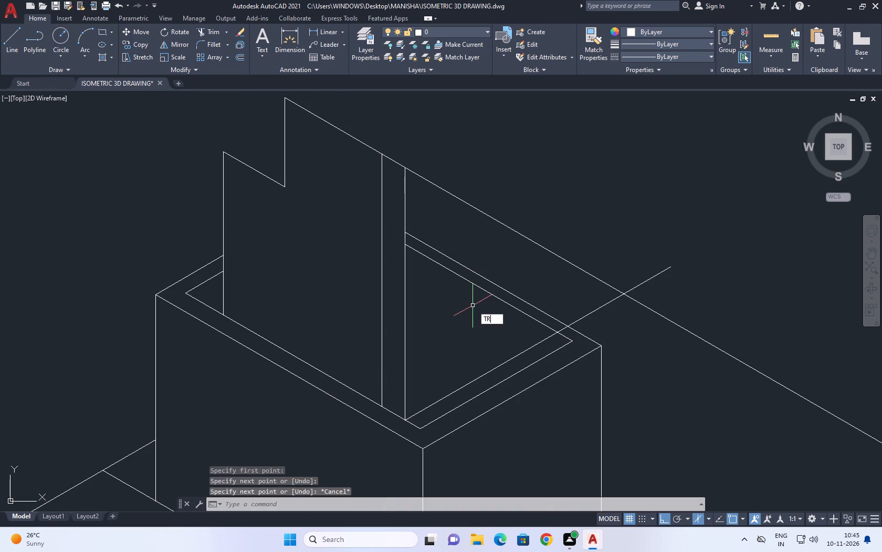
key(space)
drag(440, 314, 446, 311)
drag(489, 283, 499, 282)
click(526, 288)
click(495, 318)
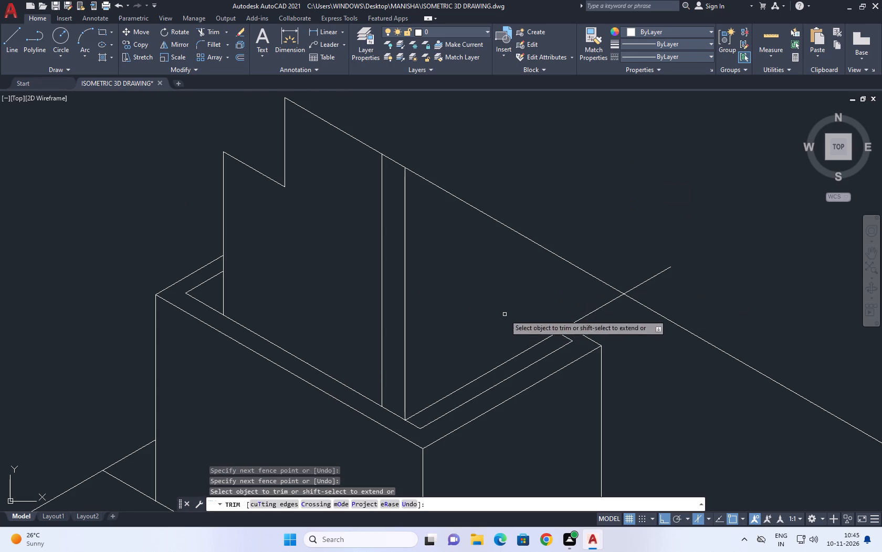
drag(663, 282, 646, 275)
click(595, 245)
scroll(584, 238, down, 3)
click(624, 241)
key(Escape)
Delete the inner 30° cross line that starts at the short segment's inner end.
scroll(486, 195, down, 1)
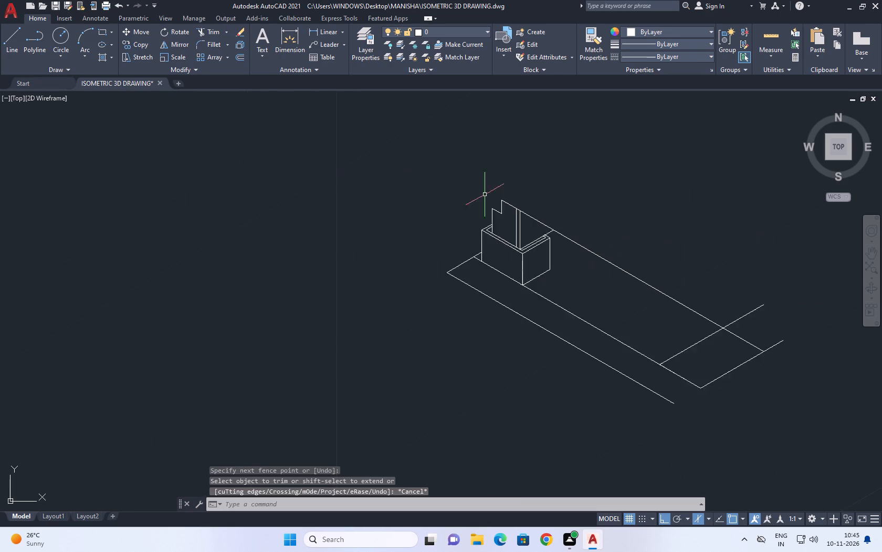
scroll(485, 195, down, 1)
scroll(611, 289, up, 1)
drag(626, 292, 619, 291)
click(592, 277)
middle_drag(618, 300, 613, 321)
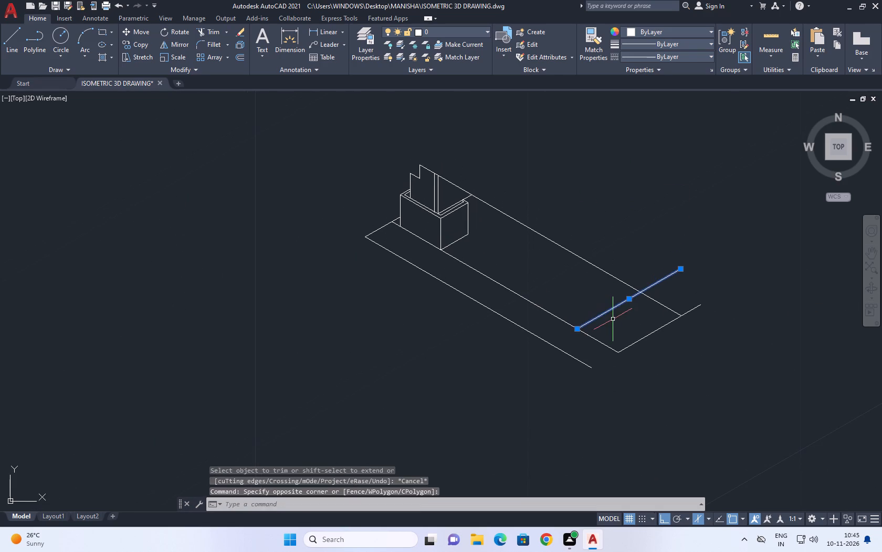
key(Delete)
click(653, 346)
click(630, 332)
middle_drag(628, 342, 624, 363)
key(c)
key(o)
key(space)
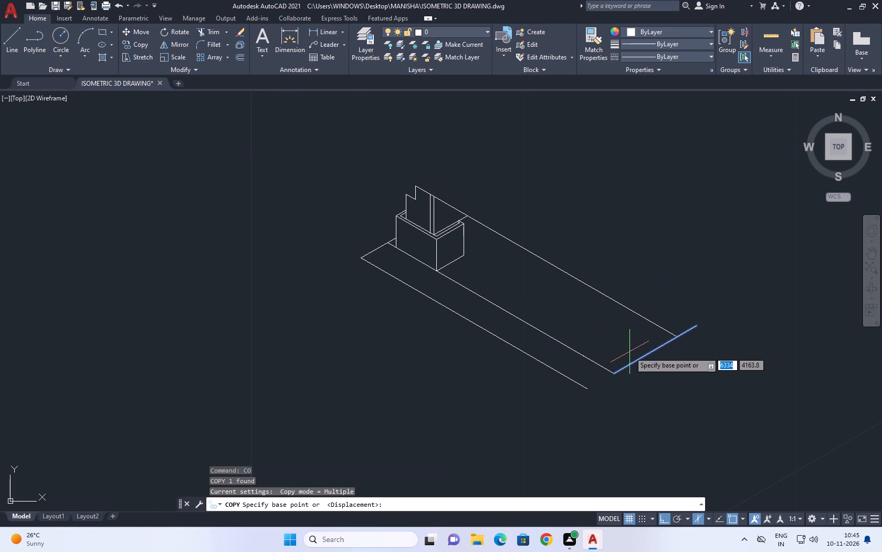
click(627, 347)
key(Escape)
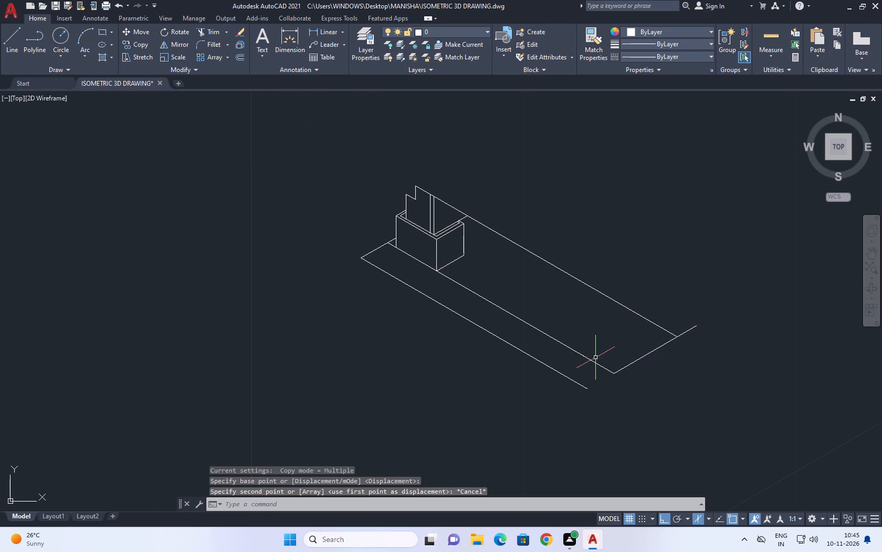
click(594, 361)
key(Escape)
Copy the far 30° cross line from its lower end to the inner end of the short segment.
drag(642, 363, 633, 357)
click(629, 352)
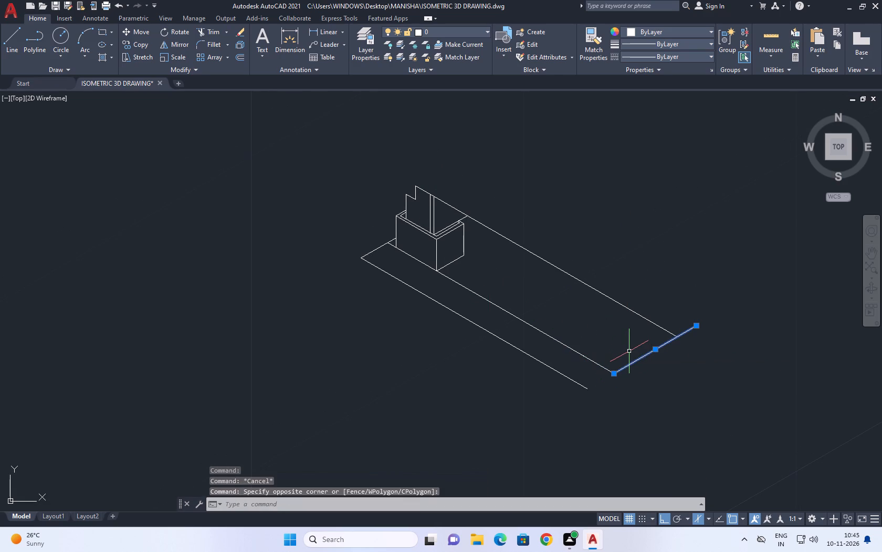
key(c)
key(o)
key(space)
click(613, 374)
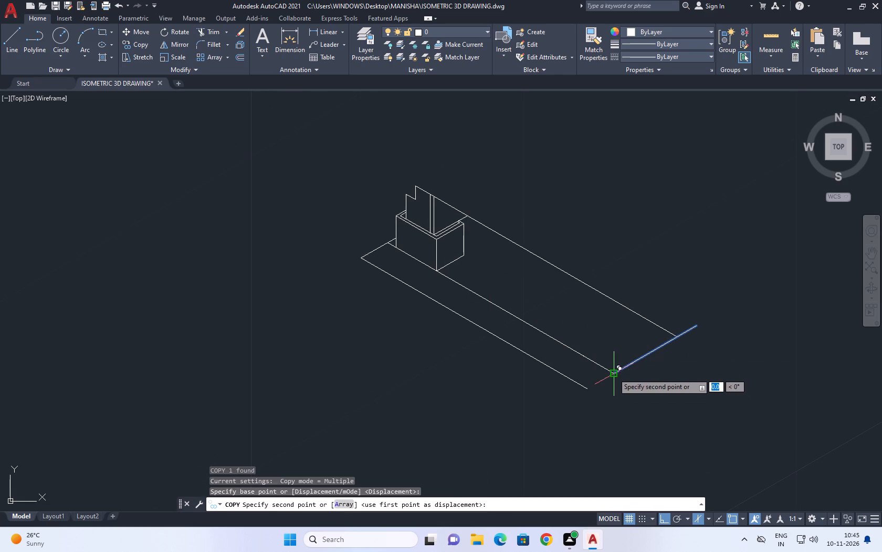
click(572, 351)
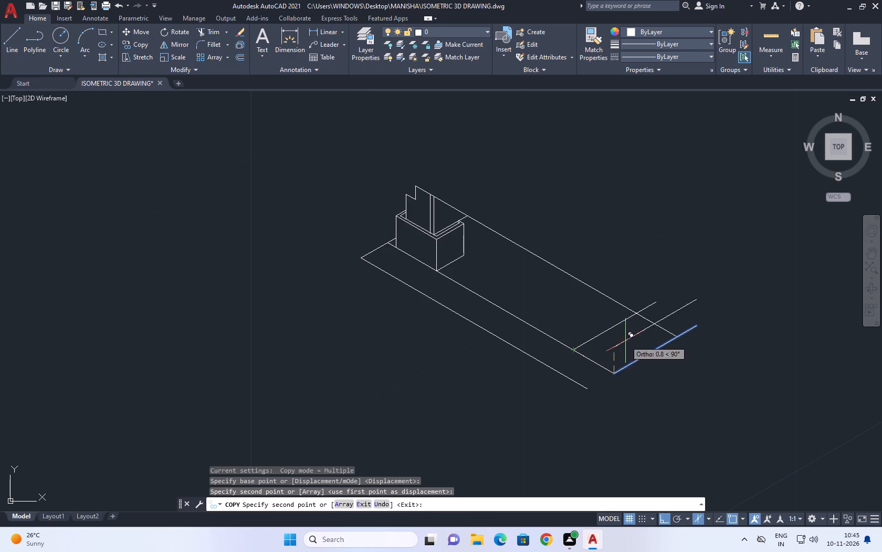
key(Escape)
Draw a freestanding vertical line starting between the two cross lines and ending above the upper long line.
middle_drag(600, 328, 548, 322)
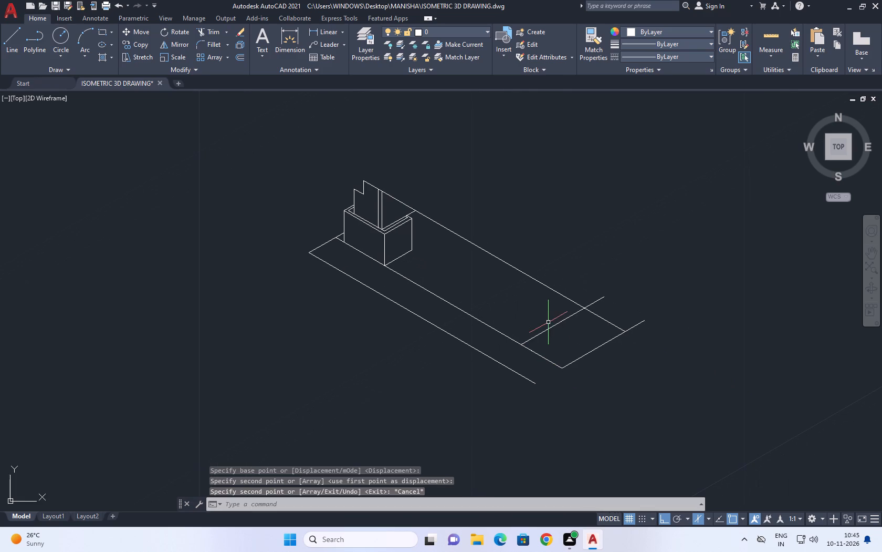
text(L)
key(space)
drag(555, 342, 555, 333)
middle_drag(560, 154, 551, 192)
scroll(549, 198, down, 1)
scroll(547, 238, up, 1)
click(549, 260)
key(Escape)
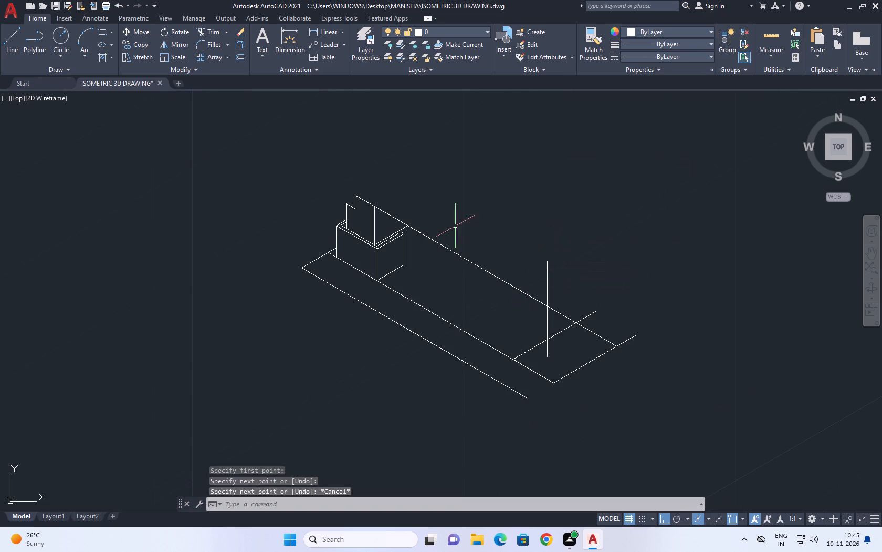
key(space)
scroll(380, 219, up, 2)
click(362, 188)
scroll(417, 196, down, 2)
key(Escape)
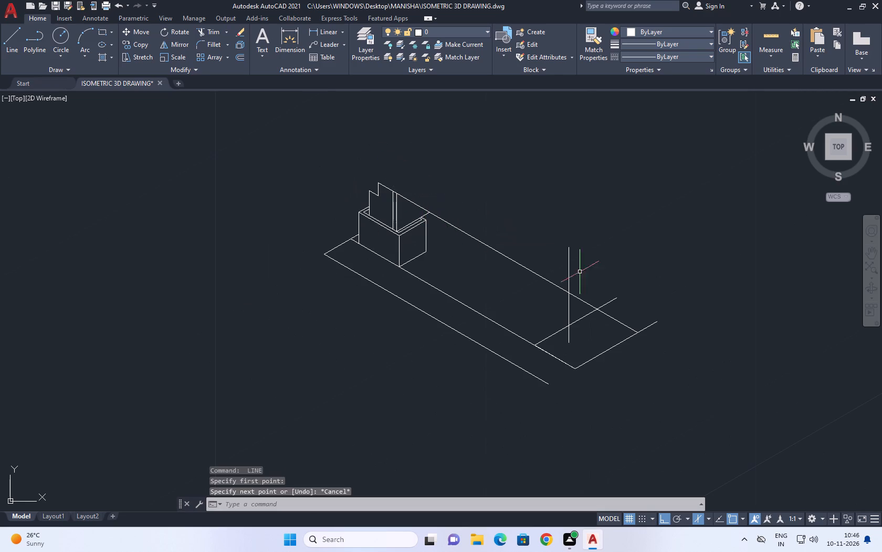
Copy the freestanding vertical line 0.226 along the 330° axis, parallel to the long lines.
middle_drag(593, 280, 581, 227)
scroll(550, 251, up, 1)
middle_drag(580, 268, 566, 261)
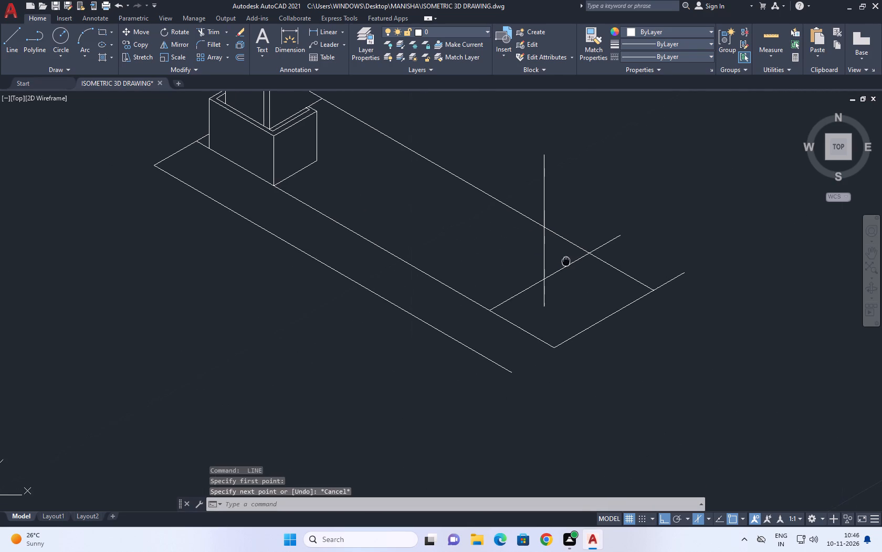
middle_drag(566, 261, 567, 264)
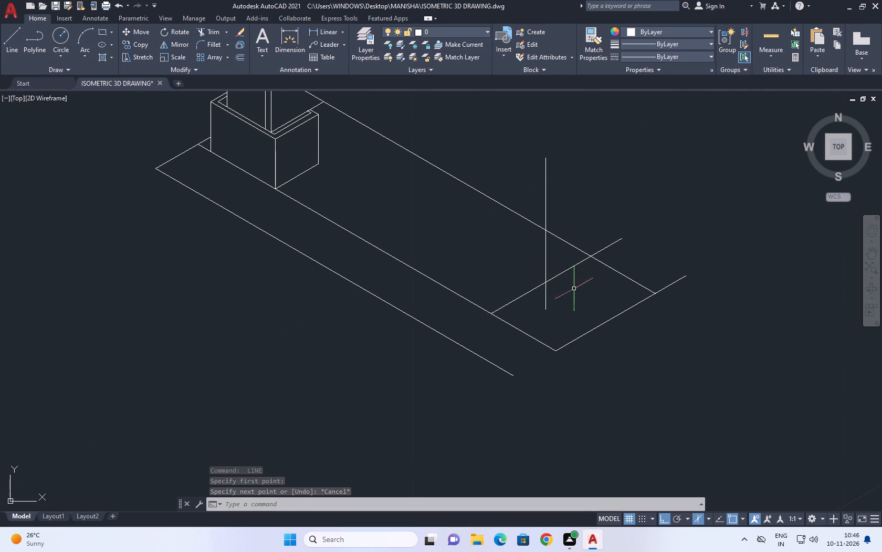
drag(547, 300, 536, 304)
middle_drag(604, 289, 556, 290)
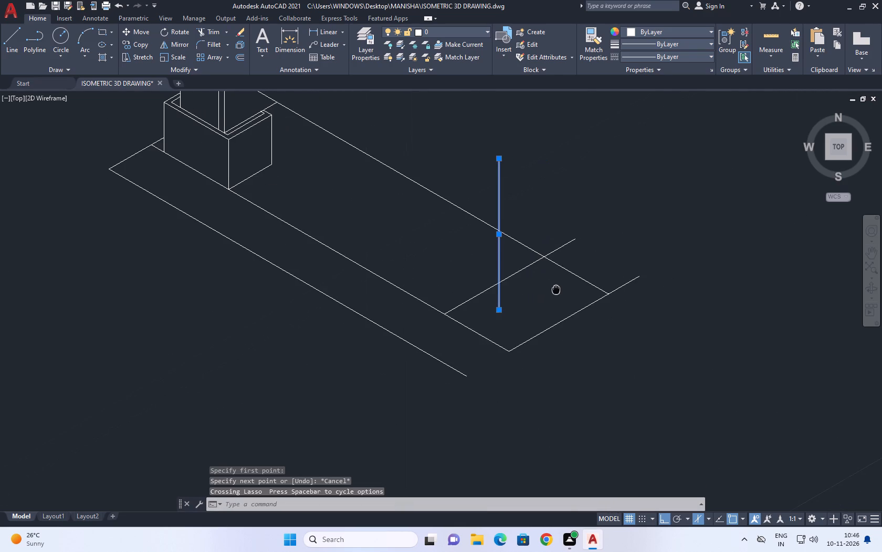
key(c)
key(o)
key(space)
click(501, 310)
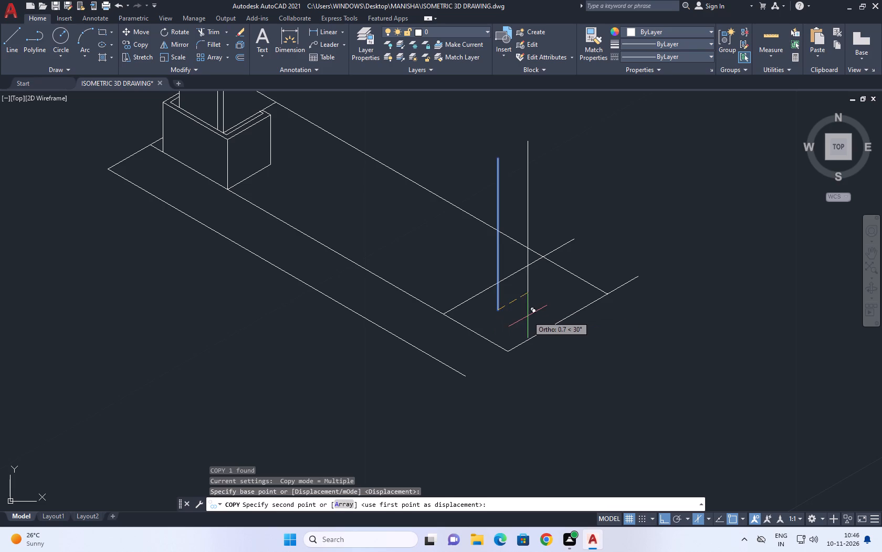
key(F5)
text(0..)
key(2)
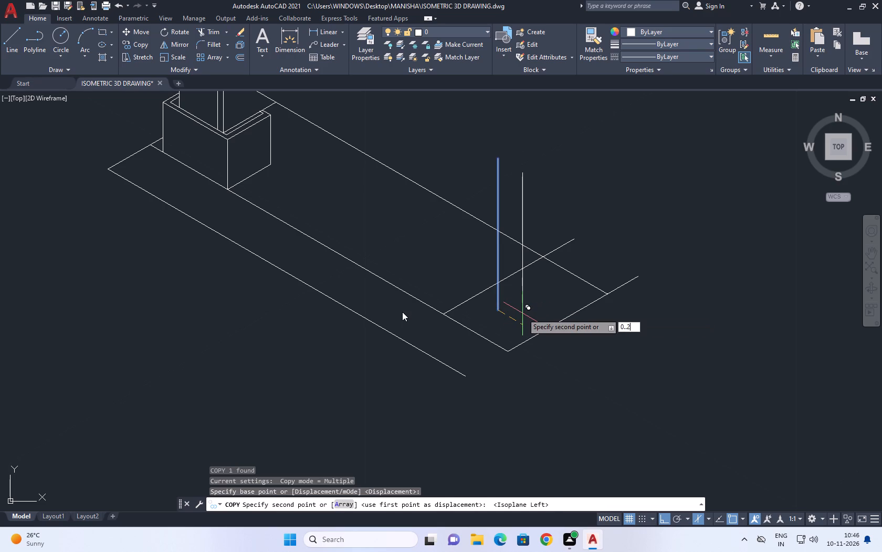
key(BackSpace)
key(BackSpace)
text(226)
key(Return)
key(Escape)
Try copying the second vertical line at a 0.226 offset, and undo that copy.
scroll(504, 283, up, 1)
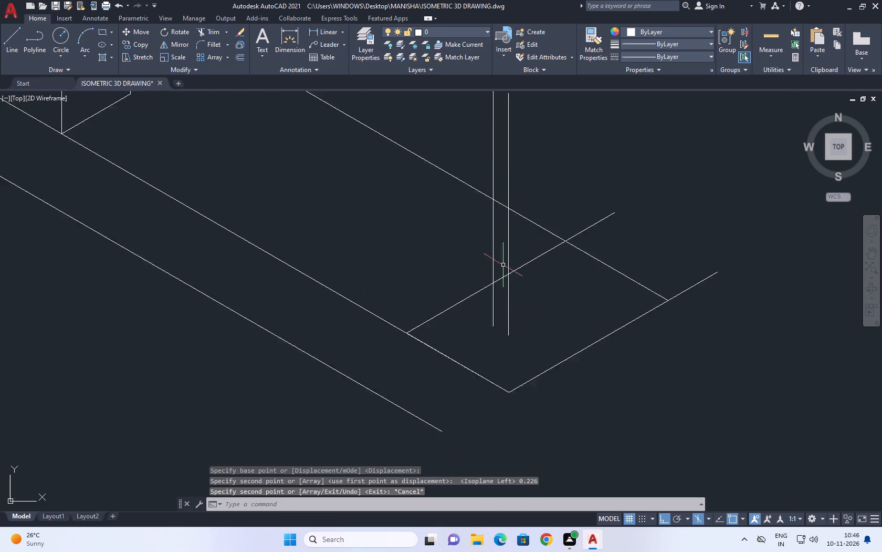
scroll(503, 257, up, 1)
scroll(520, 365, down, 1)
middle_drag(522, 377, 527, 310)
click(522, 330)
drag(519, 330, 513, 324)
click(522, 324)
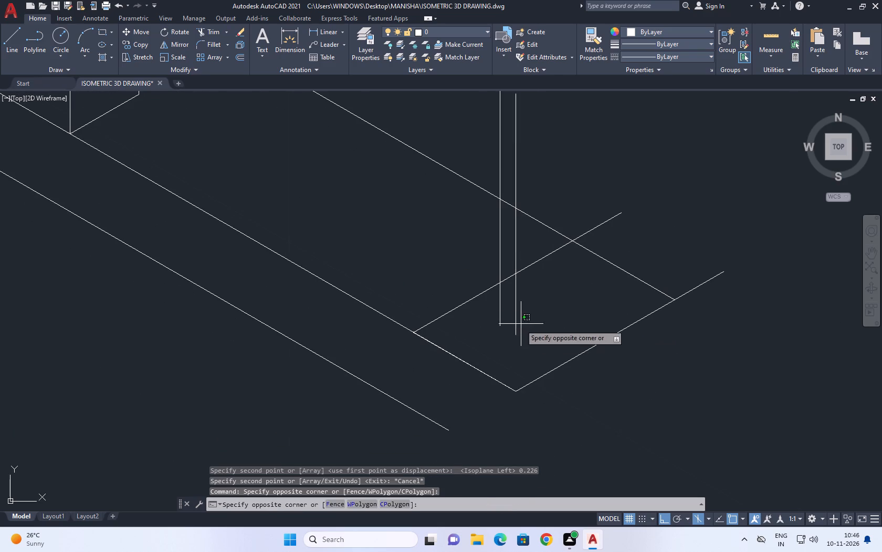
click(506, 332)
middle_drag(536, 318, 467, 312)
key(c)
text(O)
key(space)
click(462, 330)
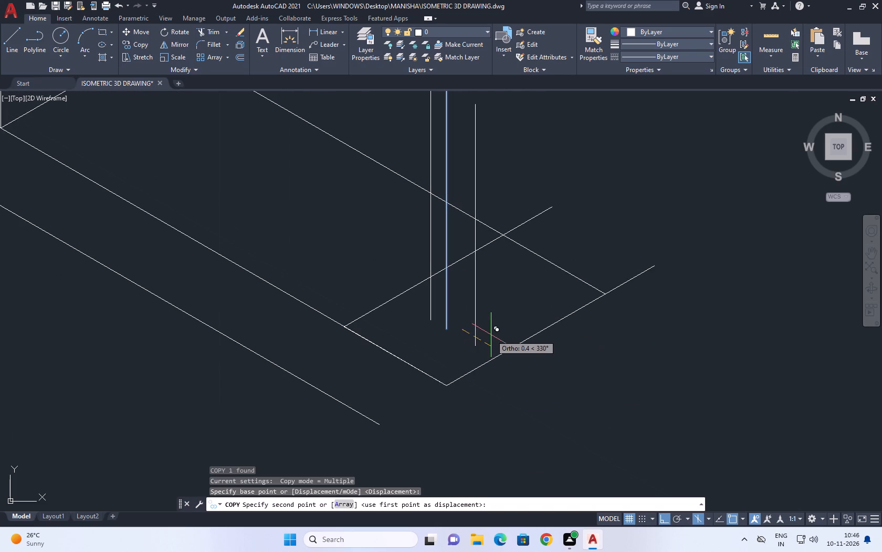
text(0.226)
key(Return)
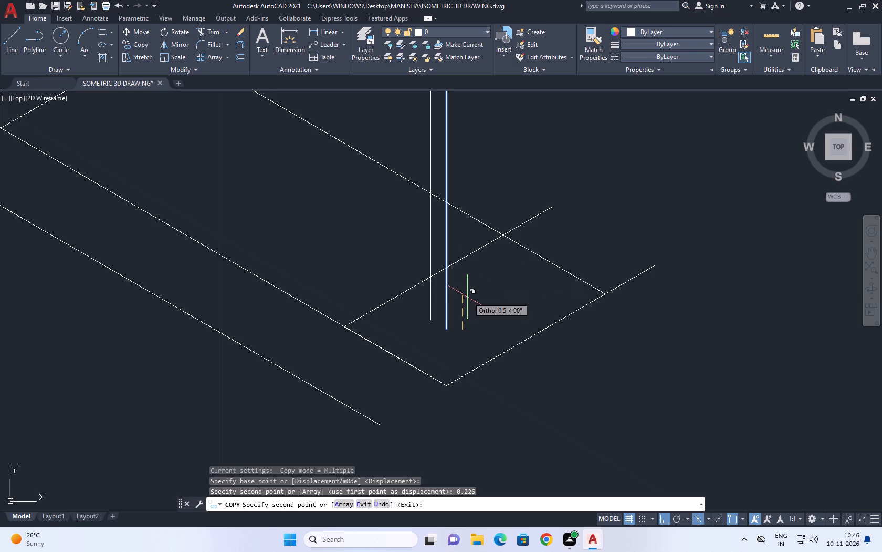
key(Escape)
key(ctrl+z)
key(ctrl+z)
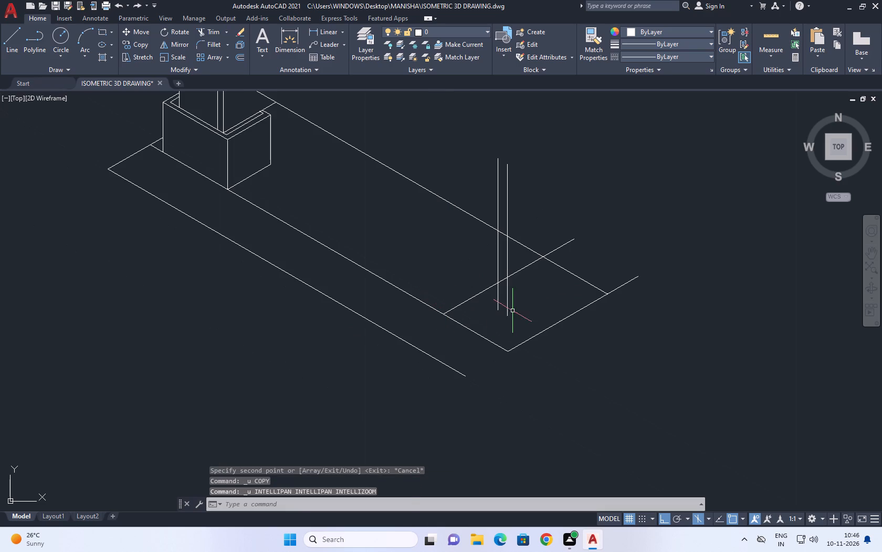
Copy the second vertical line 0.226 along the 330° axis to make a third parallel vertical.
click(512, 311)
click(504, 300)
scroll(531, 299, down, 1)
middle_drag(526, 301, 465, 325)
key(c)
key(o)
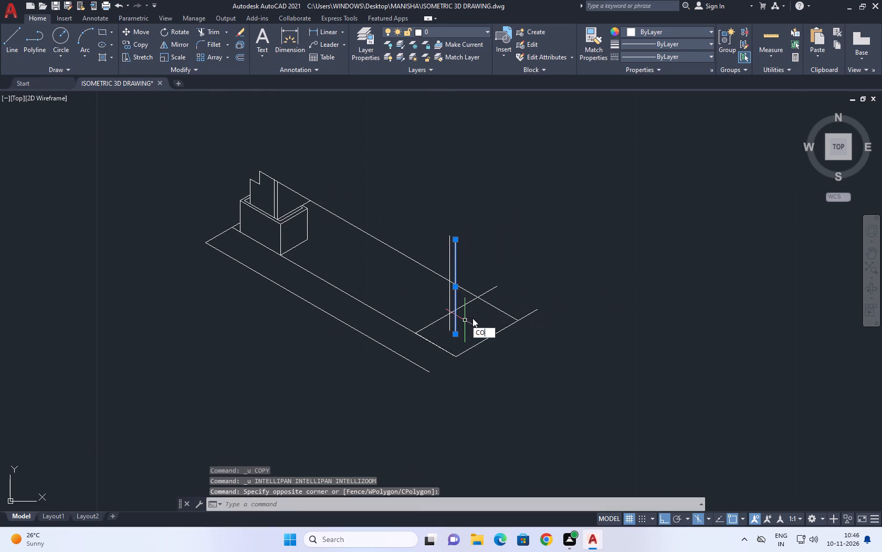
key(space)
click(465, 323)
text(0.226)
key(Return)
key(Escape)
Trim the inner 30° cross line and the upper long line between the three vertical lines.
middle_drag(478, 289, 519, 282)
scroll(519, 282, up, 1)
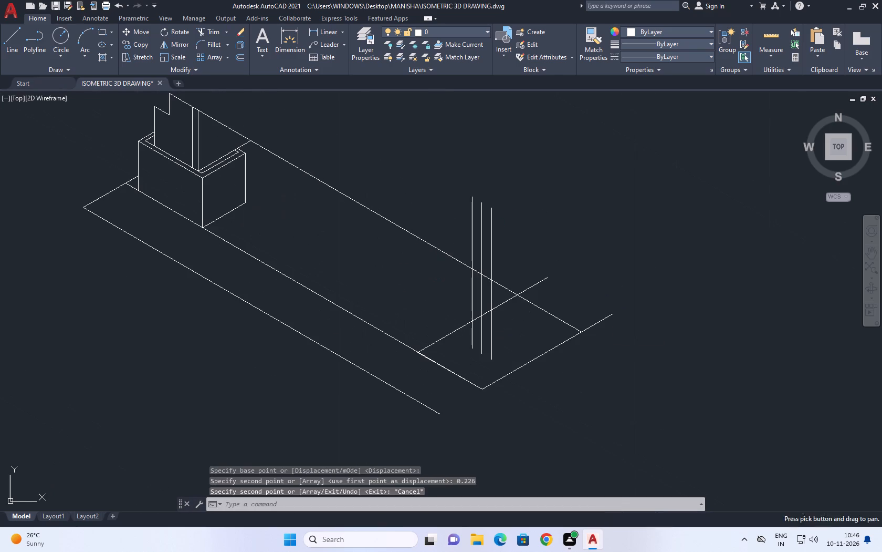
text(TR)
key(space)
scroll(510, 301, up, 3)
drag(415, 342, 419, 349)
click(420, 367)
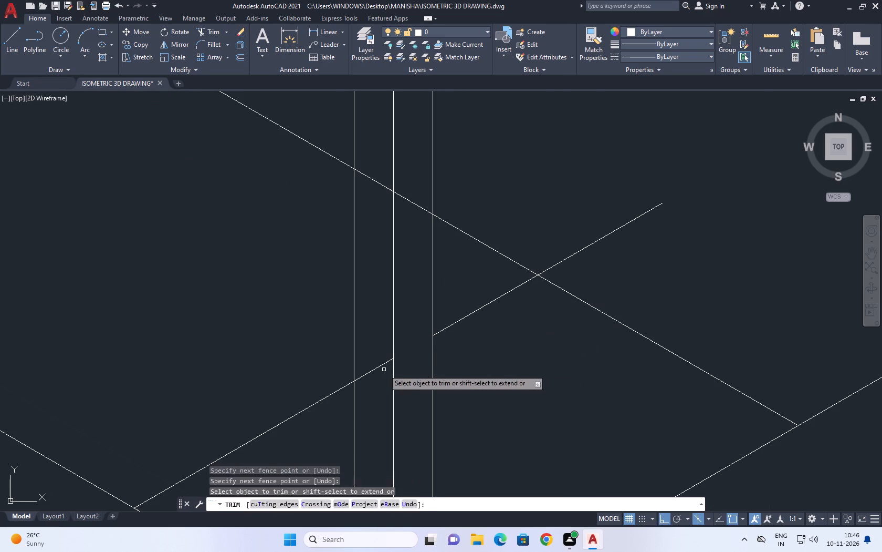
click(384, 370)
click(373, 352)
click(405, 200)
click(373, 185)
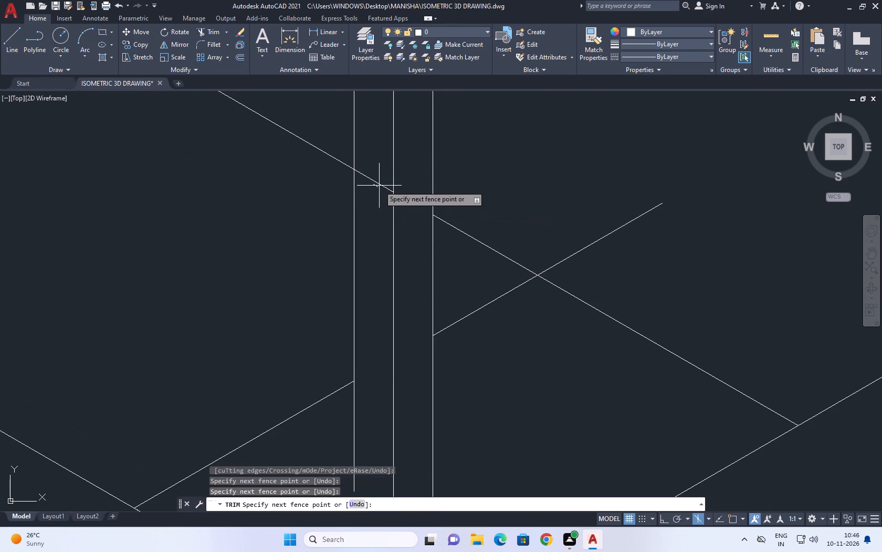
click(381, 170)
scroll(528, 289, down, 3)
key(Escape)
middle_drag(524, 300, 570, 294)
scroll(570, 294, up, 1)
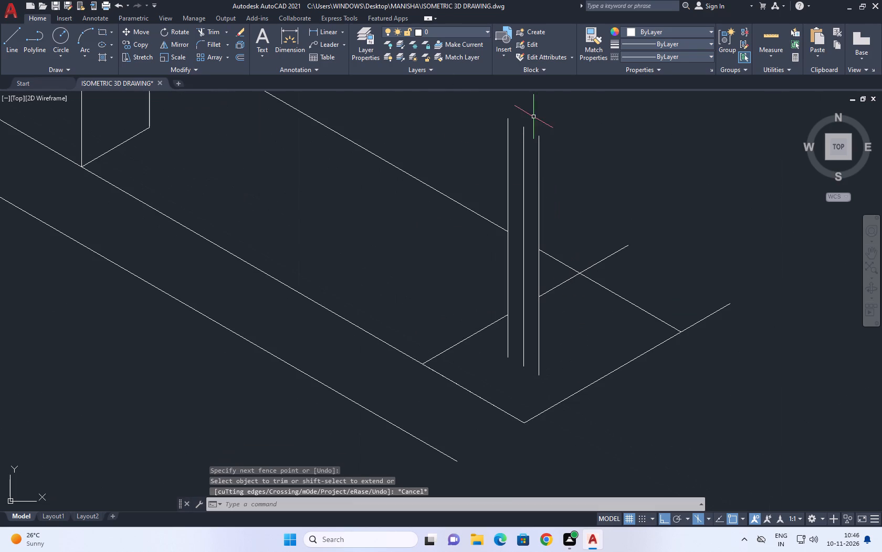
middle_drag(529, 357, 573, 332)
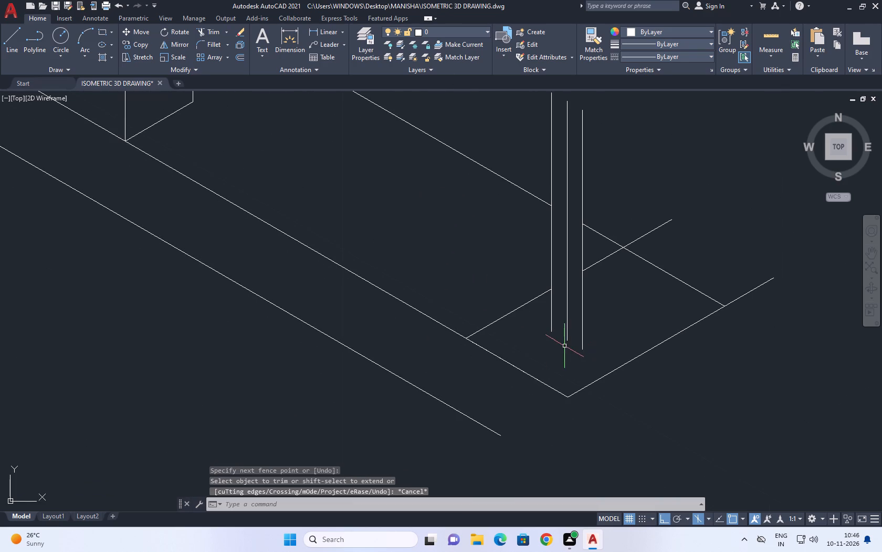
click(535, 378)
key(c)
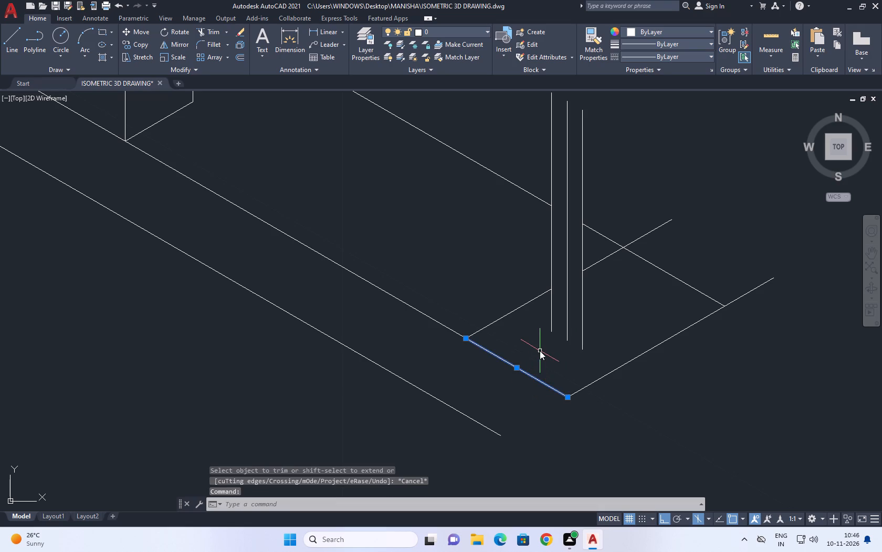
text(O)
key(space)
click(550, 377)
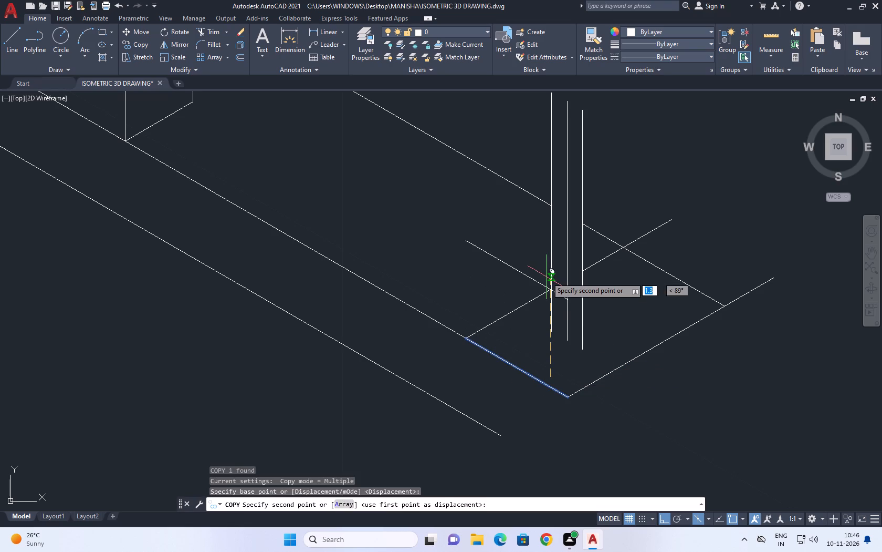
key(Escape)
Draw a long 330° line from the block's lower rear corner to a point beyond the far 30° cross line.
middle_drag(515, 255, 530, 274)
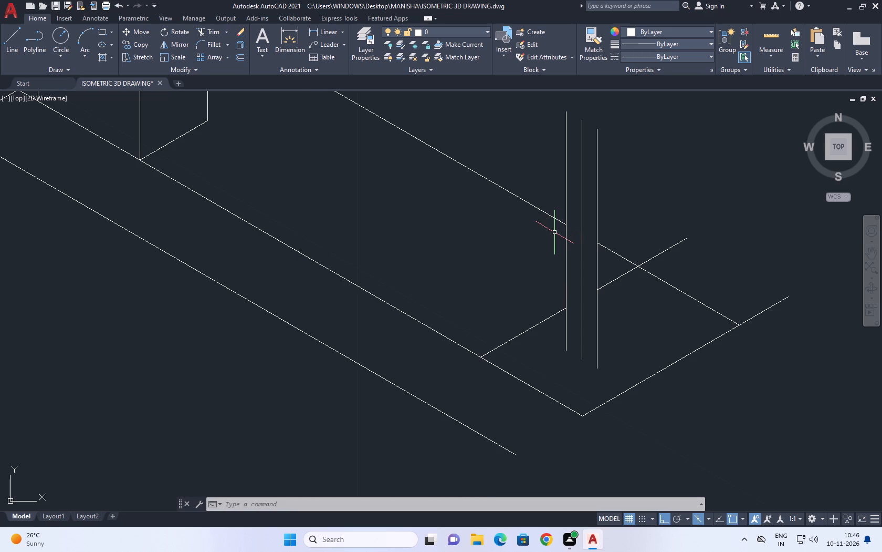
scroll(583, 264, down, 3)
key(l)
key(space)
scroll(478, 226, up, 3)
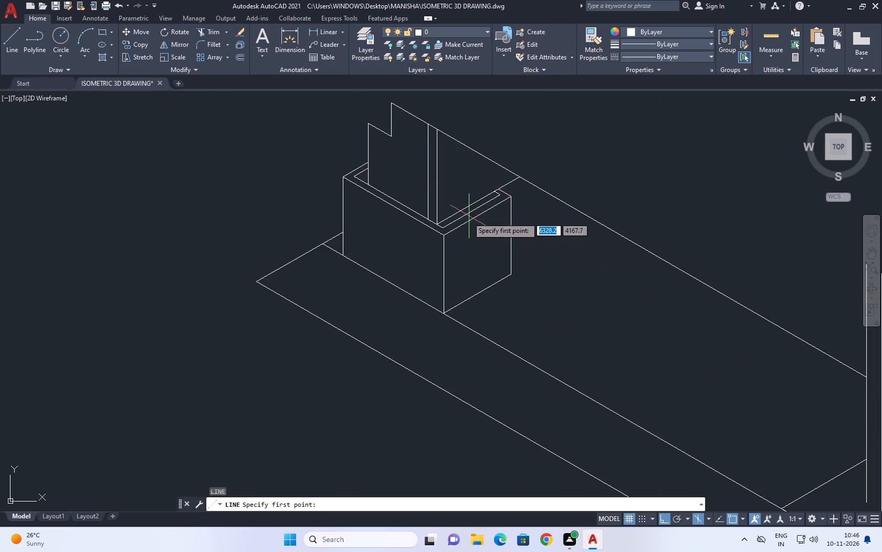
scroll(464, 223, up, 1)
click(433, 241)
scroll(446, 233, down, 4)
scroll(711, 370, up, 1)
click(712, 371)
key(Escape)
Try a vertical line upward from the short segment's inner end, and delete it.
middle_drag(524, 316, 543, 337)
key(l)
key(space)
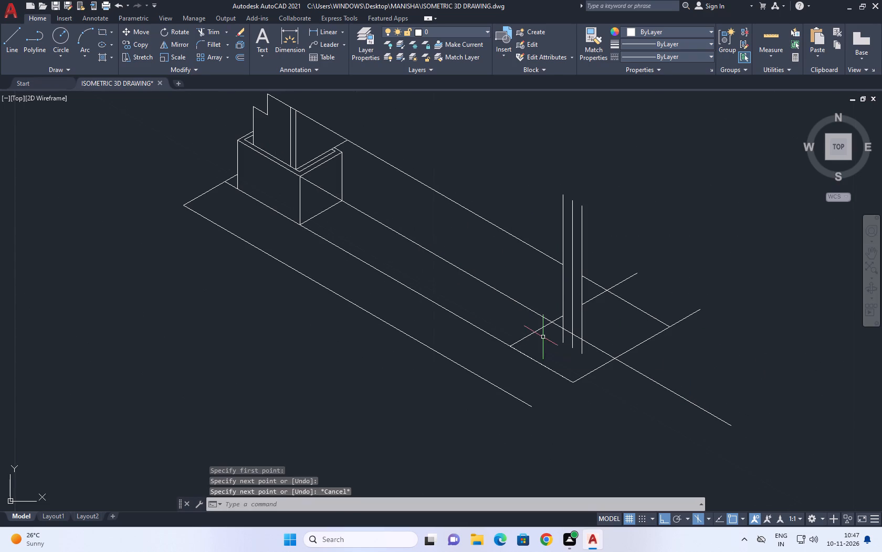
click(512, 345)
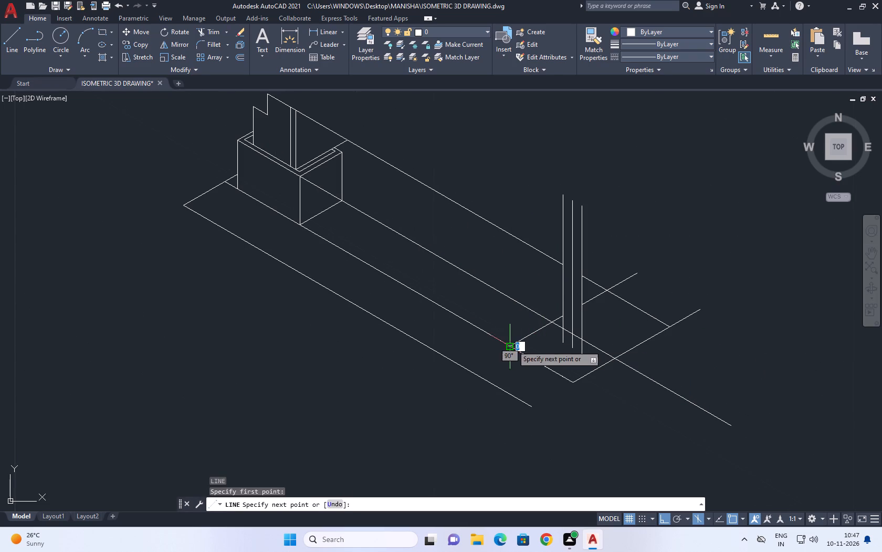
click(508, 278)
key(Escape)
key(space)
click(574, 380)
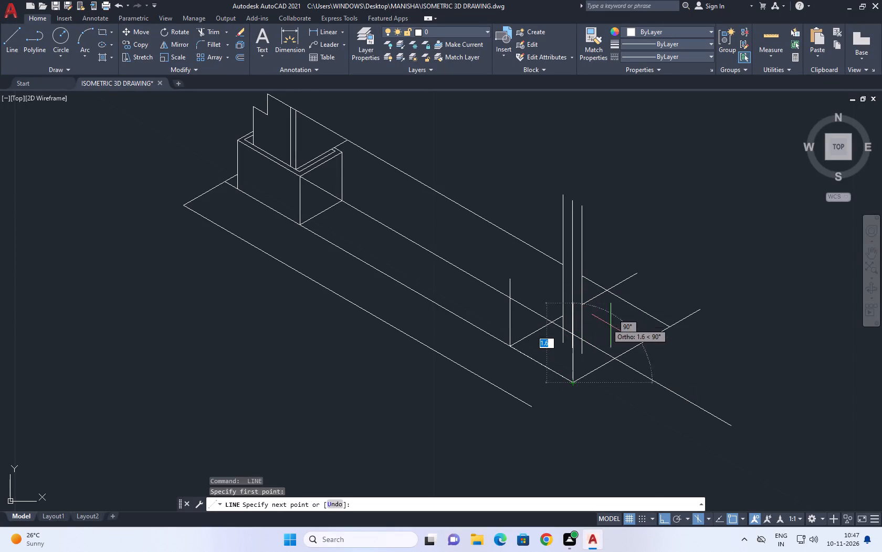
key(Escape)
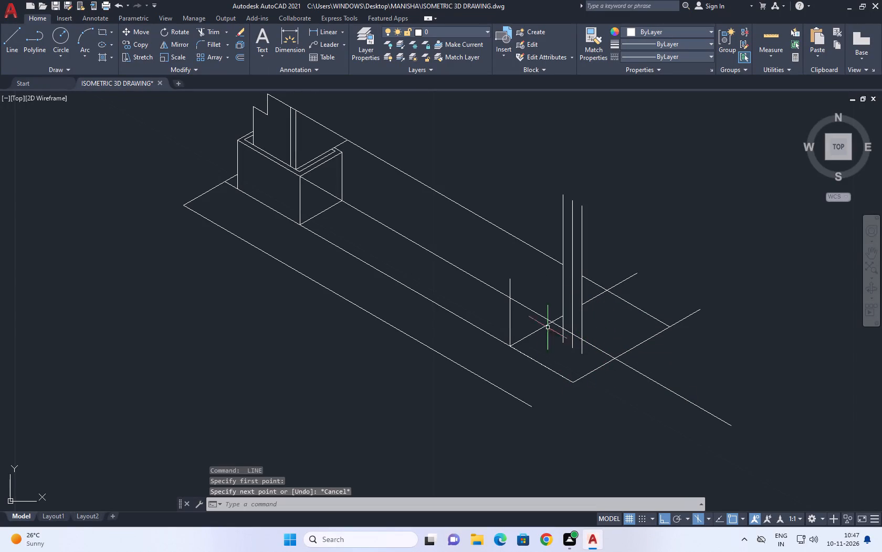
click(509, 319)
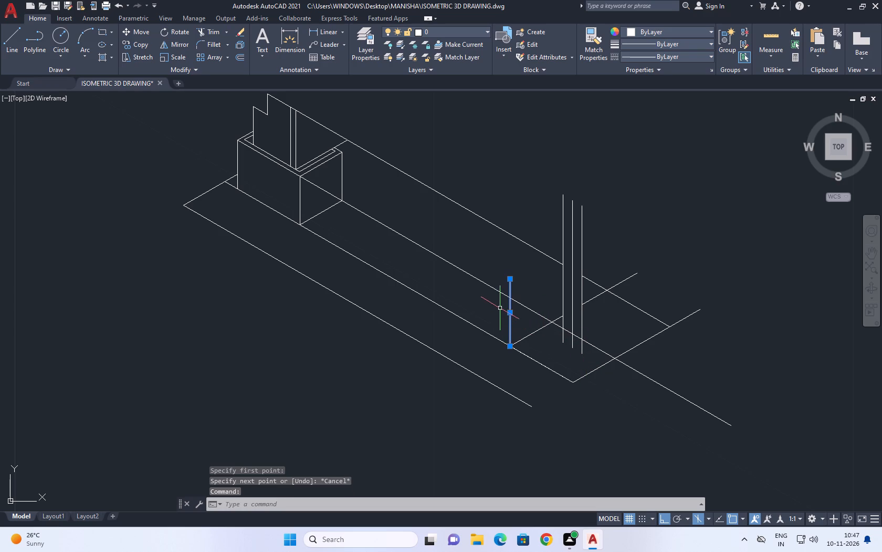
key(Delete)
Draw a vertical line upward from the short segment's inner end to slightly above the new long line.
key(l)
key(space)
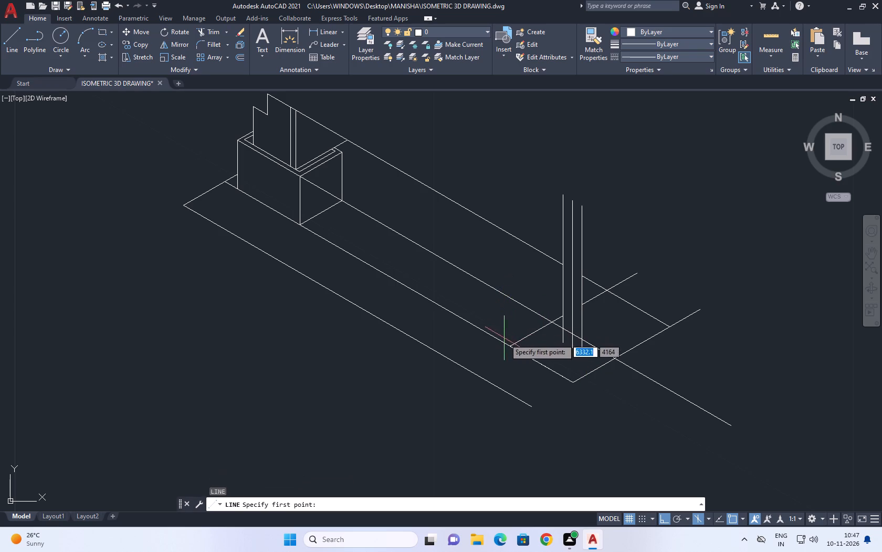
drag(511, 349, 511, 342)
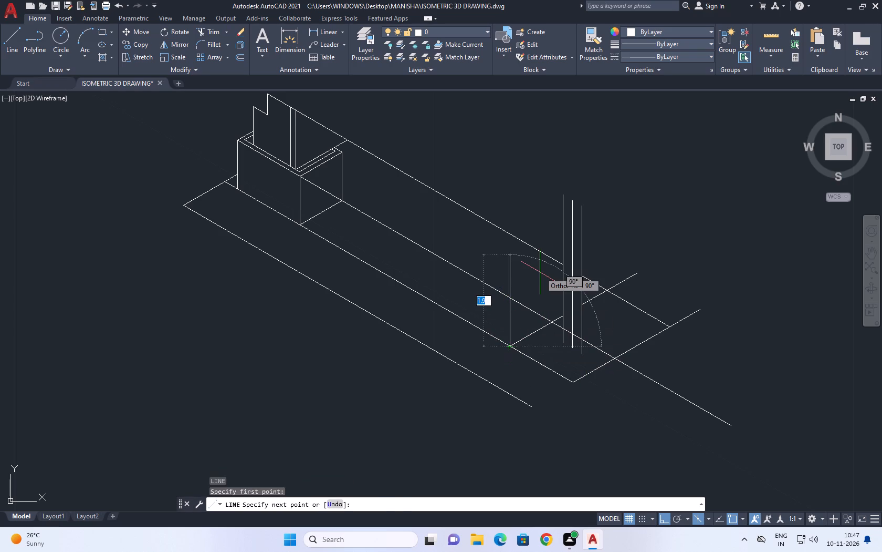
key(F5)
key(F5)
click(512, 265)
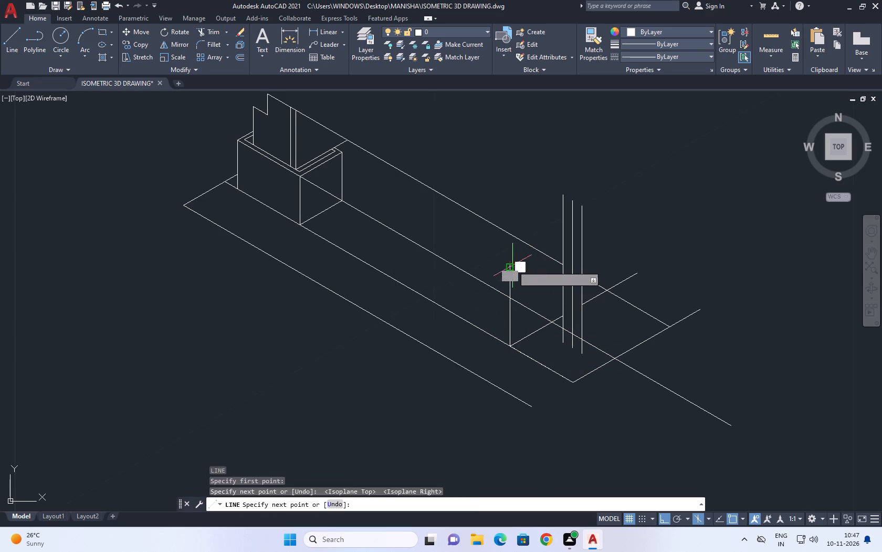
key(Escape)
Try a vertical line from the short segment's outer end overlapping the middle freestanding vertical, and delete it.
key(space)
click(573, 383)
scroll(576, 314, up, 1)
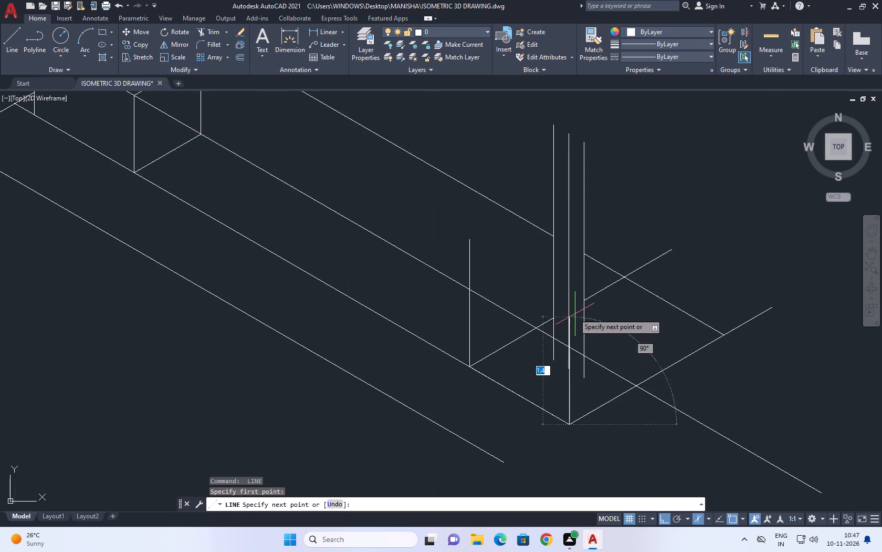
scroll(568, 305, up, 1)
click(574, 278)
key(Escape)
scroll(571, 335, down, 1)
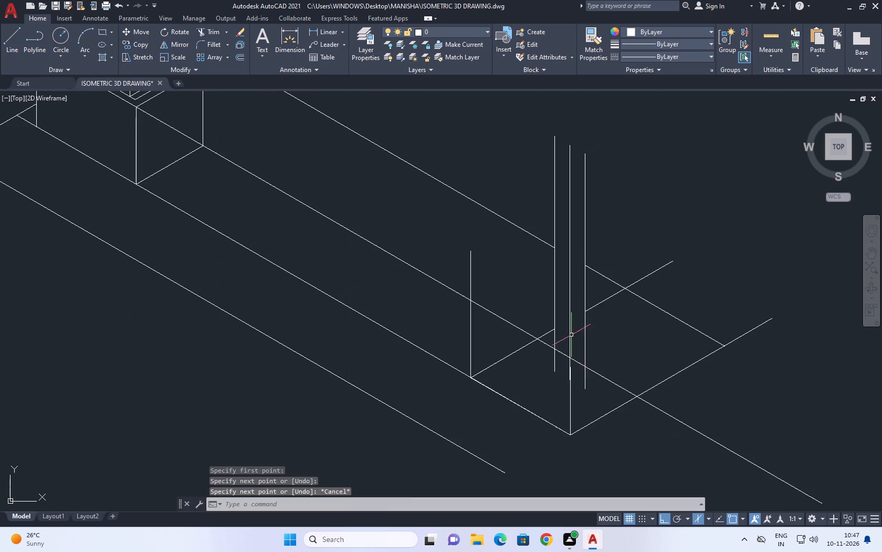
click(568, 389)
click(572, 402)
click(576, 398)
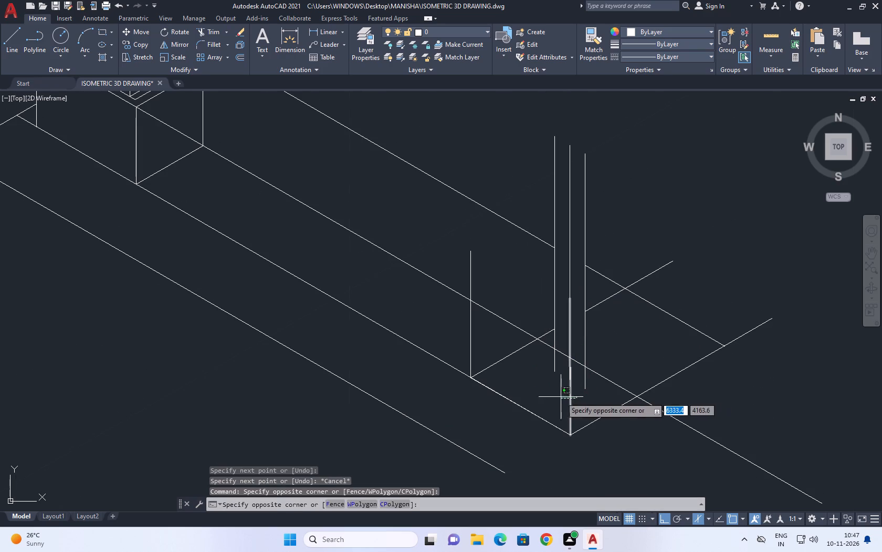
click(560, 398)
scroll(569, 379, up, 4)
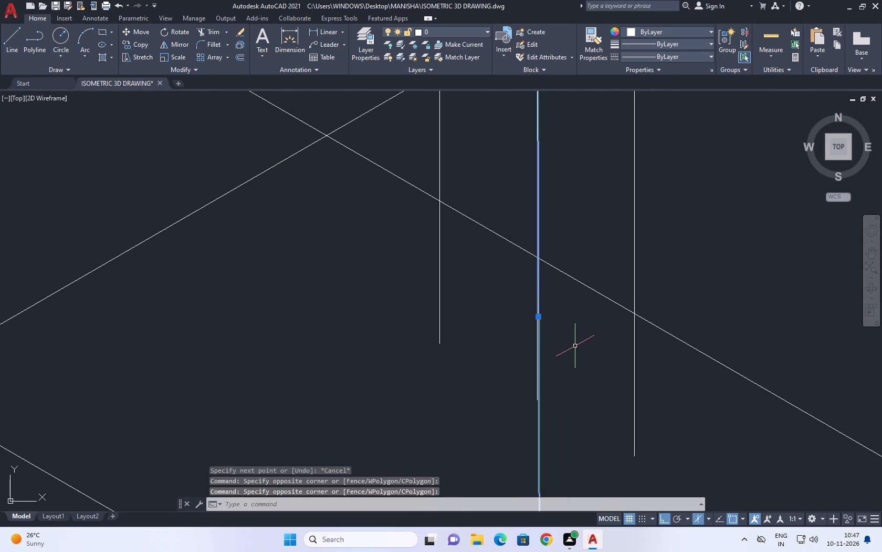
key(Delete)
Draw a short vertical line upward from the short segment's outer end, stopping just below the middle freestanding vertical.
scroll(573, 346, down, 3)
middle_drag(581, 328, 571, 321)
key(l)
key(space)
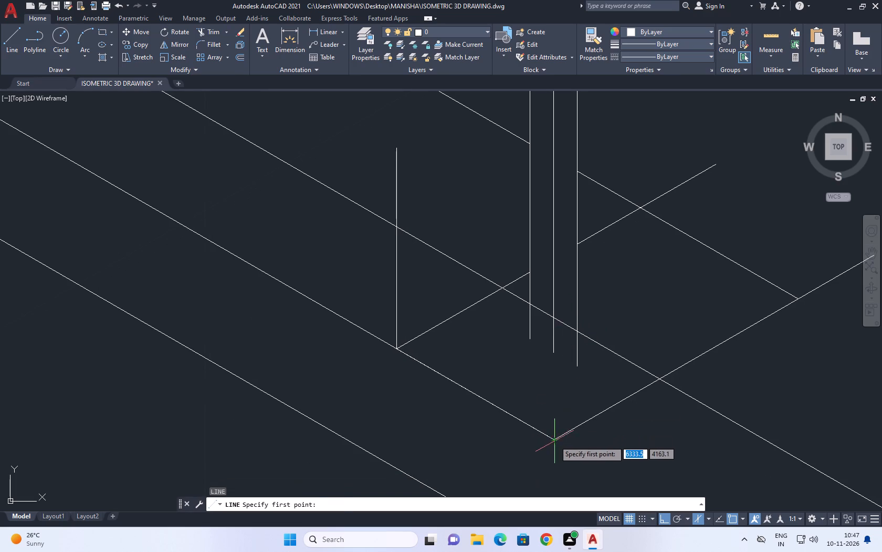
click(554, 441)
click(557, 370)
key(Escape)
scroll(584, 359, down, 2)
middle_drag(605, 347, 573, 372)
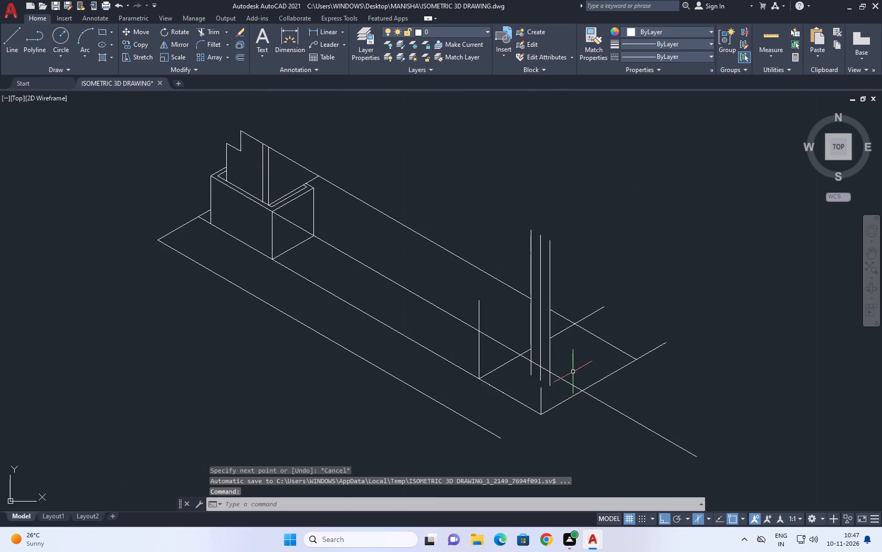
Trim the lower ends of the three freestanding uprights back to the long line they cross.
text(TR)
key(space)
scroll(538, 383, up, 2)
click(590, 379)
click(511, 345)
scroll(583, 350, down, 3)
key(Escape)
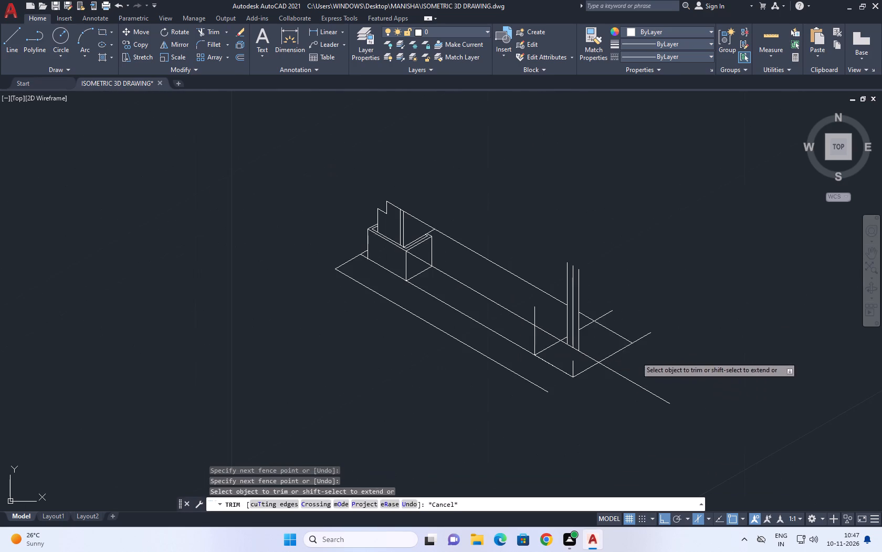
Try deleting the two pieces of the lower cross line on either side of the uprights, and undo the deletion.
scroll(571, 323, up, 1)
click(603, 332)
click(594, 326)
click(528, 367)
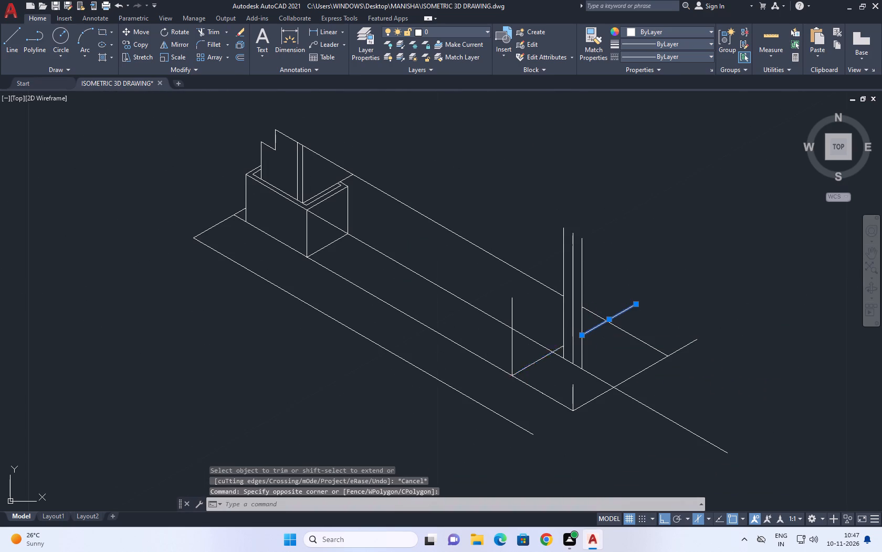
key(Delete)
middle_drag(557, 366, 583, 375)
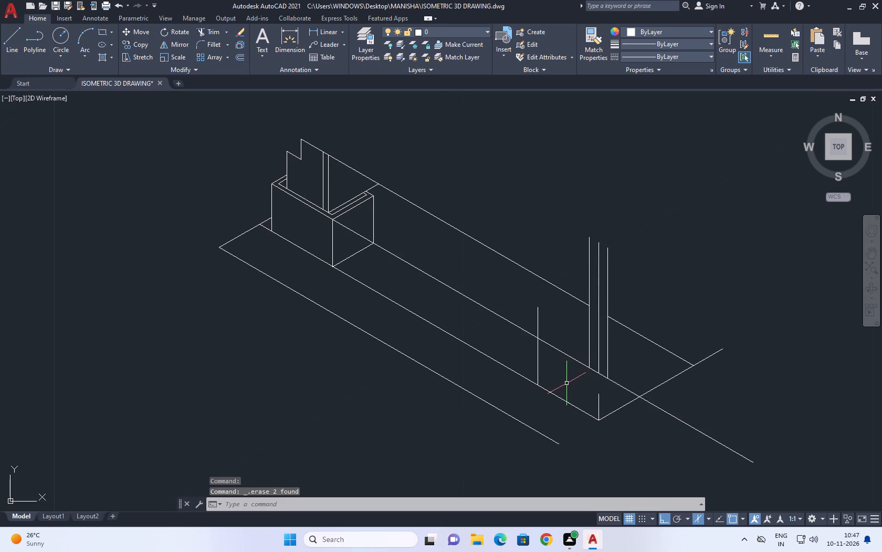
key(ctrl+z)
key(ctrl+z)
Draw a 30° line about 2.8 long from where the inner short vertical meets the long line, passing the uprights.
middle_drag(476, 362, 500, 397)
text(L)
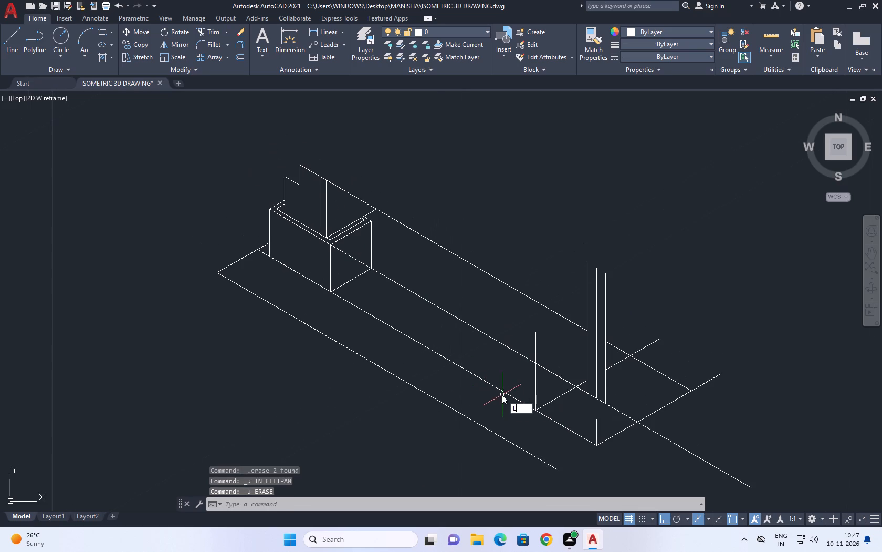
key(space)
drag(537, 363, 548, 361)
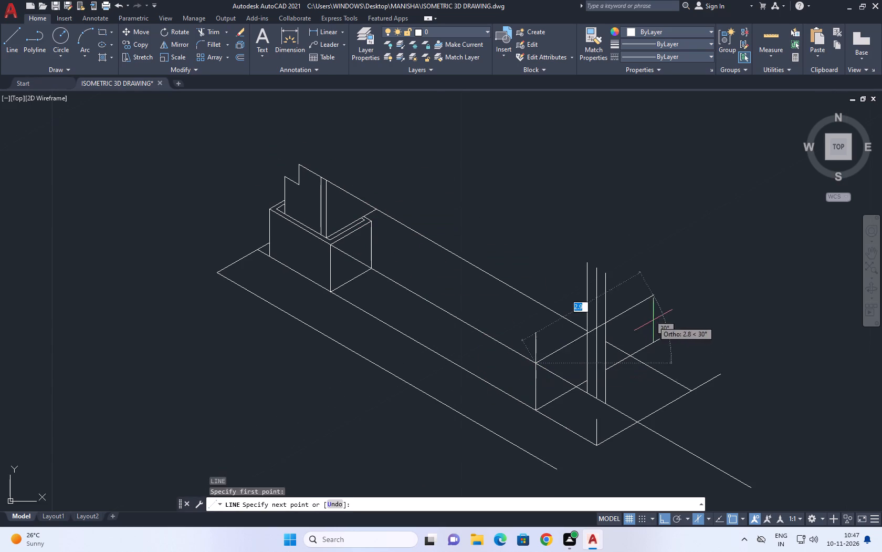
click(654, 315)
key(Escape)
key(space)
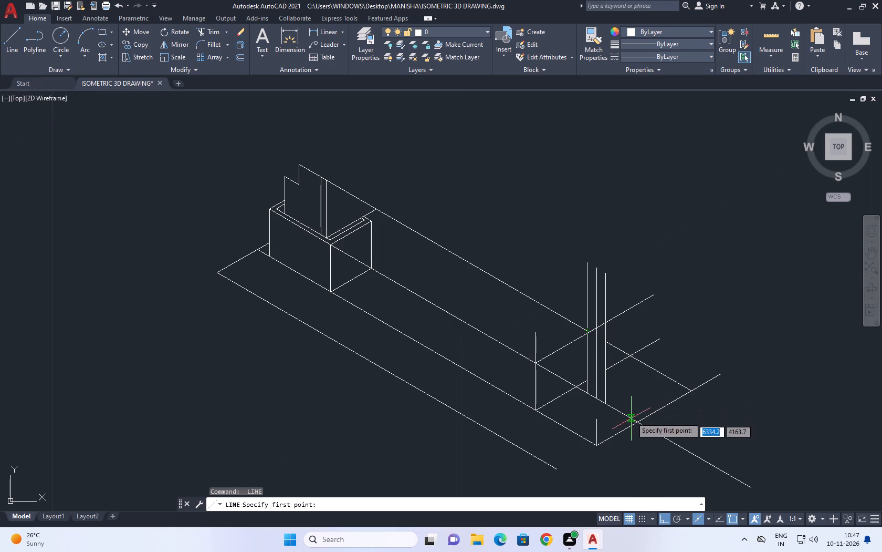
key(Escape)
Extend the short vertical at the far bottom corner up to the long line.
text(EX)
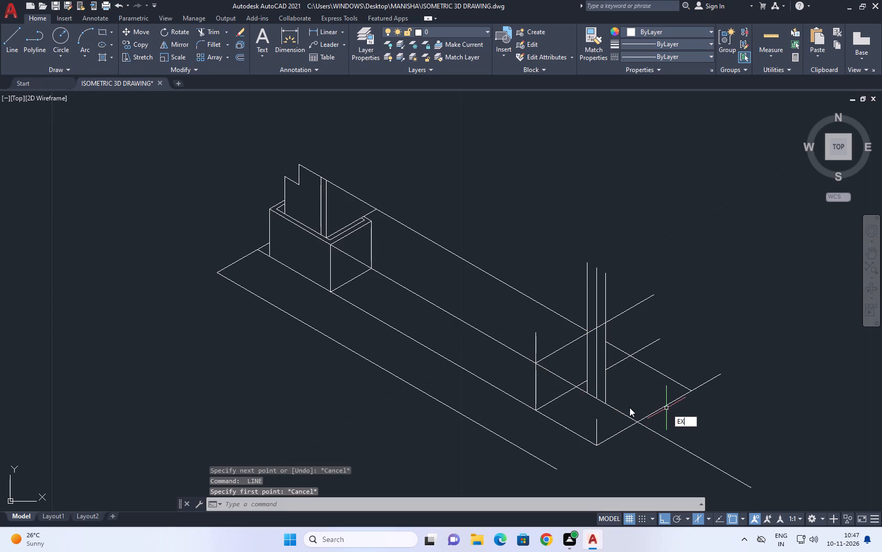
key(space)
click(596, 424)
key(Escape)
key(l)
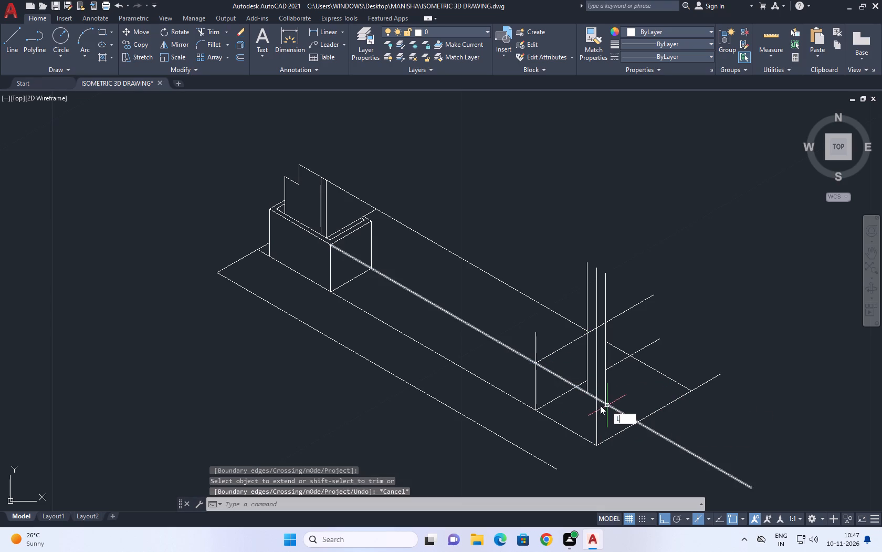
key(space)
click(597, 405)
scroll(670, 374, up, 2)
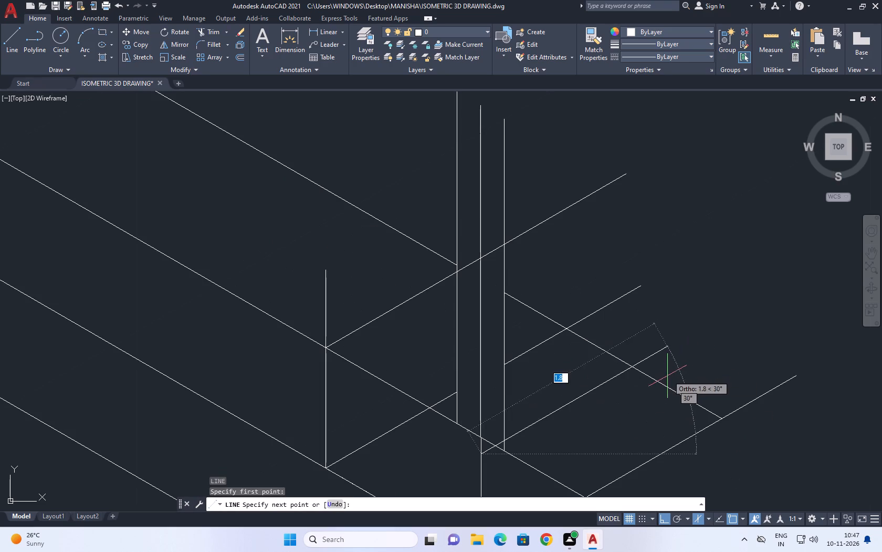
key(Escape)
Draw a 30° line from the top of the far corner vertical, across and past the back long line.
key(space)
click(481, 438)
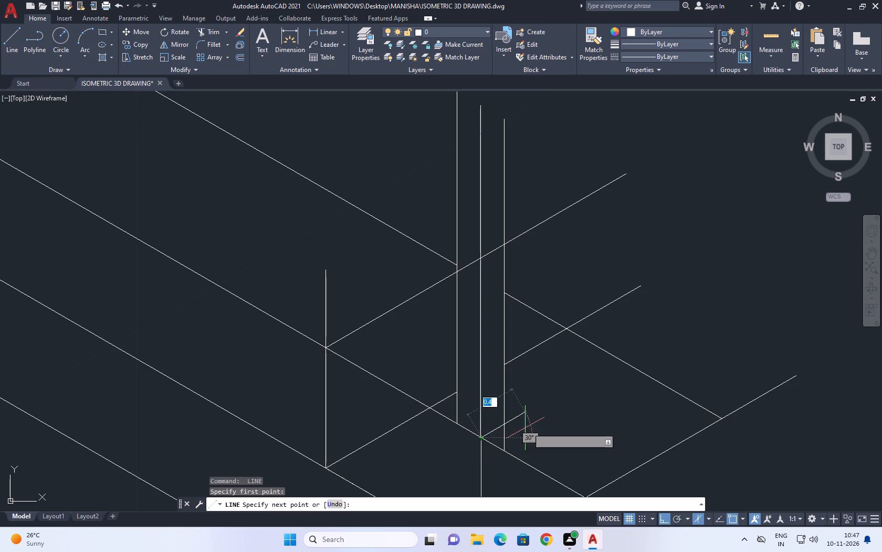
click(681, 359)
key(Escape)
Trim the overhanging cross lines and bottom edge at the far end, and cut the front long line back to the outermost upright.
scroll(564, 303, down, 2)
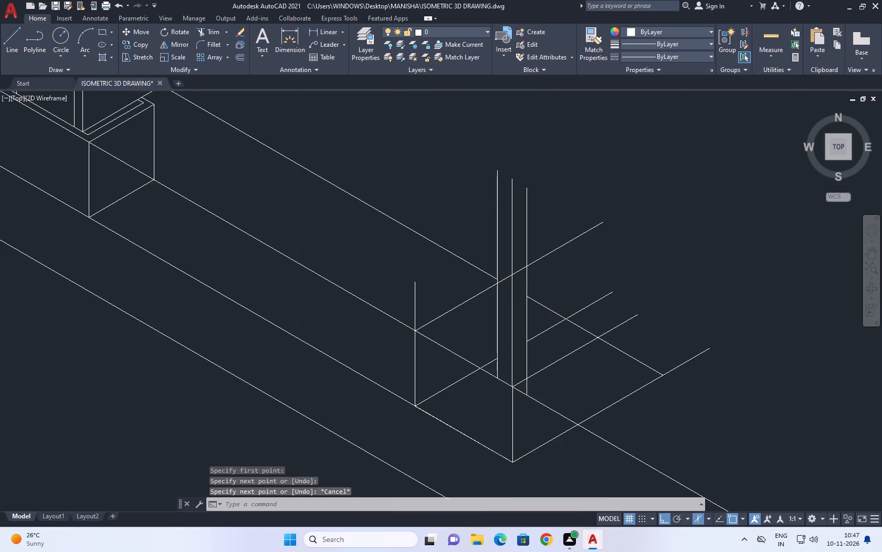
key(t)
key(r)
key(space)
click(556, 254)
click(661, 352)
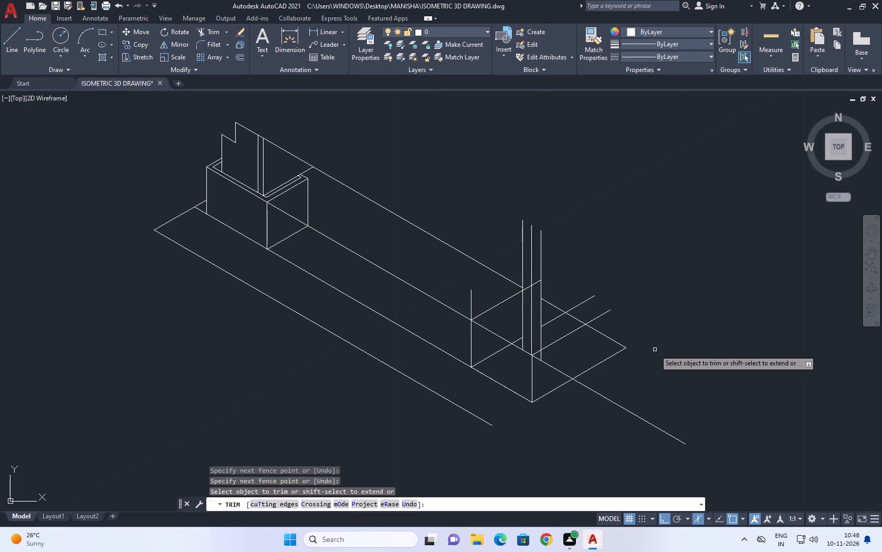
click(620, 334)
click(574, 294)
click(635, 384)
click(587, 431)
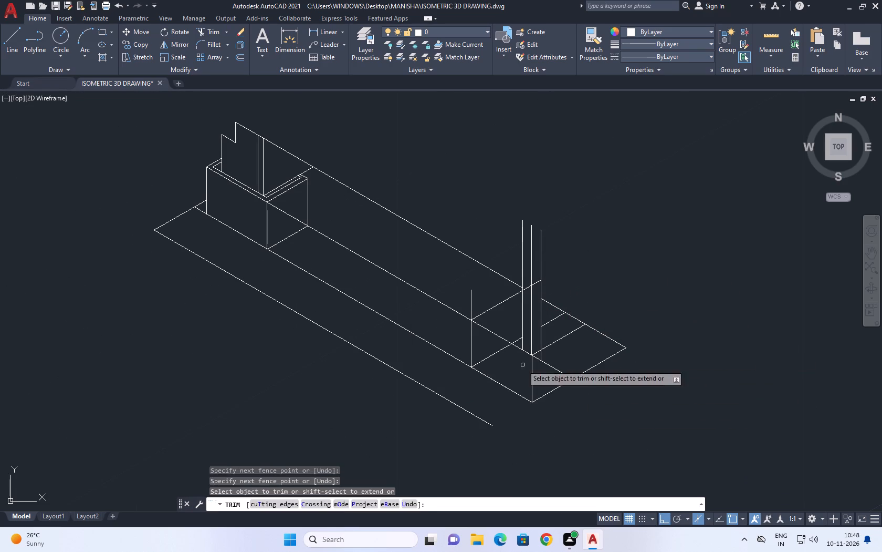
click(555, 371)
key(Escape)
Move the three uprights a short way along the front long line, away from the far corner, using the left isoplane.
scroll(537, 355, up, 2)
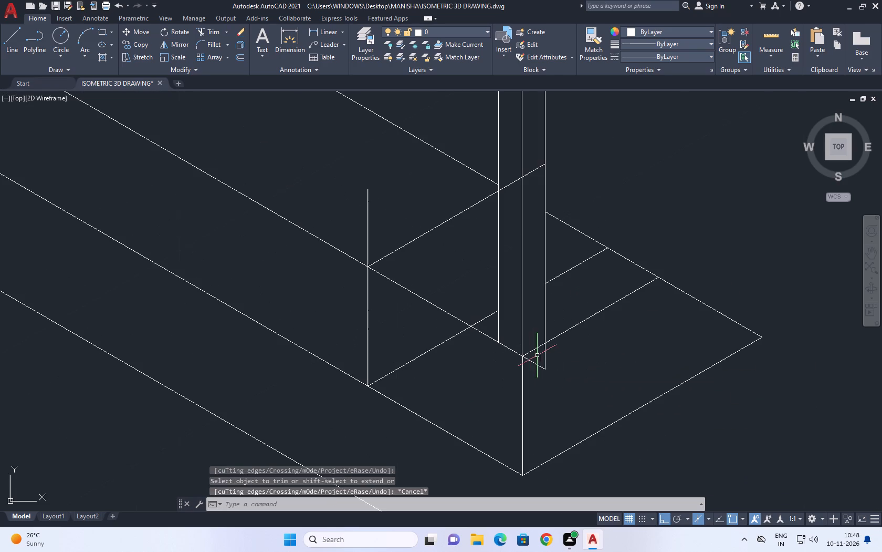
click(553, 317)
click(522, 309)
click(500, 271)
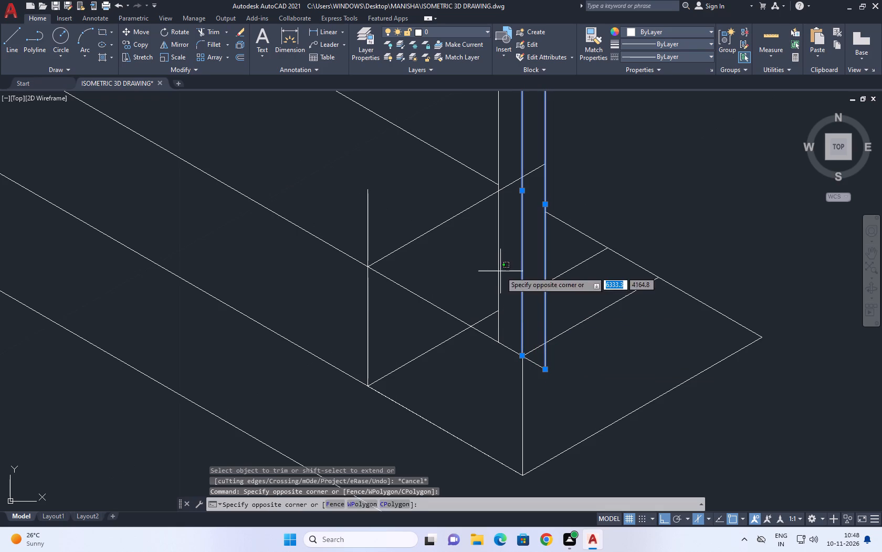
click(491, 267)
middle_drag(570, 306, 589, 339)
key(m)
key(space)
scroll(569, 401, up, 1)
click(559, 403)
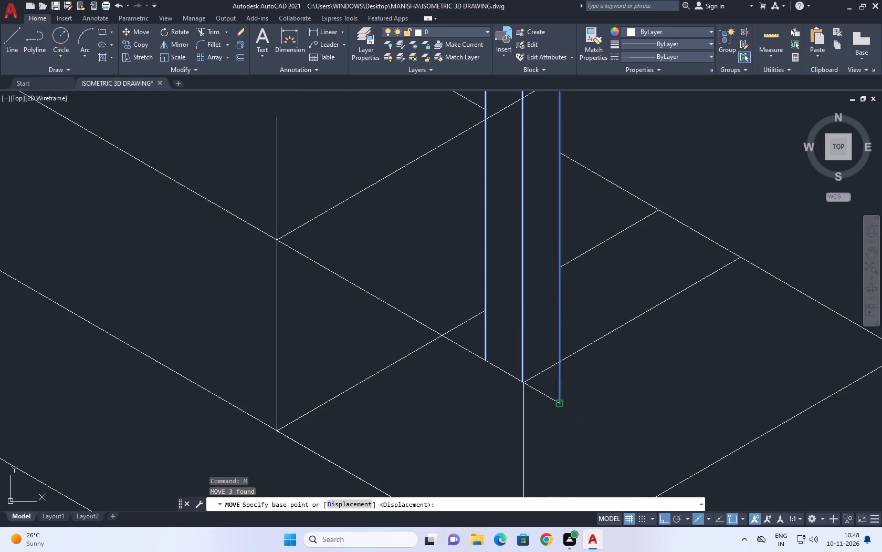
key(F5)
click(499, 345)
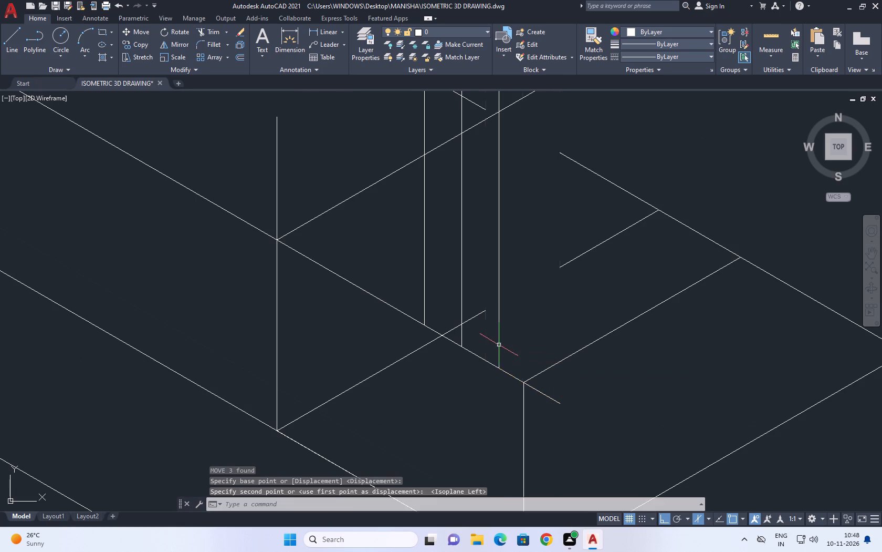
Shorten the lower cross line so its inner end stops at the front long line.
scroll(520, 346, down, 1)
middle_drag(523, 325, 536, 351)
click(458, 381)
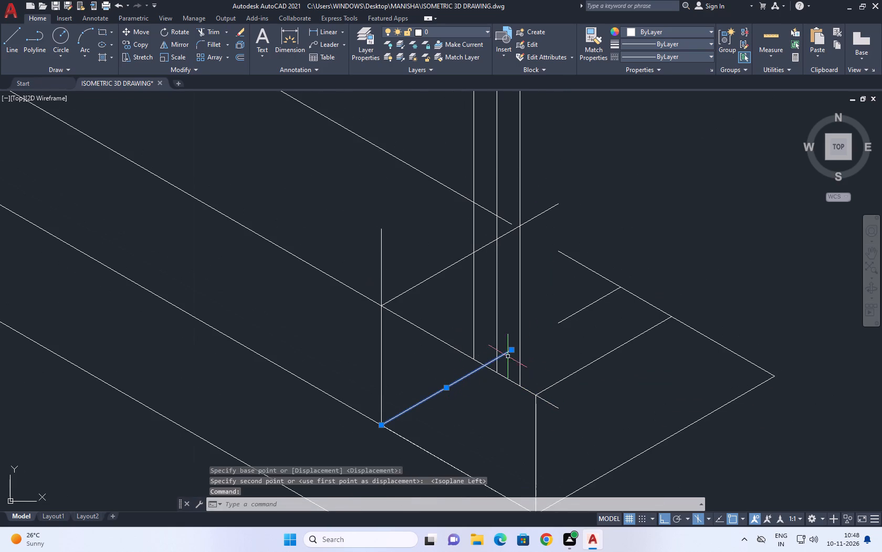
click(512, 350)
click(482, 364)
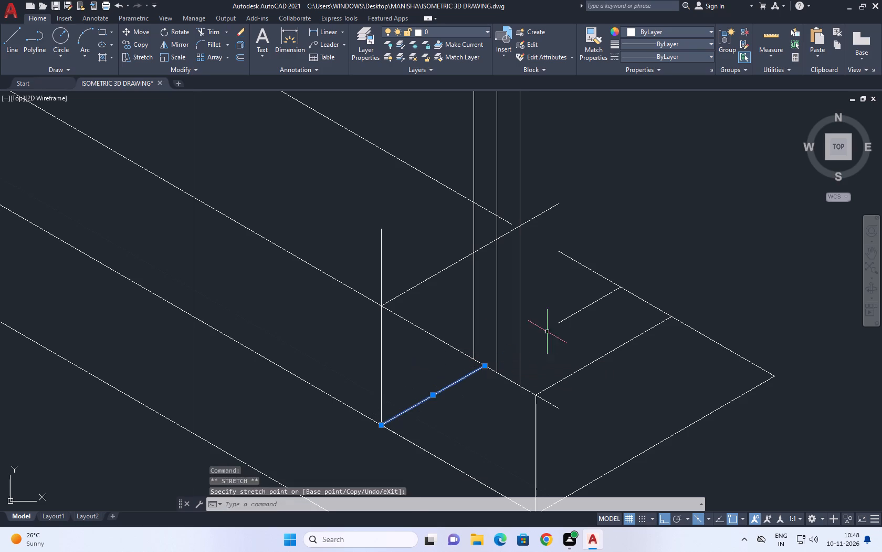
key(Escape)
click(582, 321)
click(560, 311)
key(Escape)
Trim the upper cross line between the uprights and the back long line's end beyond the first upright.
middle_drag(505, 228, 525, 285)
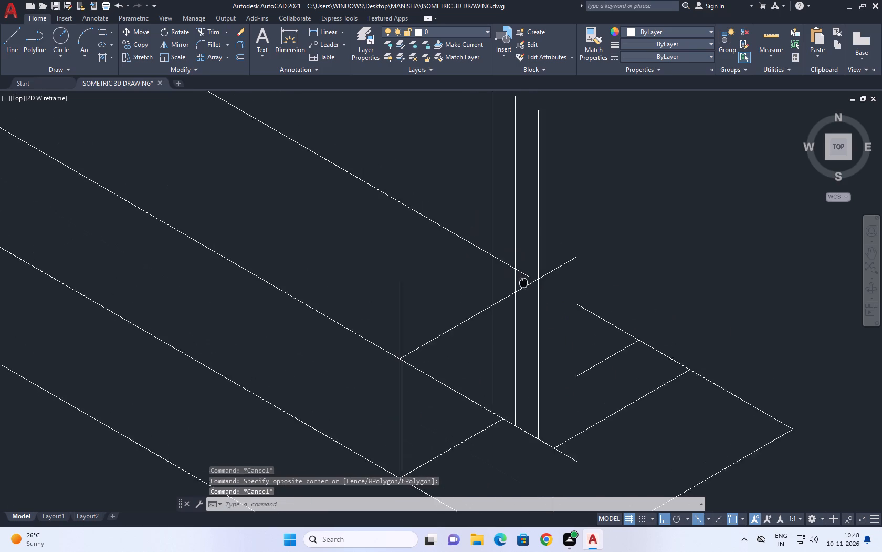
middle_drag(525, 285, 544, 304)
scroll(546, 305, down, 1)
key(r)
key(t)
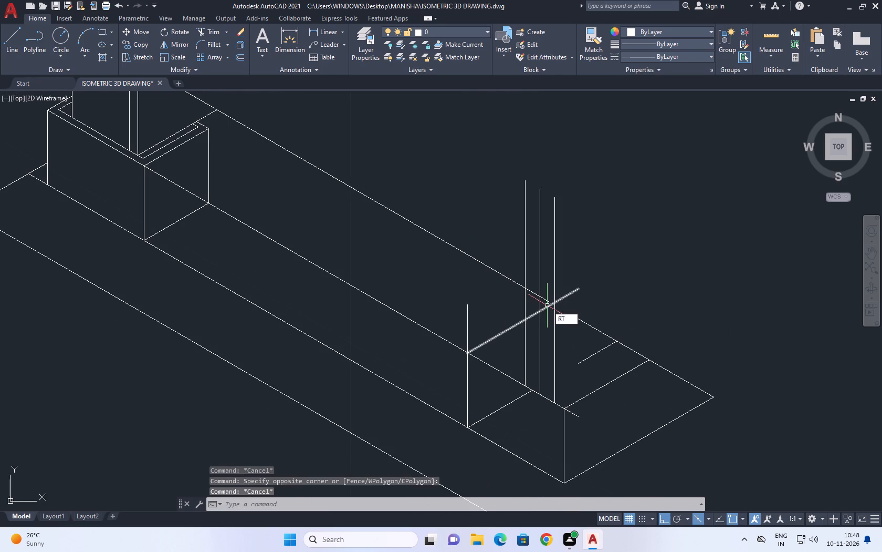
key(Escape)
text(TR)
key(space)
click(533, 315)
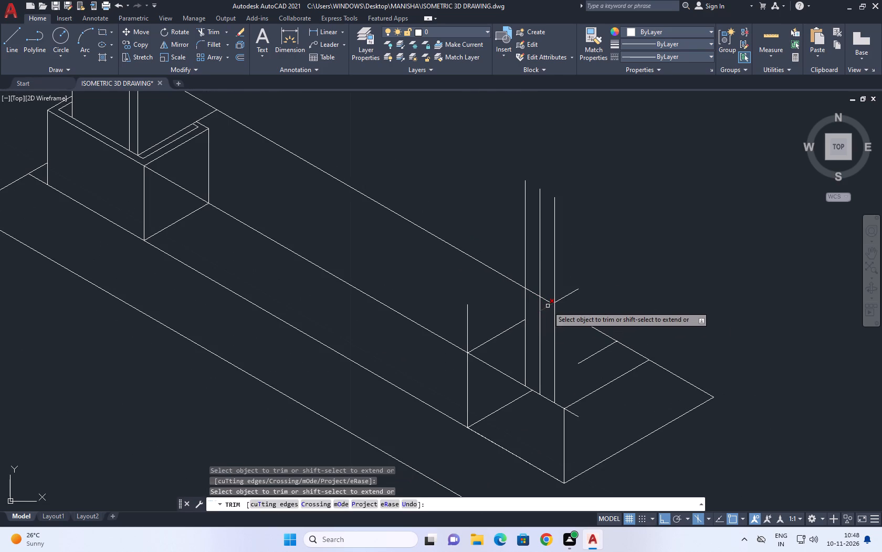
click(549, 306)
click(549, 299)
click(544, 313)
click(536, 295)
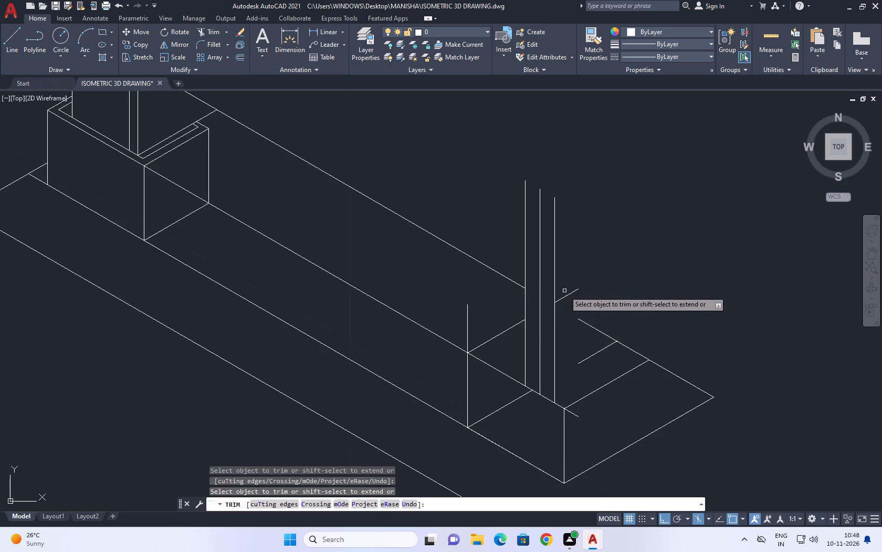
Remove the leftover stubs of the upper and lower cross lines beyond the uprights.
click(565, 292)
click(581, 304)
click(592, 362)
click(585, 344)
key(Escape)
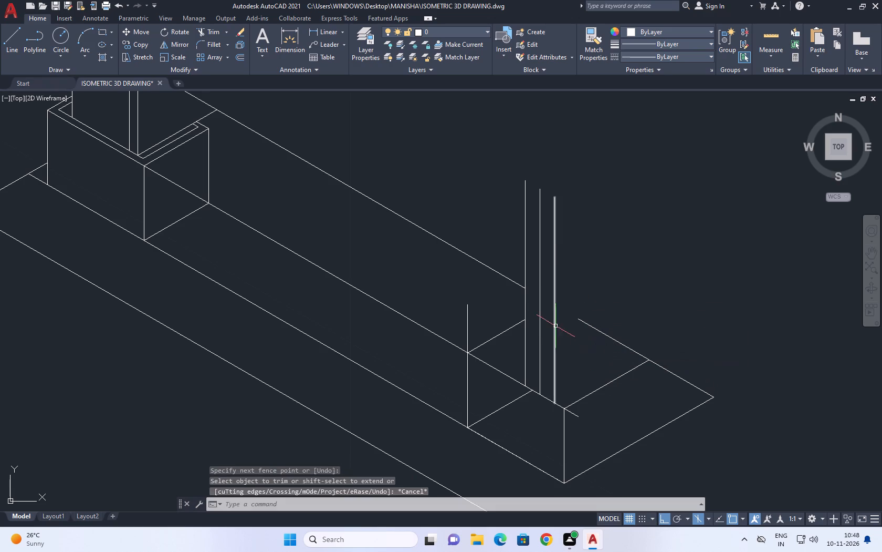
Extend the far piece of the back long line to the outermost upright.
scroll(554, 323, down, 1)
text(EX)
key(space)
drag(581, 320, 579, 326)
click(573, 334)
key(Escape)
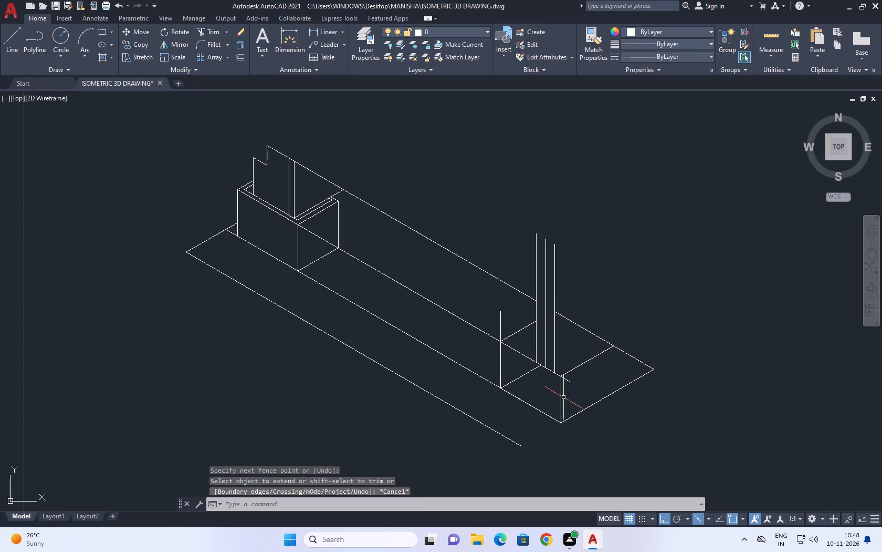
Trim the front long line's stub beyond the top of the far corner vertical.
scroll(562, 398, up, 2)
key(t)
text(R)
key(space)
scroll(566, 370, up, 1)
click(570, 353)
click(583, 339)
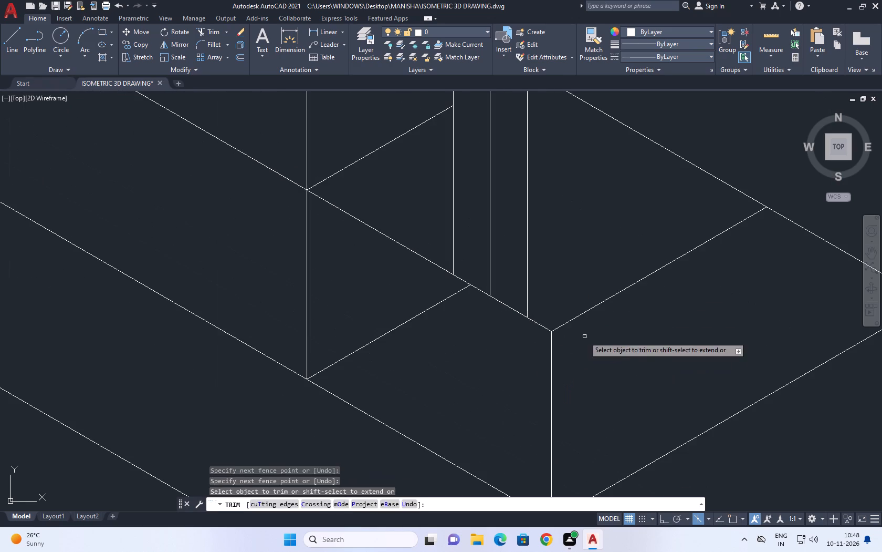
scroll(531, 347, down, 4)
key(Escape)
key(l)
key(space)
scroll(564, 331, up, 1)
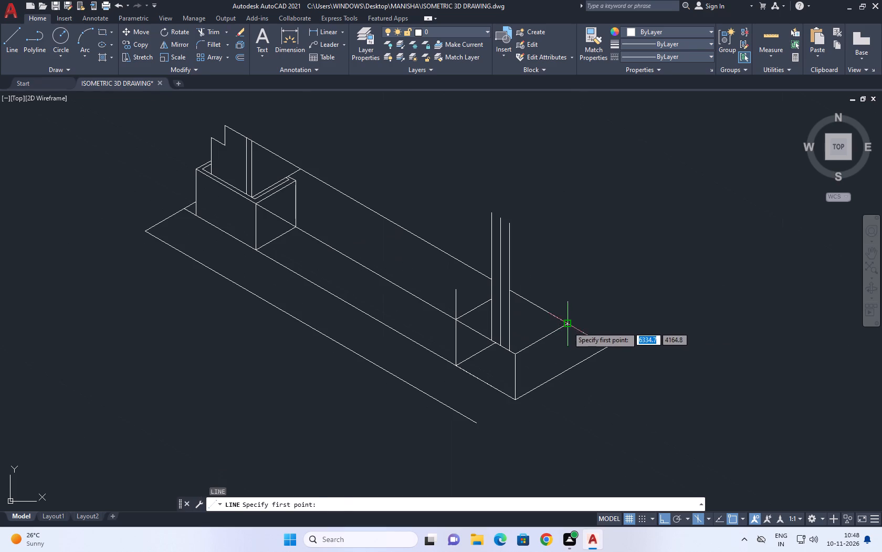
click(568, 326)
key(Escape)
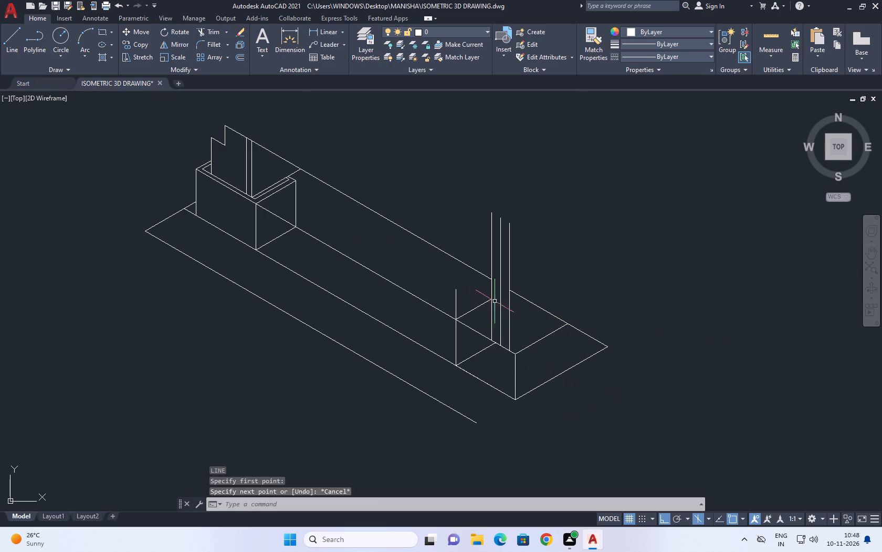
Draw a line parallel to the long edges from the upper cross line's inner end to just past the far cross line.
middle_click(514, 301)
text(L)
key(space)
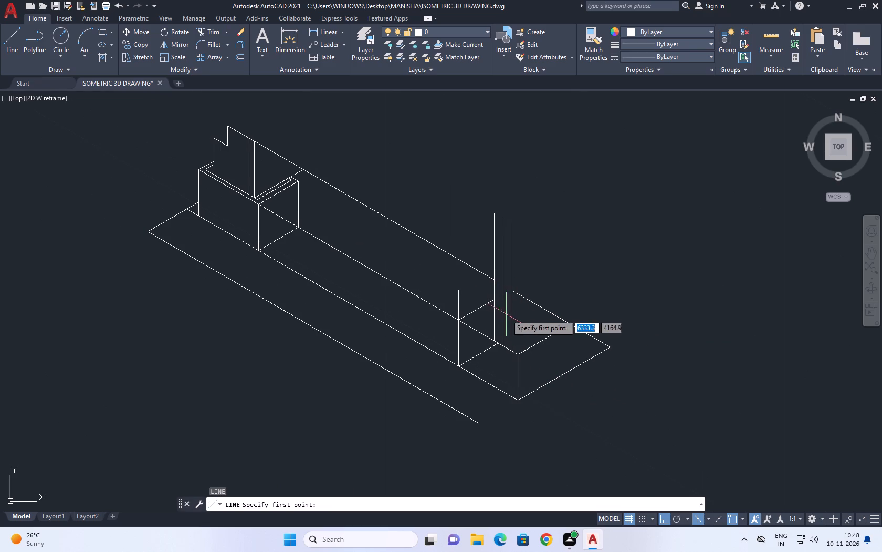
click(492, 301)
click(562, 347)
key(Escape)
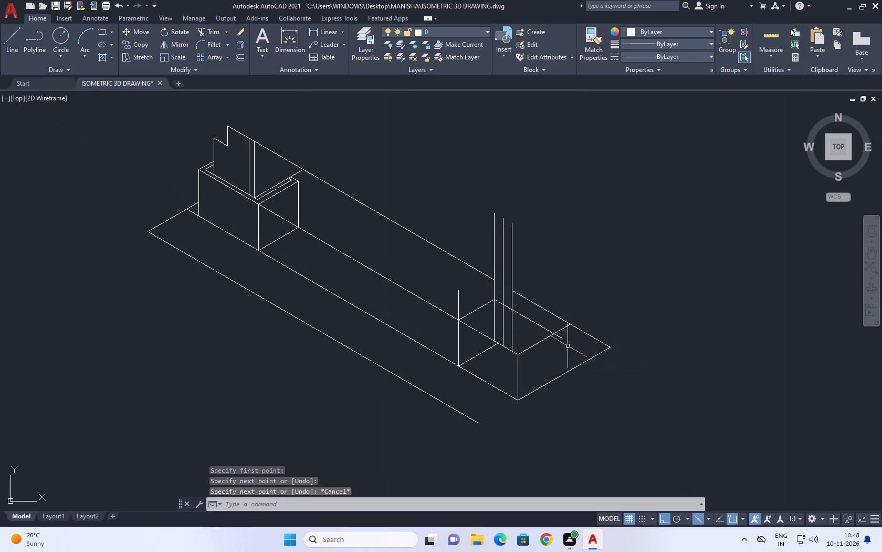
Trim the new parallel line's overhang back to the far cross line.
text(TR)
key(space)
scroll(564, 334, up, 2)
click(563, 334)
click(521, 360)
scroll(589, 332, down, 3)
key(Escape)
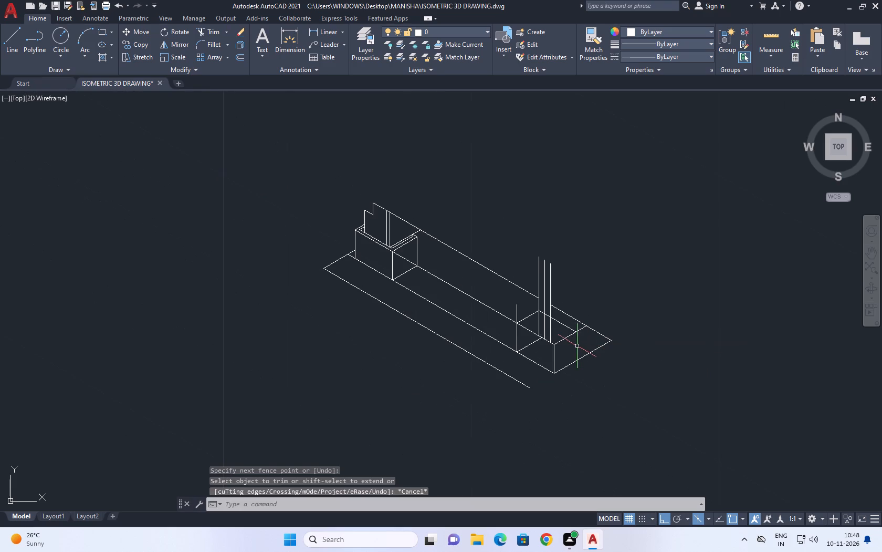
Draw a vertical line about 1.4 long downward from the new back top corner, past the bottom edge.
key(l)
key(space)
scroll(571, 343, up, 2)
click(585, 318)
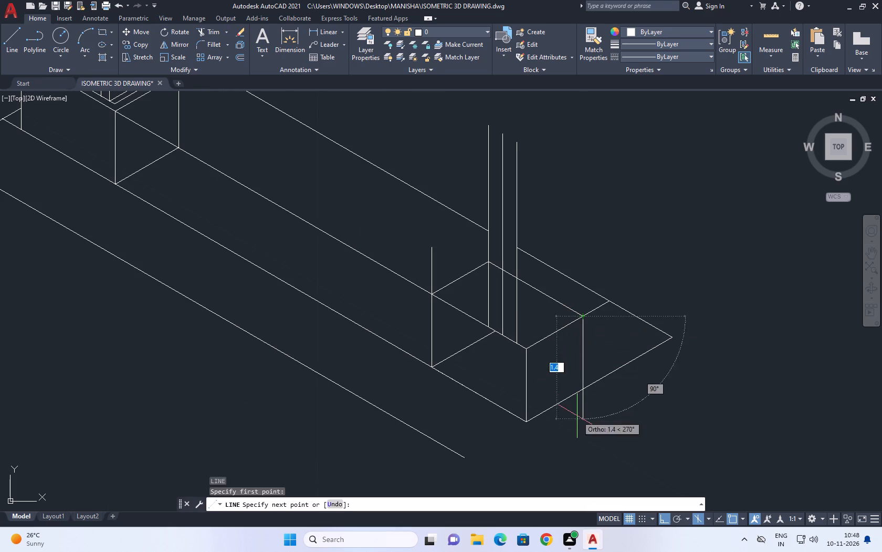
click(577, 416)
key(Escape)
Trim the far cross line beyond the back top corner and the new vertical's overhang below the bottom edge.
middle_drag(573, 368, 518, 366)
key(t)
key(r)
key(space)
click(542, 315)
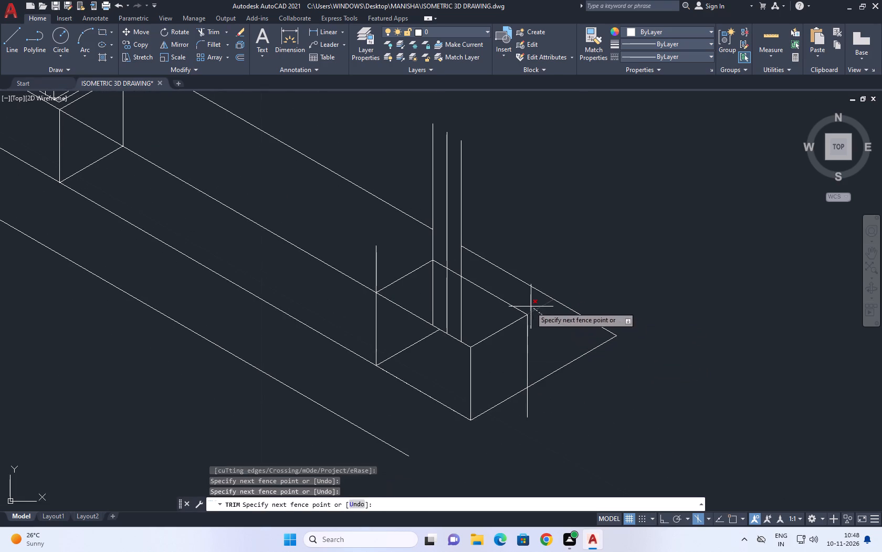
click(529, 305)
click(560, 421)
drag(511, 408, 506, 411)
key(Escape)
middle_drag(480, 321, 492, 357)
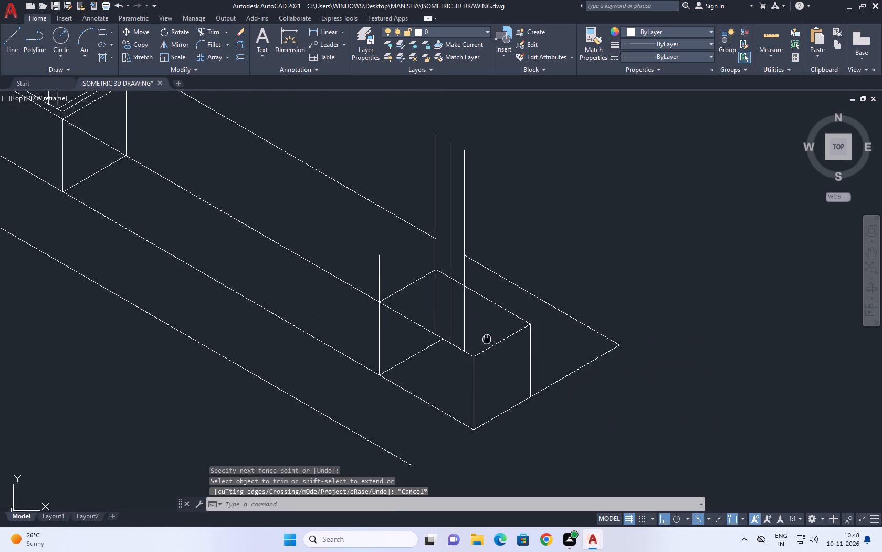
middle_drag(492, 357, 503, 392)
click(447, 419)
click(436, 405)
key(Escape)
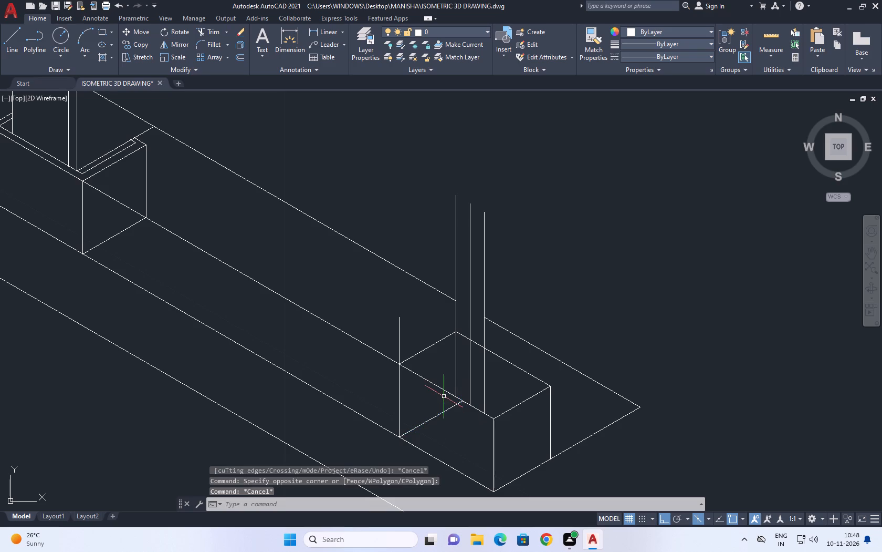
Erase the leftover bottom cross line under the inner end of the far block.
middle_drag(440, 393, 480, 411)
click(477, 423)
drag(470, 441, 476, 454)
key(Delete)
Shorten the vertical at the far block's inner end by stretching its upper end down to the block's top corner.
middle_drag(457, 405, 483, 402)
click(469, 355)
click(461, 341)
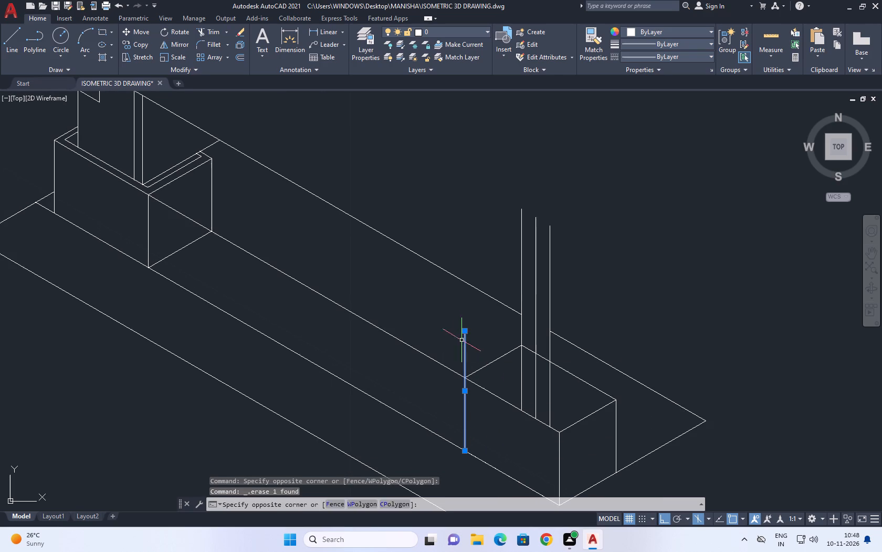
click(467, 333)
click(467, 376)
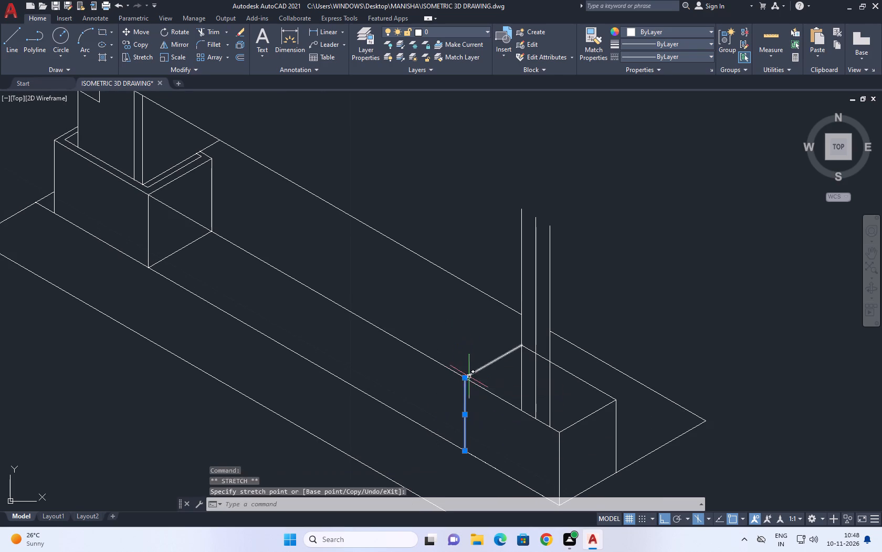
key(Escape)
Copy the long body's upper back edge 0.226 vertically upward, using its end at the panel as base point.
scroll(498, 359, down, 1)
middle_drag(513, 362, 534, 387)
middle_drag(565, 420, 553, 416)
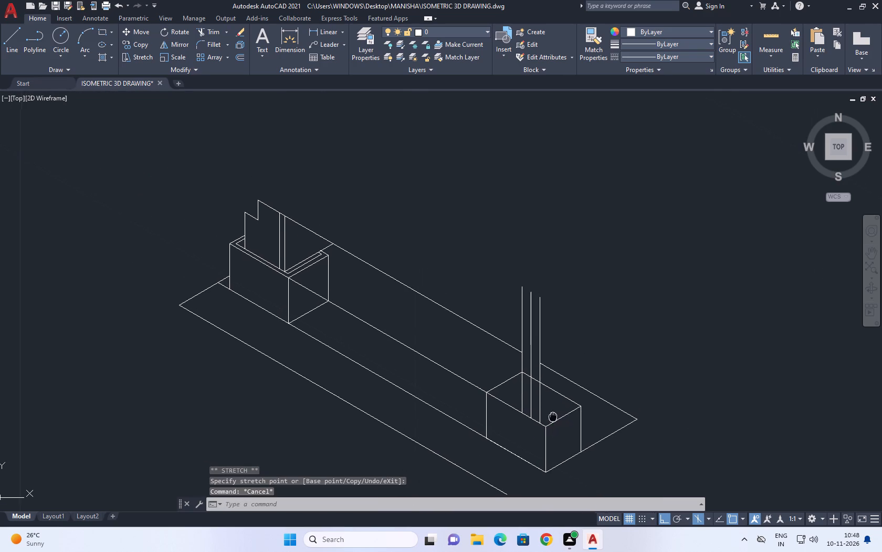
middle_drag(553, 416, 552, 415)
click(434, 298)
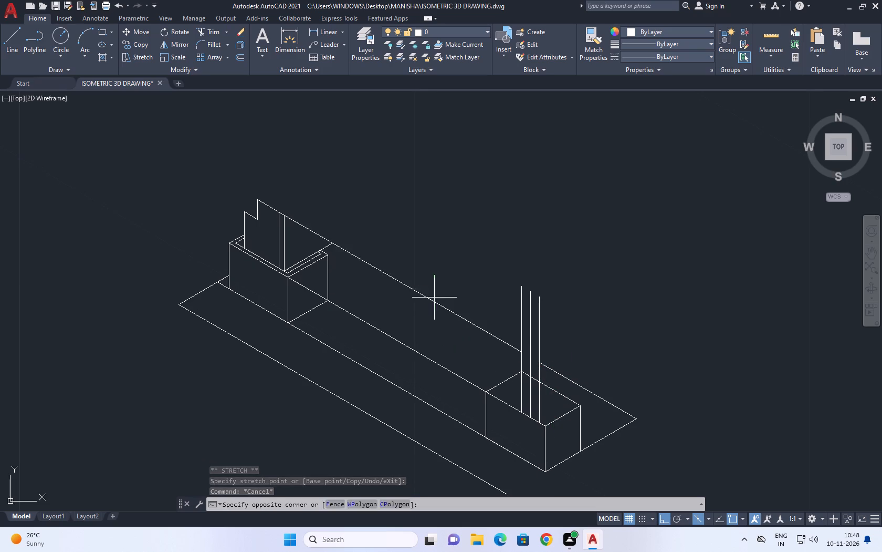
click(424, 317)
middle_drag(513, 300, 507, 315)
key(c)
text(IO)
key(space)
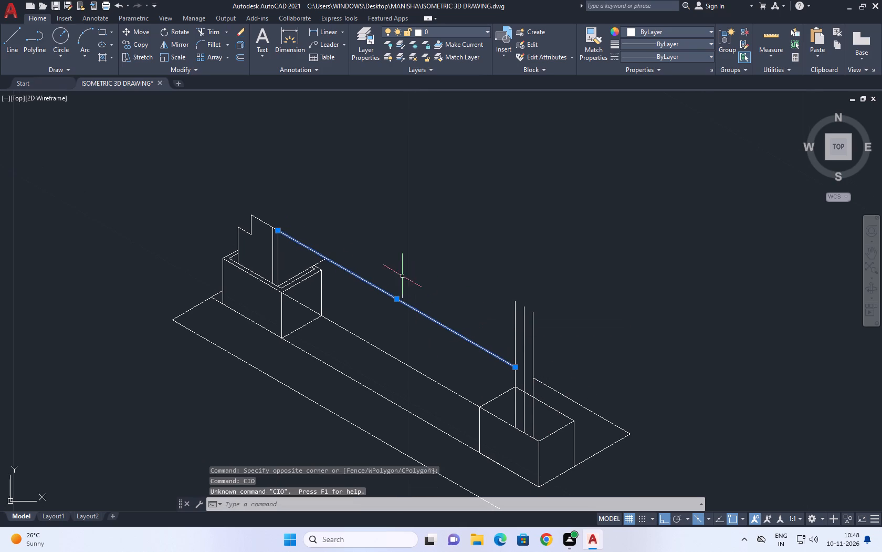
key(c)
key(o)
key(space)
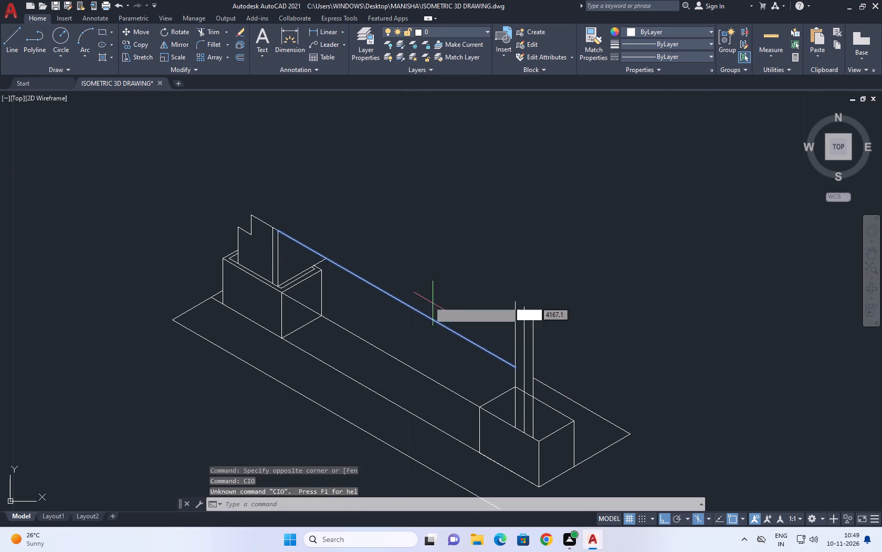
scroll(274, 225, up, 2)
click(280, 241)
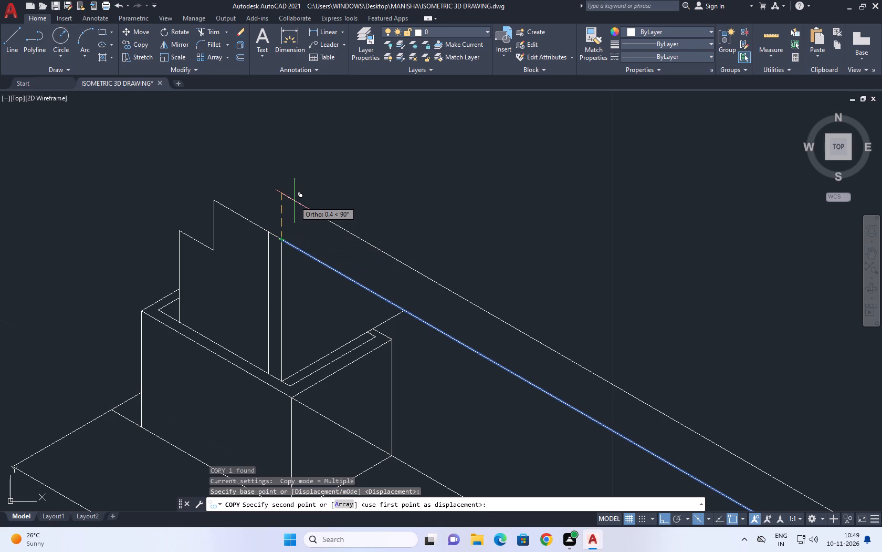
text(0.226)
key(Return)
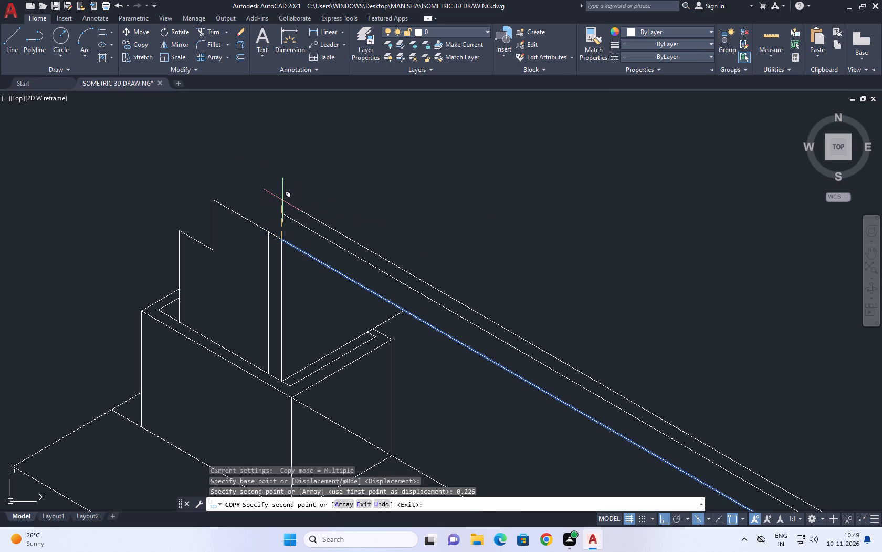
right_drag(343, 213, 343, 207)
click(394, 225)
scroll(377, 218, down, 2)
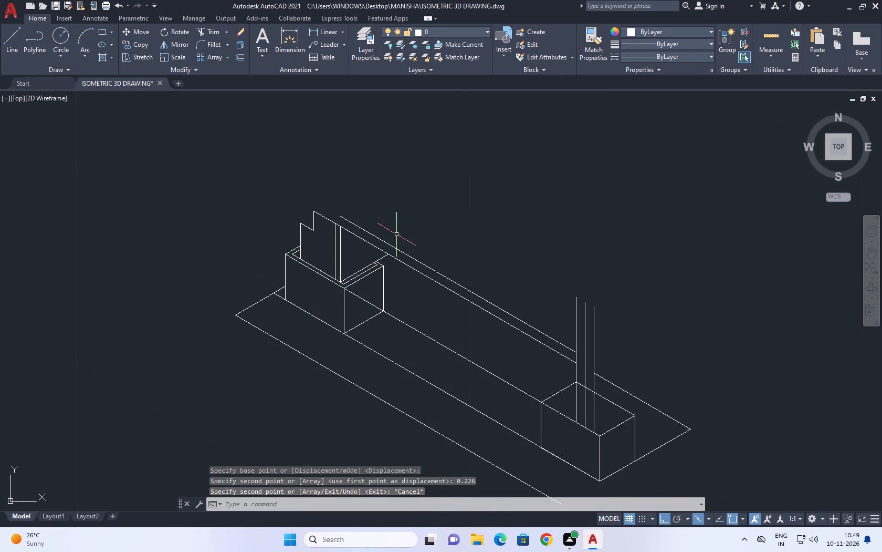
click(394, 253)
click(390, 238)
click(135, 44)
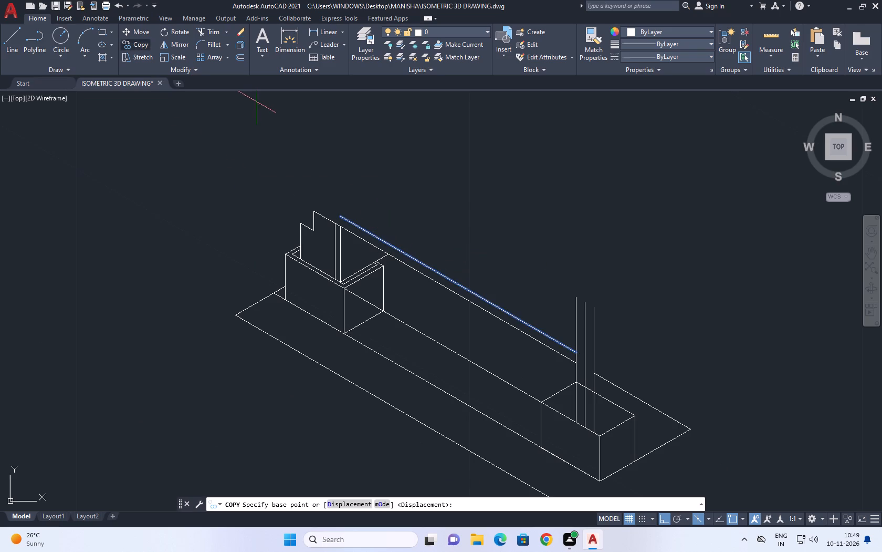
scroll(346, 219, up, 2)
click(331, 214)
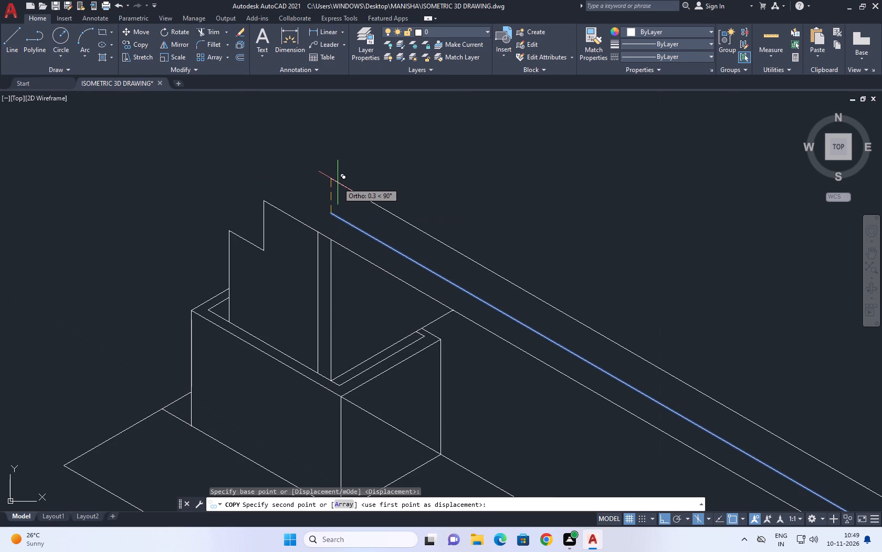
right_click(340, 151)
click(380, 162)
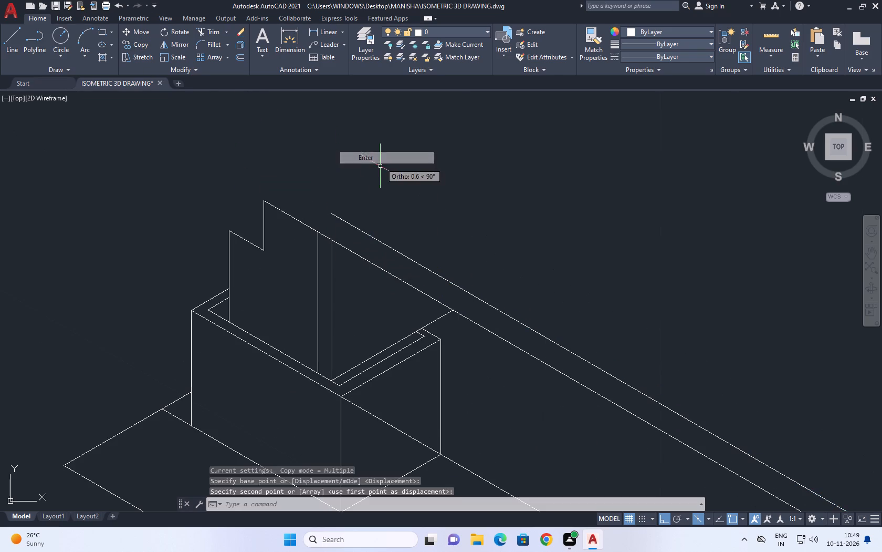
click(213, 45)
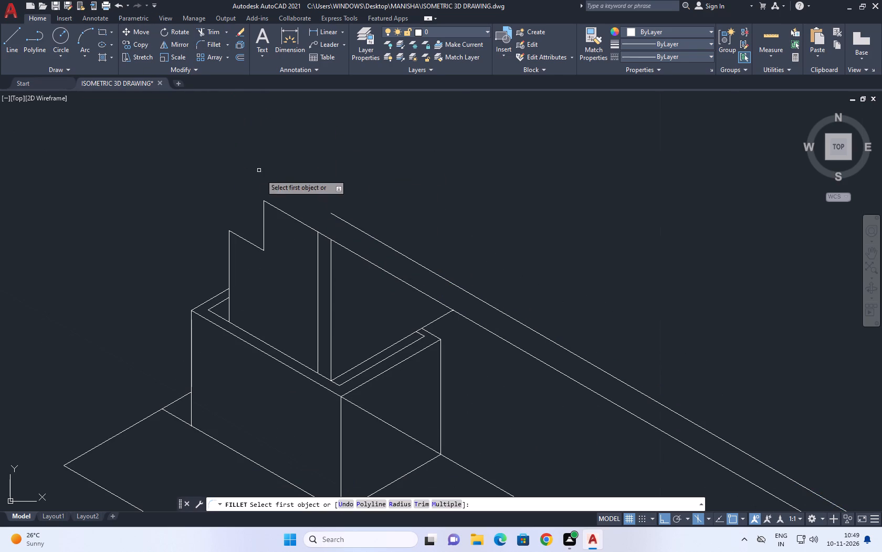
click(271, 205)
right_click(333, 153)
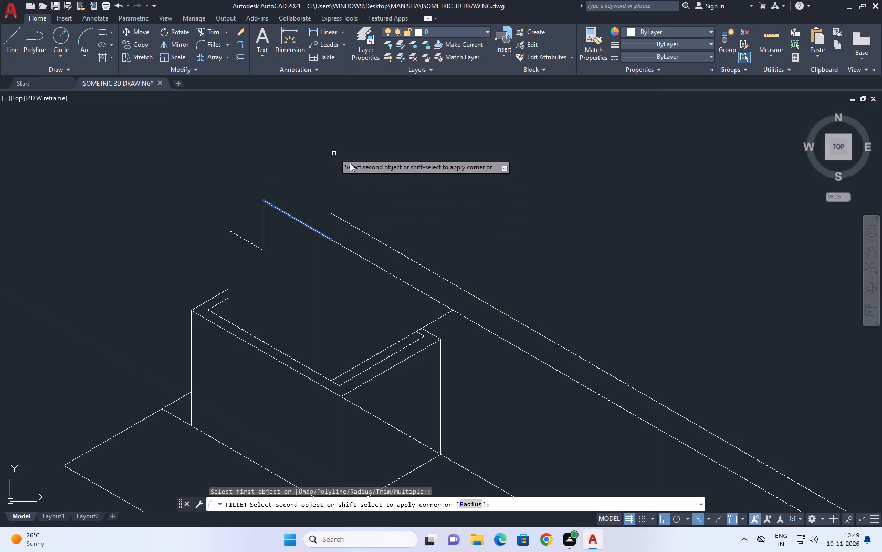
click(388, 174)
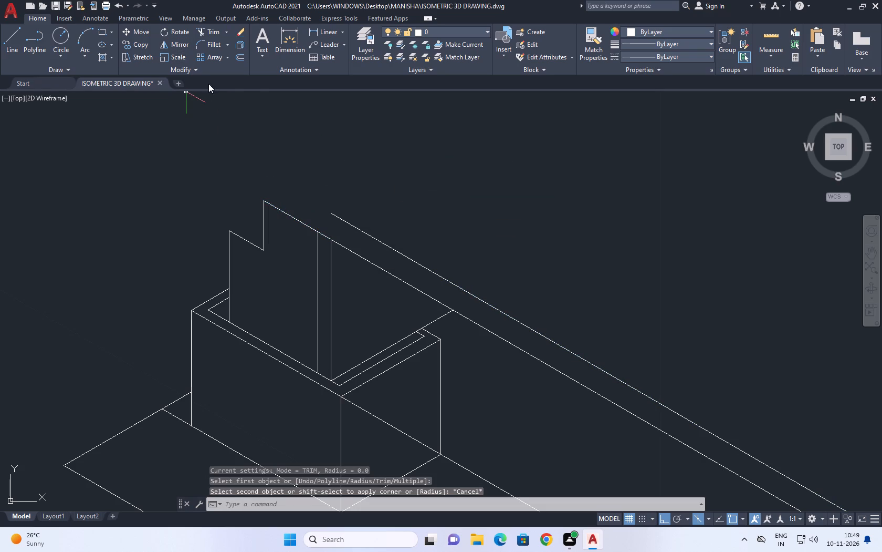
Stretch the copied edge's near end along its own direction to just short of above the panel's top corner.
middle_drag(235, 190, 292, 257)
click(443, 294)
click(421, 299)
click(408, 289)
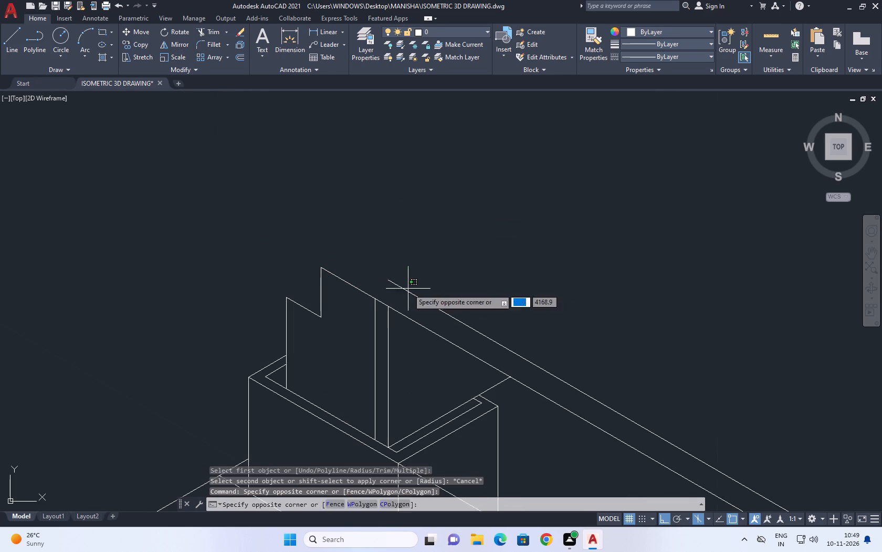
click(400, 294)
click(388, 281)
click(328, 247)
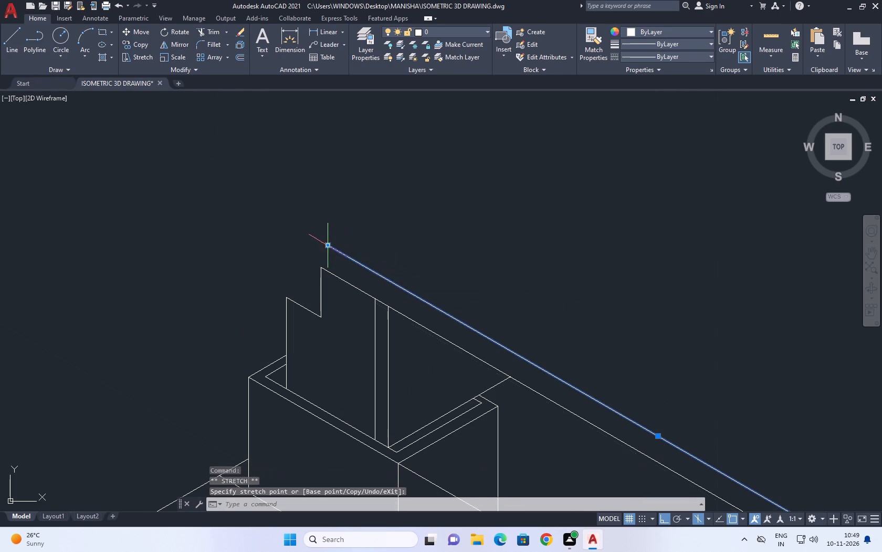
right_drag(362, 163, 367, 175)
click(425, 358)
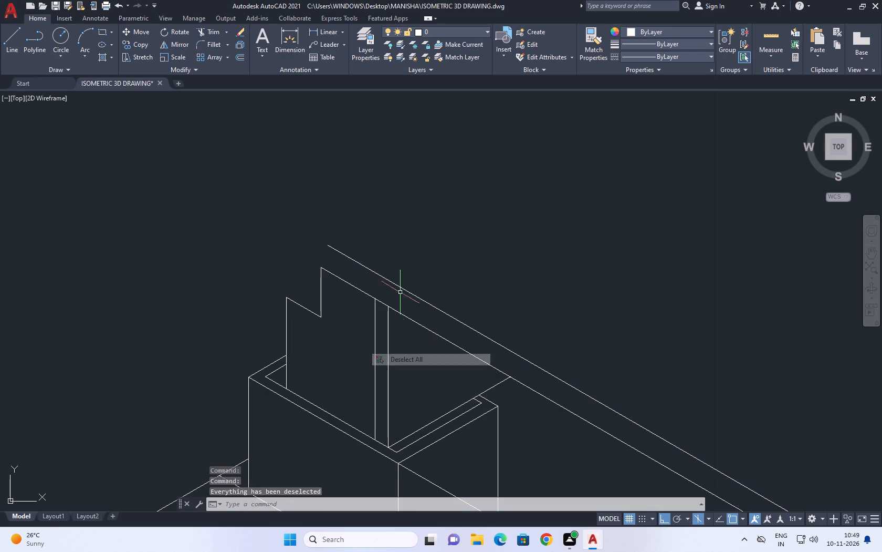
Draw a vertical line from the panel's top corner upward past the level of the copied edge.
click(18, 44)
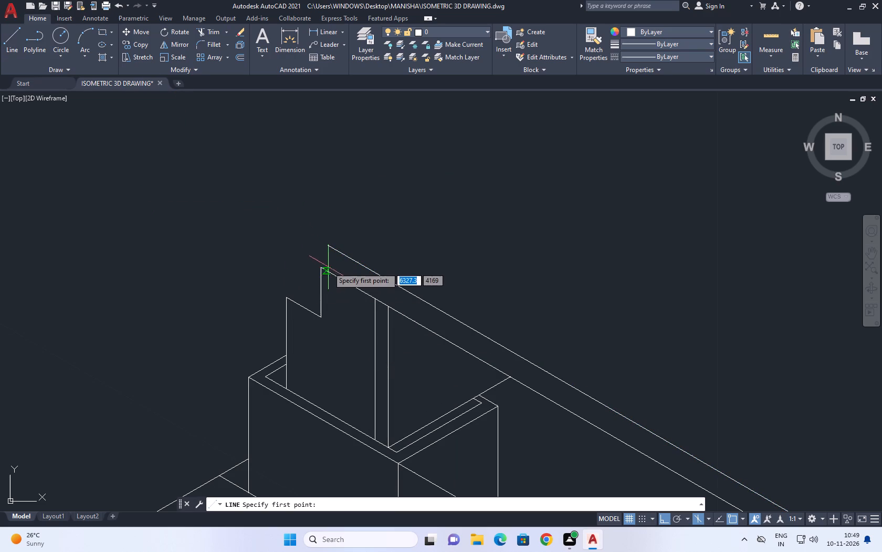
click(320, 267)
click(318, 211)
right_drag(362, 146, 358, 140)
click(395, 157)
Fillet the new vertical with the copied edge into a sharp corner, and fillet the panel's top edge with the vertical.
drag(212, 41, 216, 54)
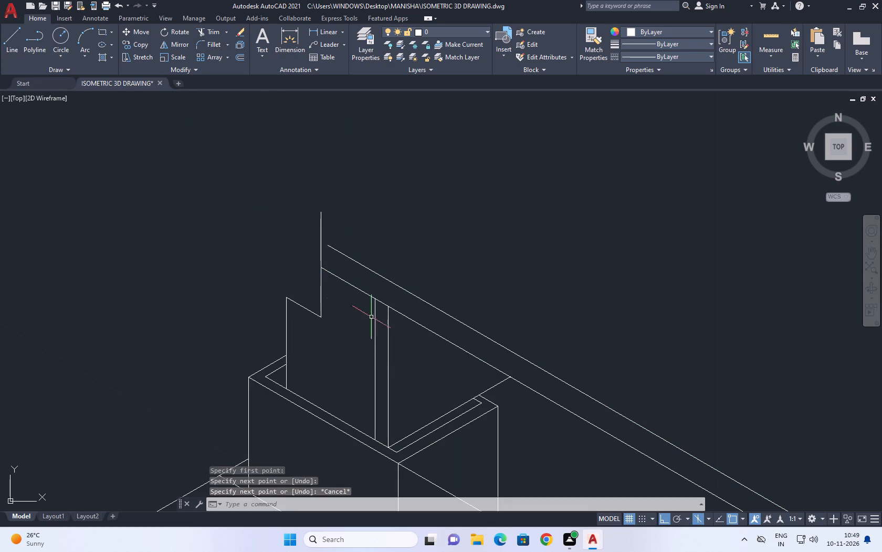
click(211, 44)
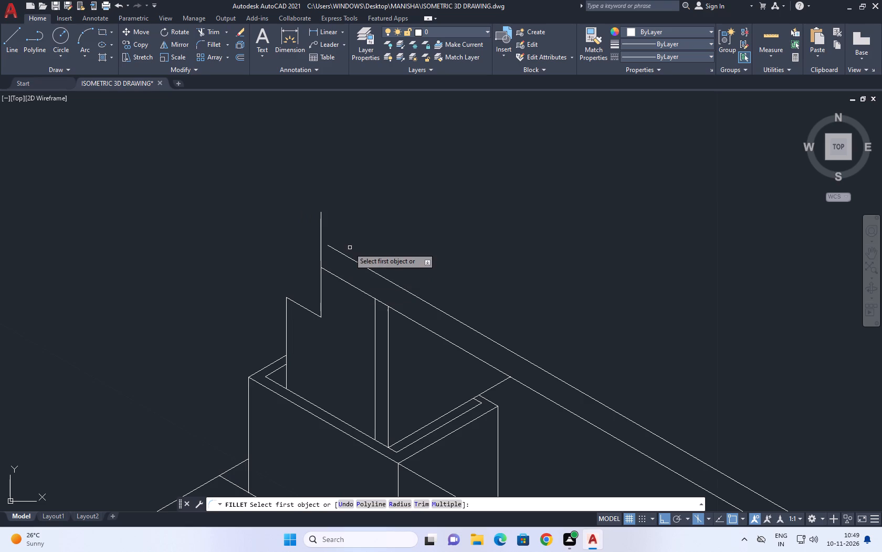
click(346, 255)
click(321, 249)
right_click(380, 206)
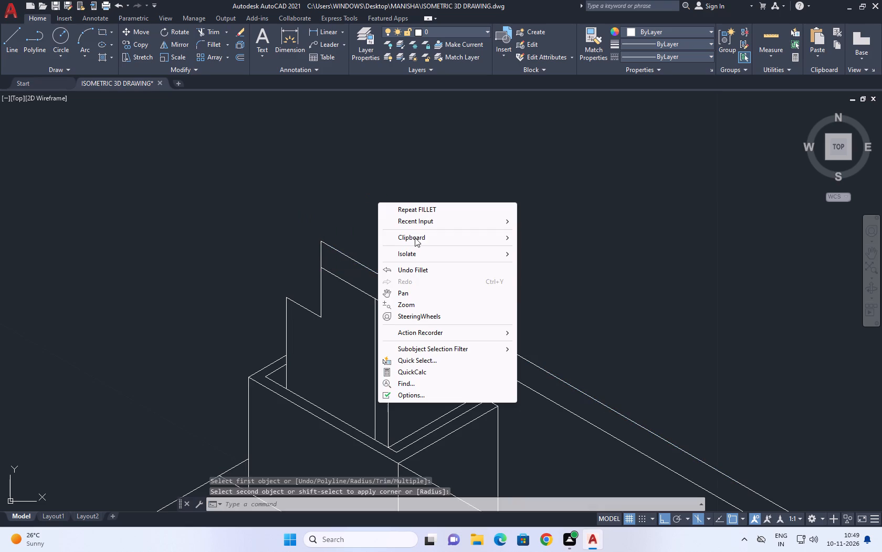
click(434, 211)
click(358, 288)
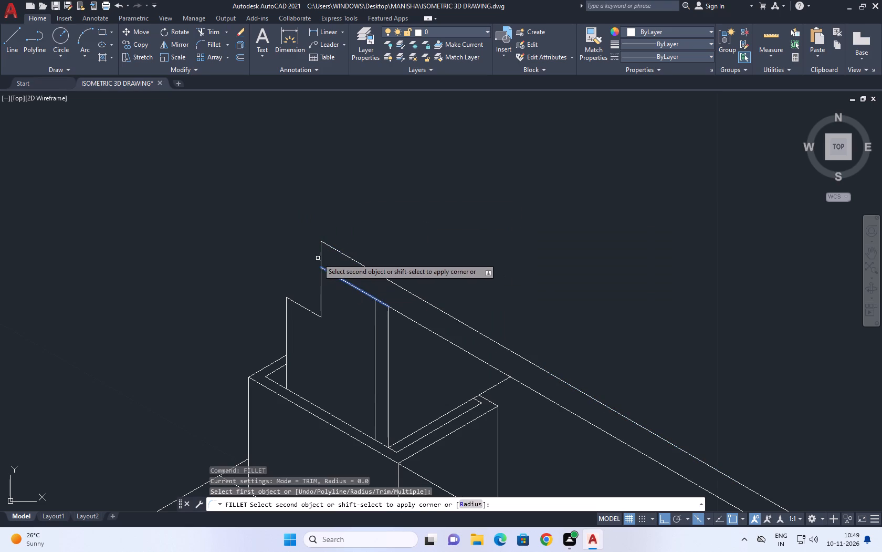
click(322, 260)
Extend both parallel upper long edges from the innermost upright to the middle upright at the far block.
scroll(341, 242, down, 1)
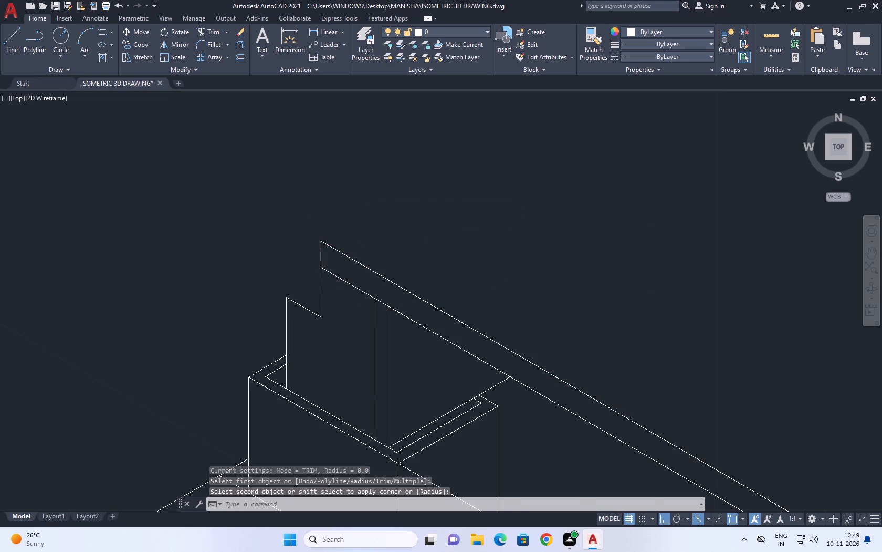
scroll(341, 242, down, 2)
middle_drag(482, 246, 452, 235)
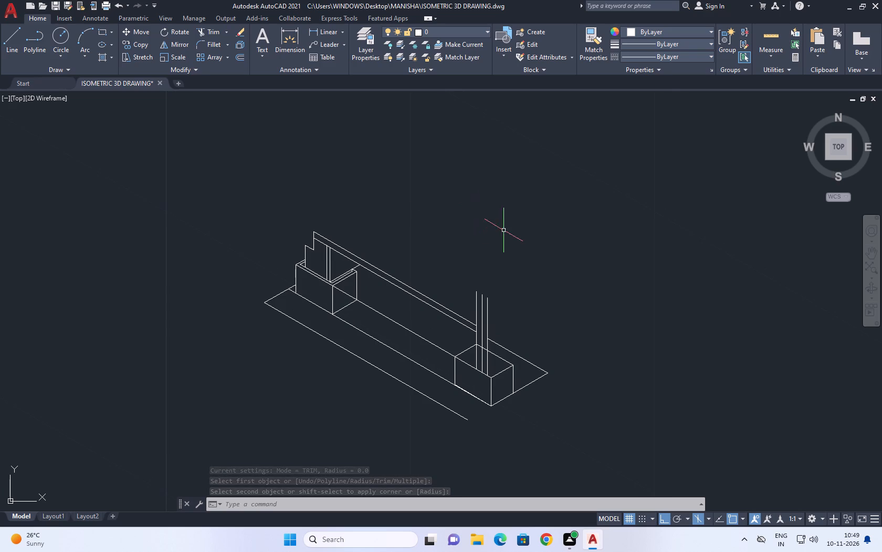
scroll(479, 336, up, 2)
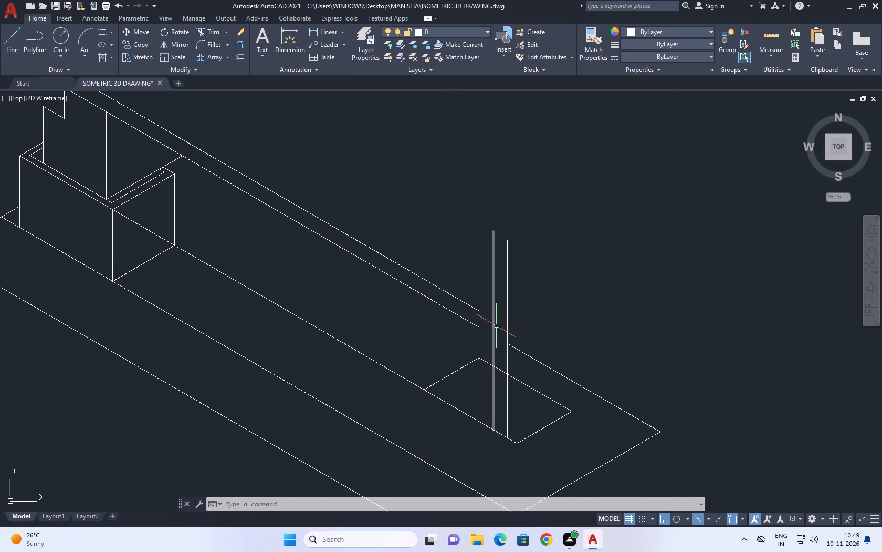
text(EX)
key(space)
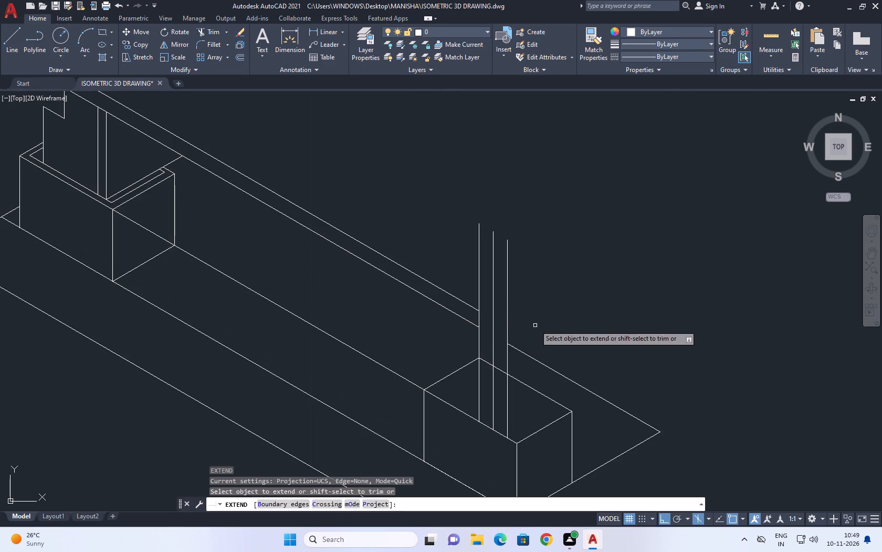
click(460, 279)
click(448, 350)
right_click(545, 300)
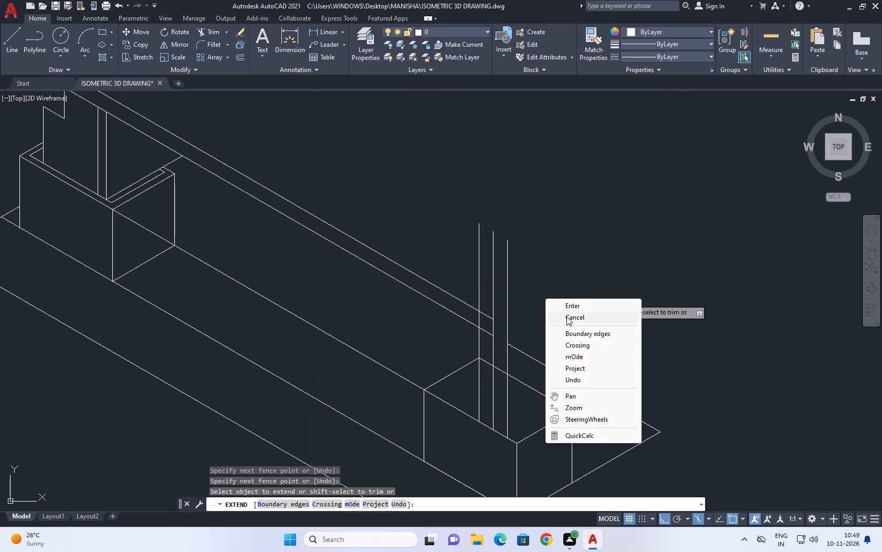
click(566, 316)
Trim the innermost upright at the far block above the uppermost long edge.
middle_drag(531, 301, 539, 306)
right_drag(539, 275, 542, 123)
click(434, 140)
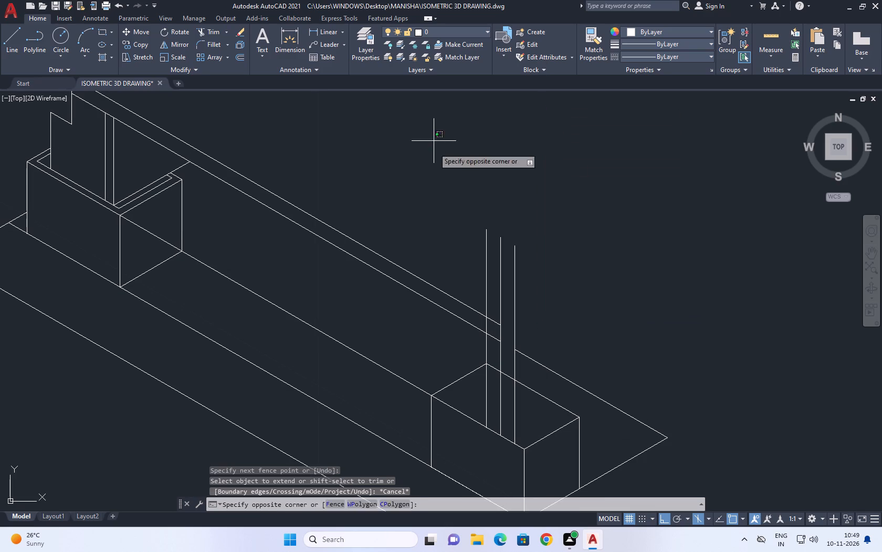
click(430, 172)
click(214, 30)
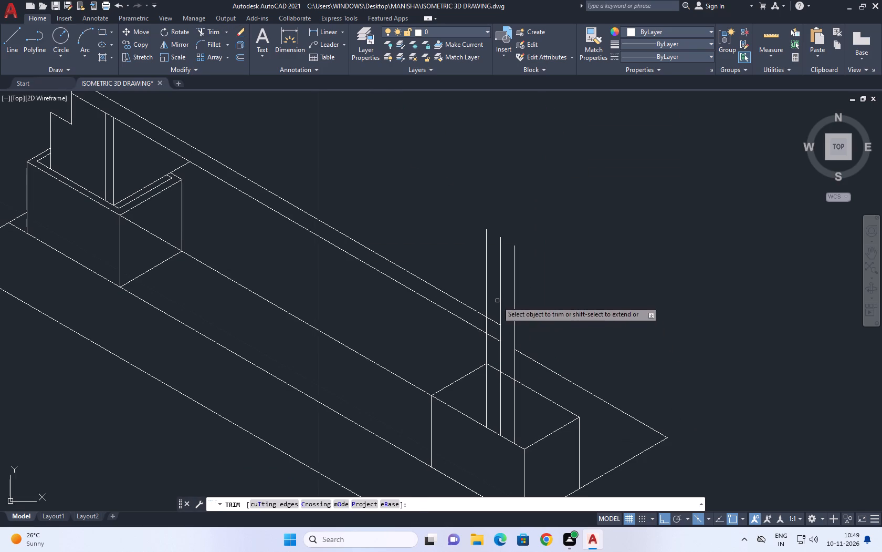
click(496, 299)
click(471, 273)
right_click(445, 237)
click(462, 250)
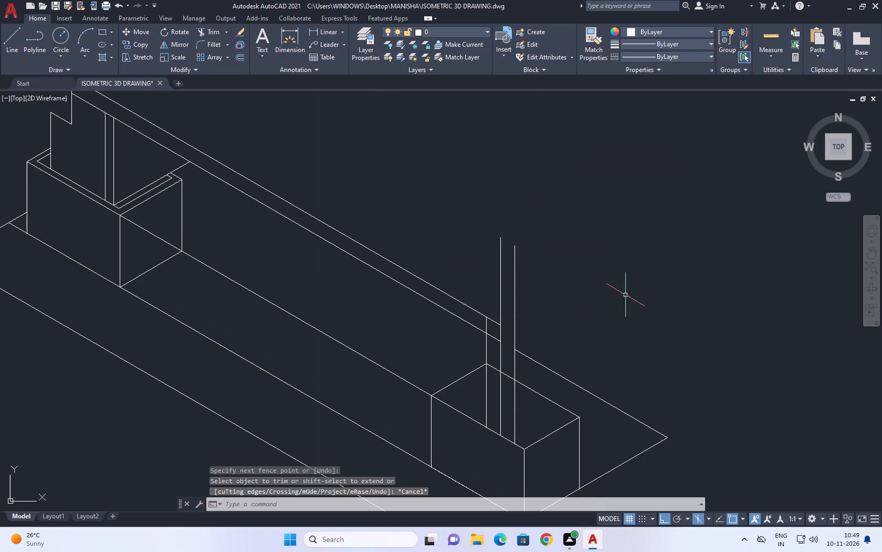
Extend both parallel upper long edges from the middle upright to the outermost upright at the far block.
middle_drag(625, 295, 561, 287)
scroll(561, 287, up, 1)
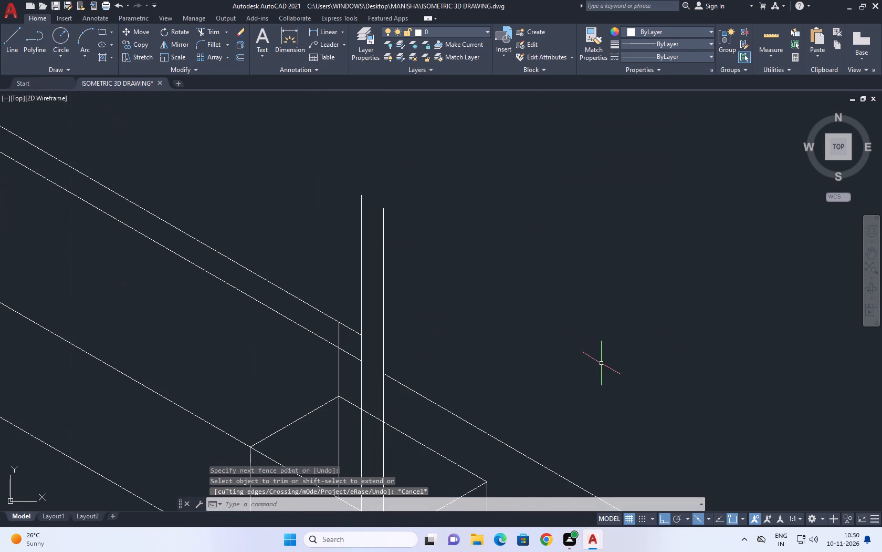
scroll(578, 360, down, 3)
middle_drag(628, 359, 573, 311)
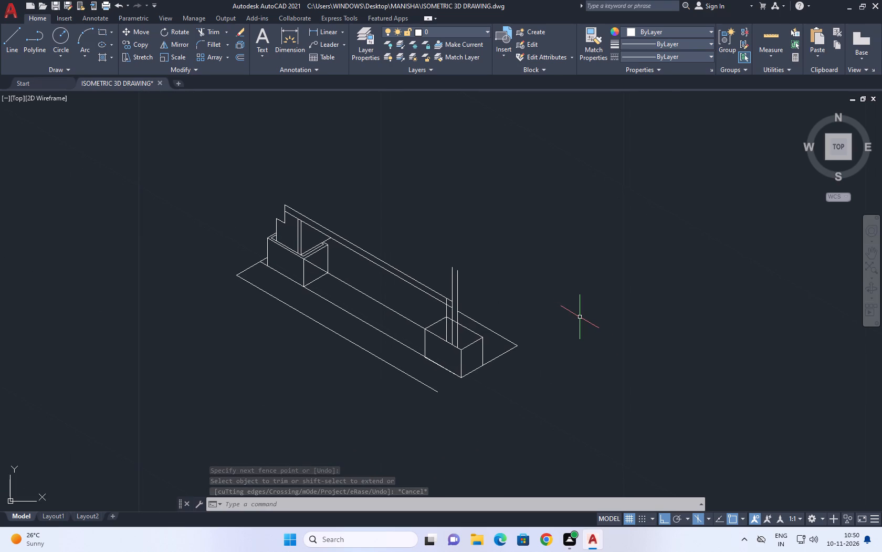
text(EX)
key(space)
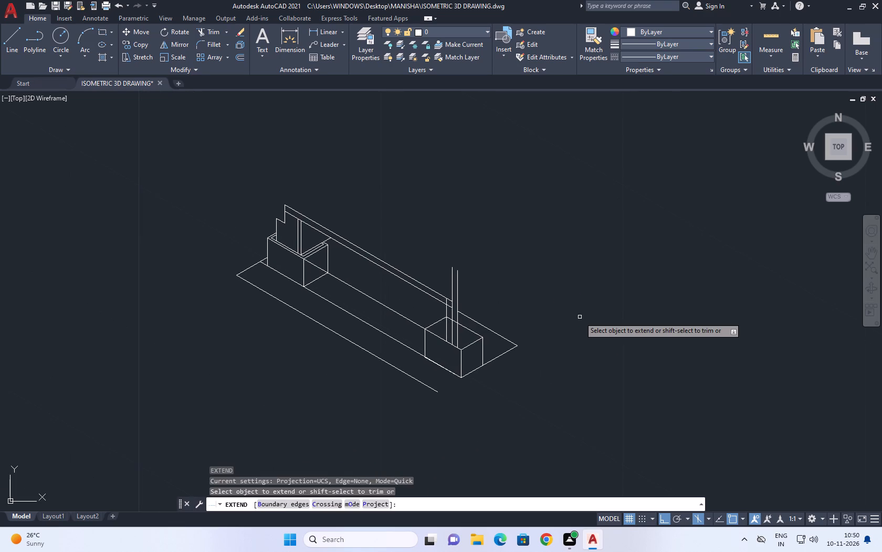
click(435, 283)
click(429, 313)
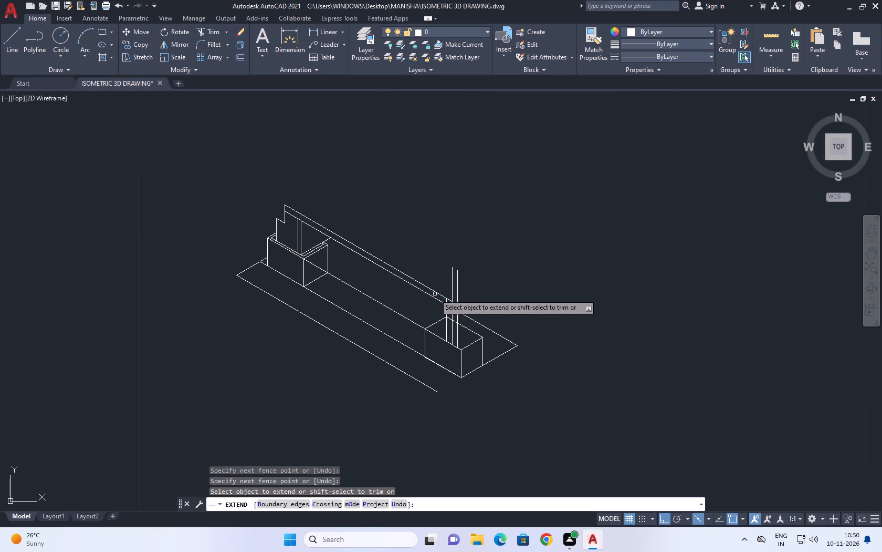
right_click(524, 269)
click(554, 283)
Copy the short edge beyond the outermost upright up to the end of the uppermost long edge.
middle_drag(442, 303, 441, 303)
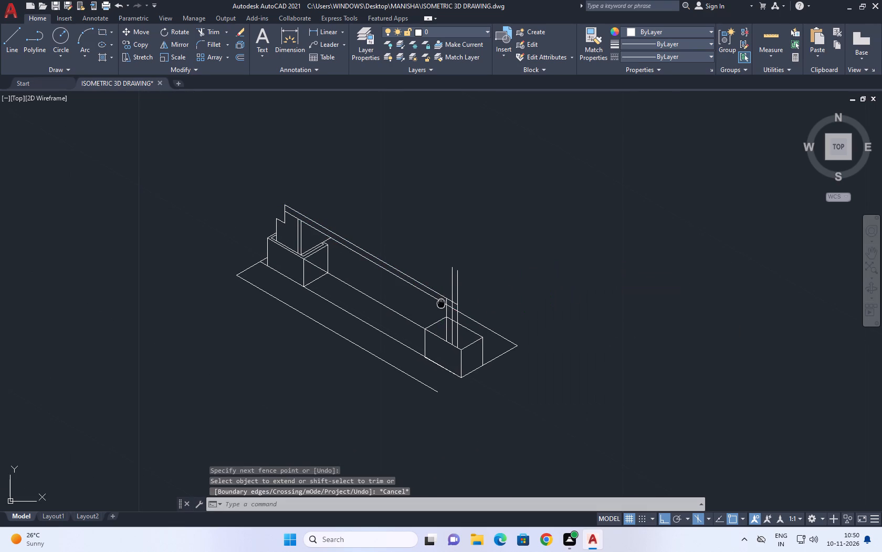
middle_drag(441, 303, 484, 289)
middle_drag(569, 291, 558, 298)
scroll(499, 322, up, 1)
click(507, 311)
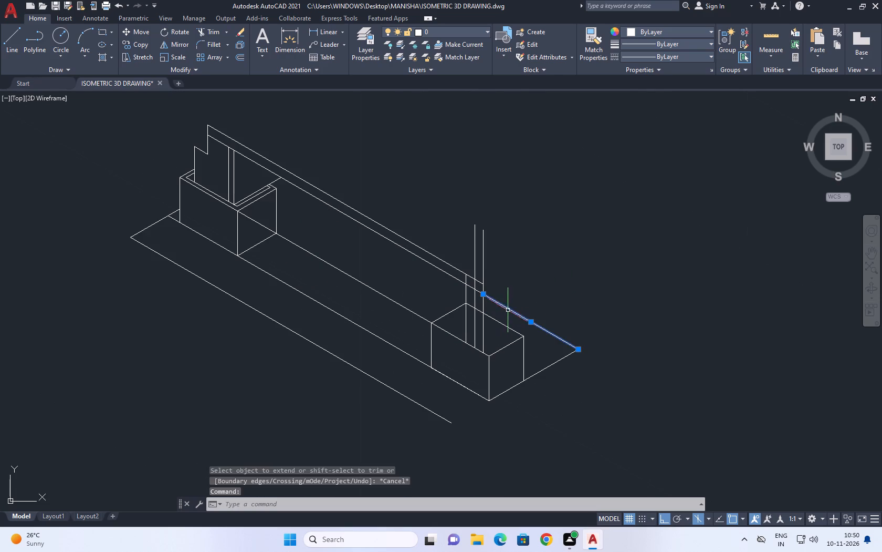
click(140, 43)
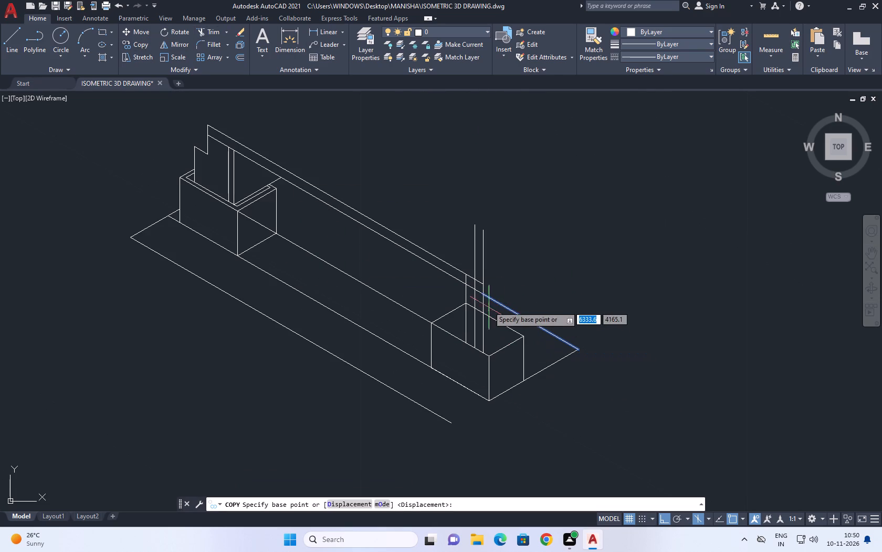
scroll(480, 299, up, 3)
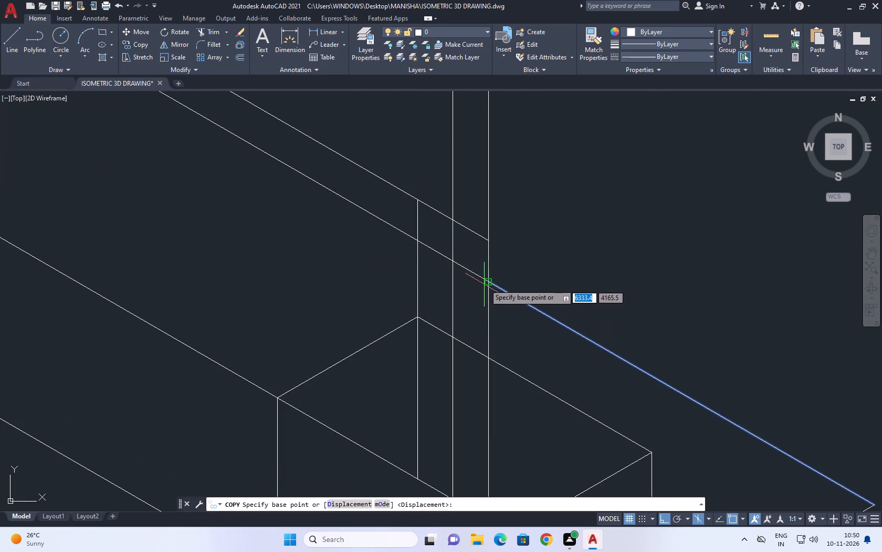
click(486, 282)
drag(487, 239, 509, 279)
right_click(546, 191)
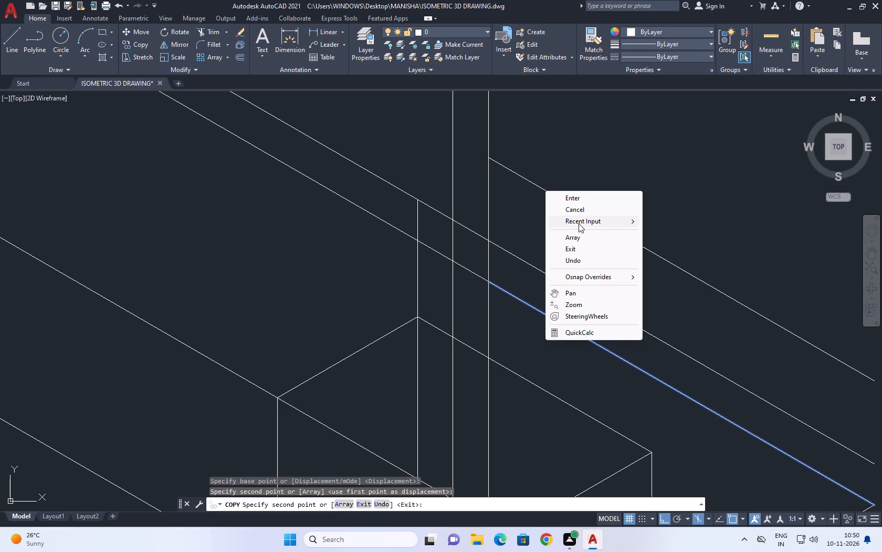
drag(586, 210, 581, 219)
scroll(483, 267, down, 3)
click(592, 210)
scroll(500, 252, down, 3)
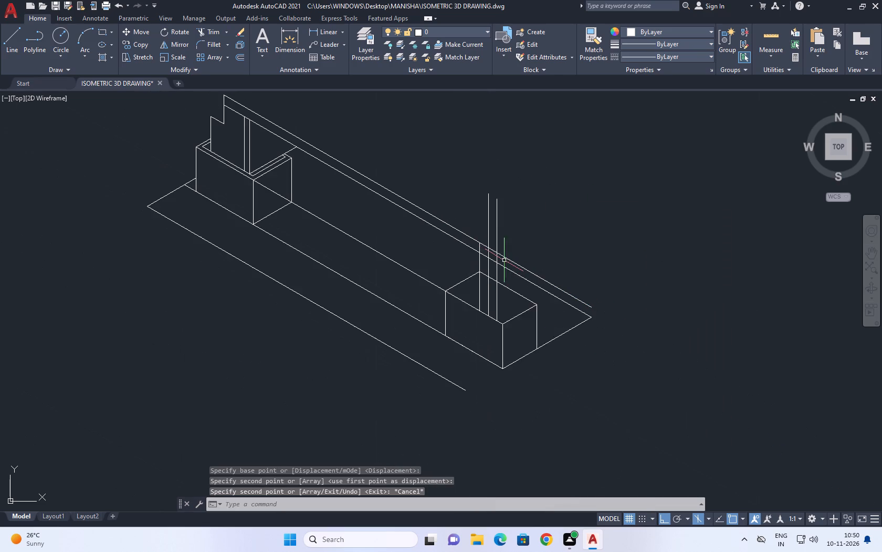
Join the copied edge beyond the outermost upright with the uppermost long edge into one line.
middle_drag(538, 236, 531, 333)
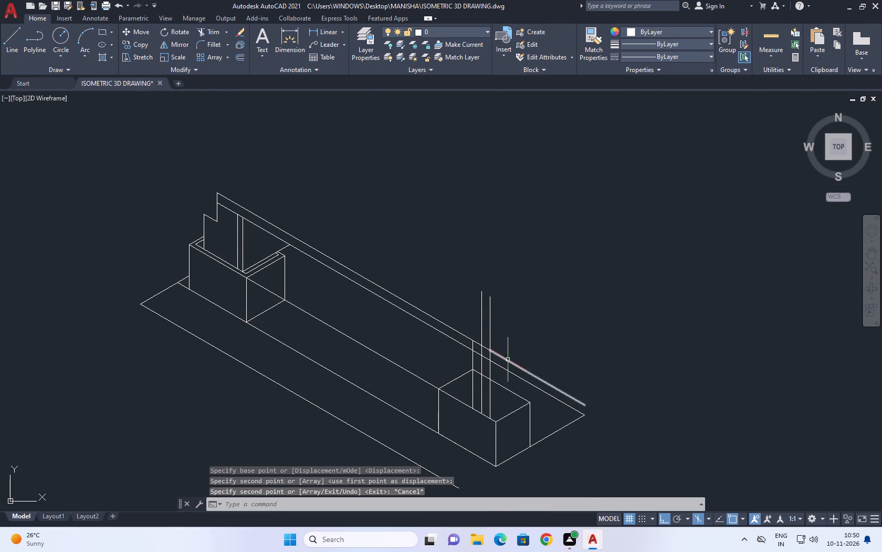
click(506, 362)
scroll(495, 352, up, 2)
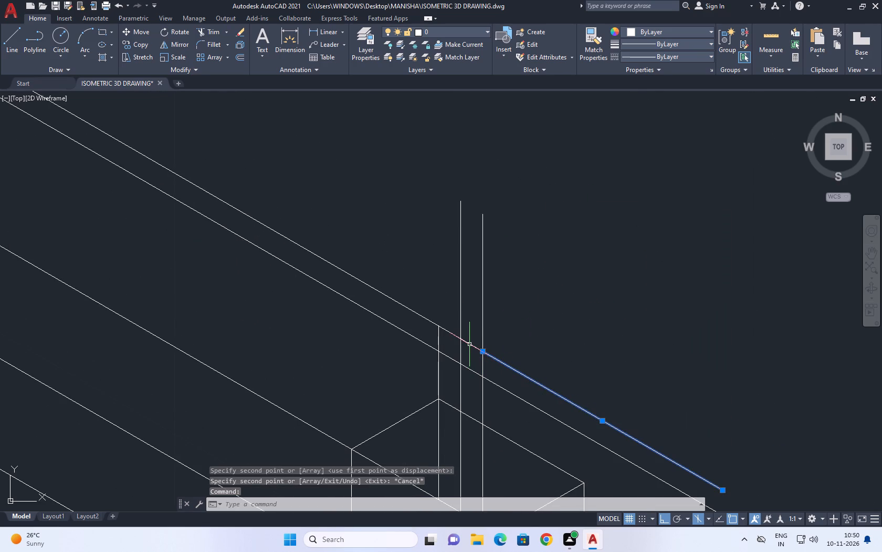
click(469, 344)
key(j)
key(Return)
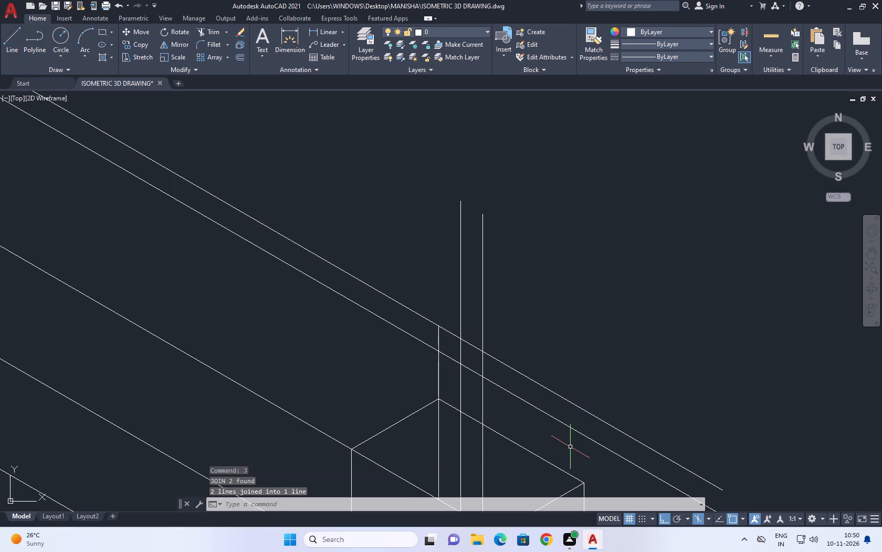
Copy the joined uppermost long edge straight up by 0.226.
drag(534, 363, 528, 370)
click(516, 394)
right_drag(545, 275, 539, 265)
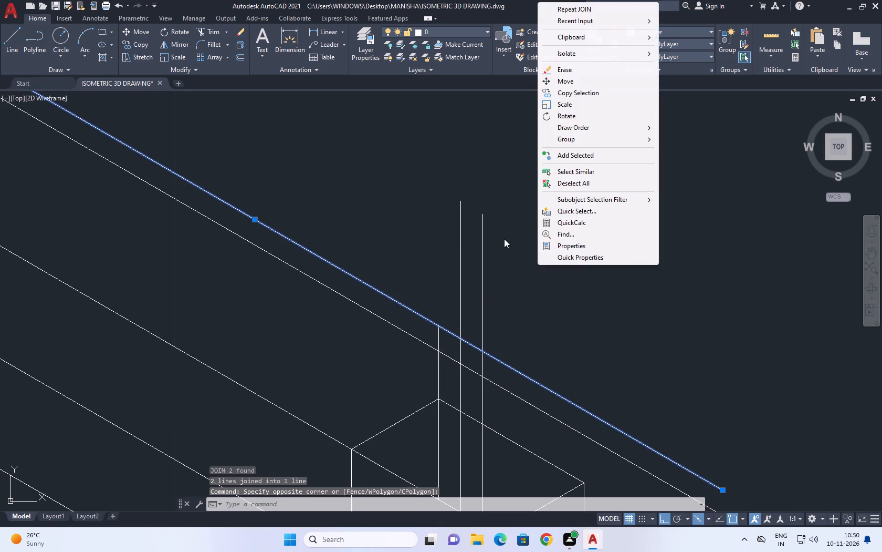
click(500, 241)
click(508, 269)
click(138, 48)
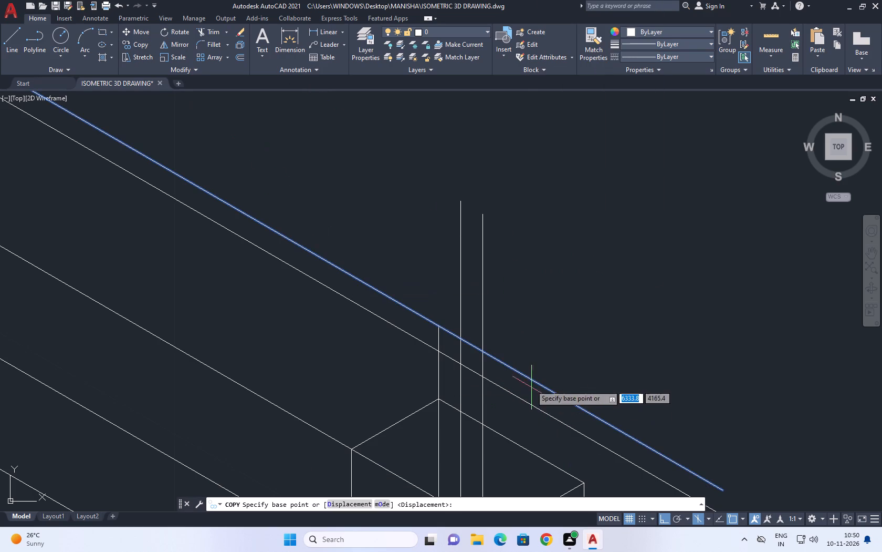
click(527, 367)
text(0.226)
key(Return)
scroll(580, 284, down, 2)
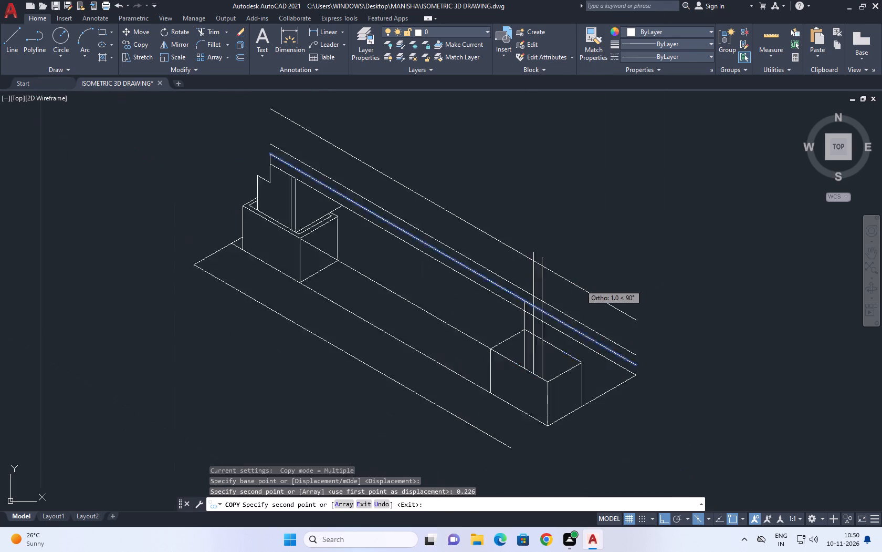
middle_drag(588, 284, 588, 345)
key(Escape)
Trim the raised copy of the long edge back to the middle upright, removing its length toward the near block.
middle_drag(571, 354, 613, 315)
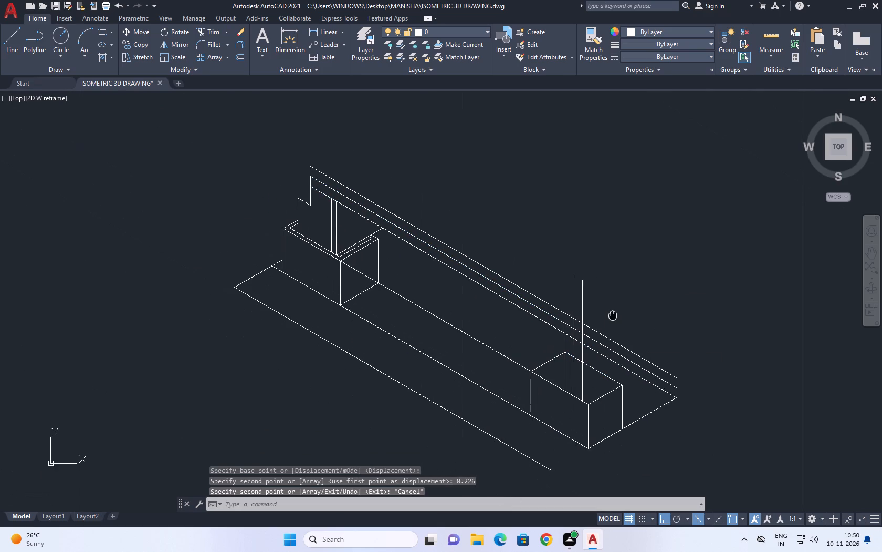
middle_drag(613, 315, 614, 313)
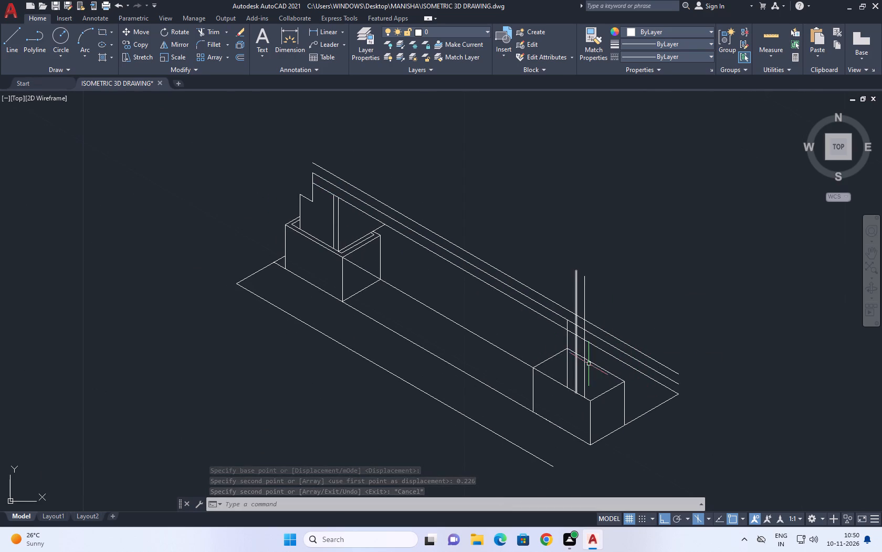
middle_click(610, 310)
text(TR)
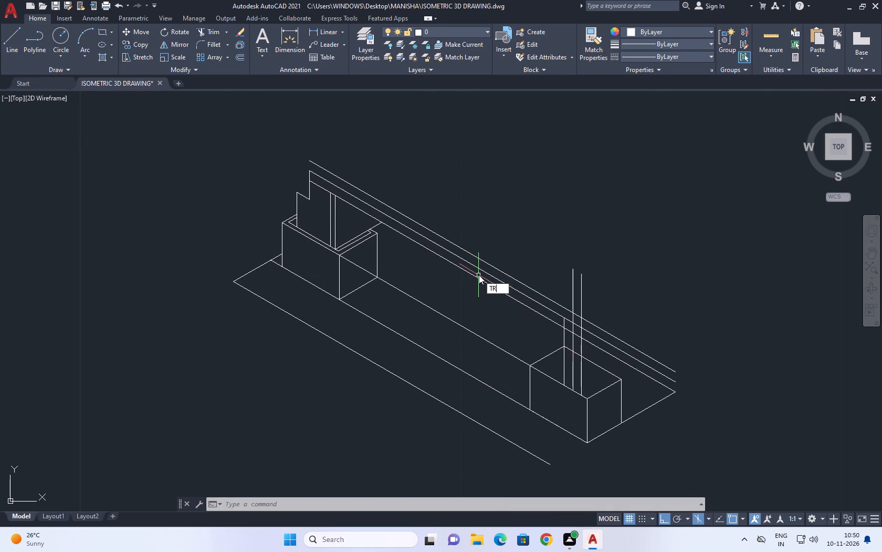
key(space)
click(494, 270)
click(499, 264)
key(Escape)
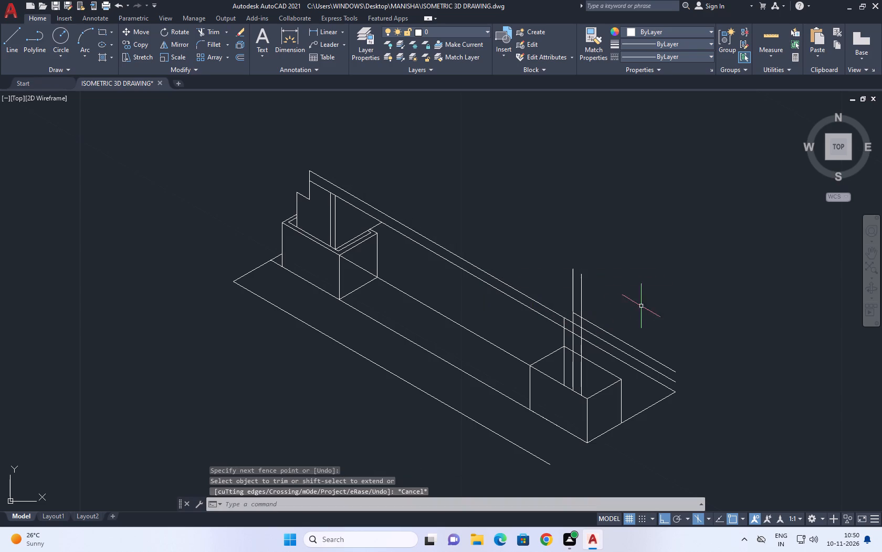
Draw a line from the far block's outer top corner along the long isometric direction, well past the base outline.
middle_drag(643, 305, 558, 247)
scroll(501, 301, up, 2)
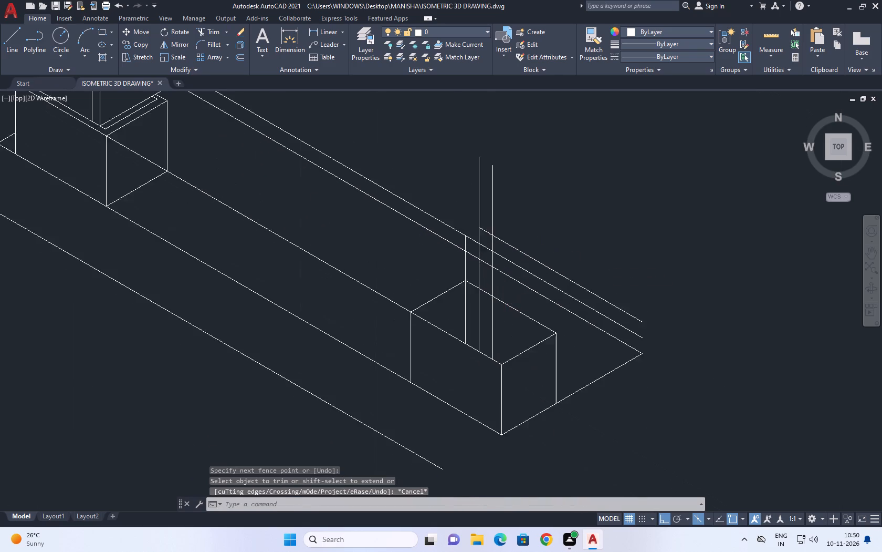
middle_drag(533, 321, 516, 244)
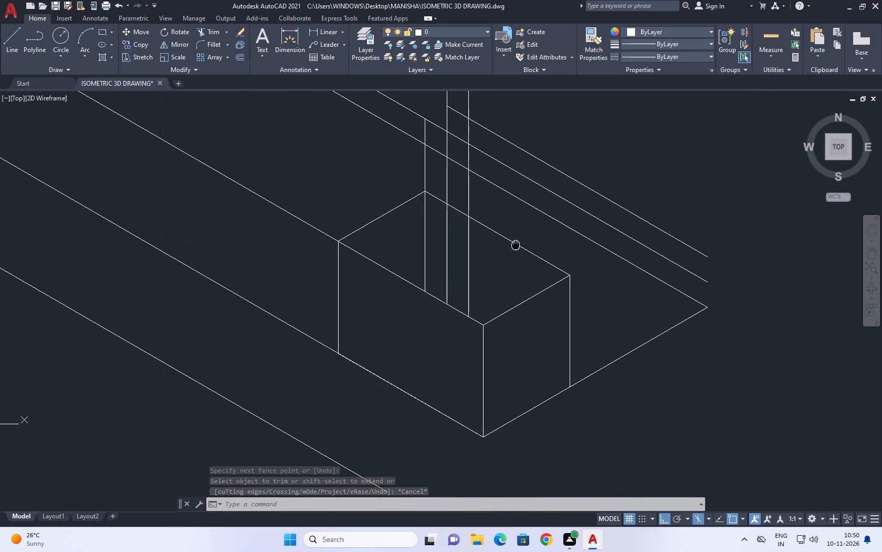
middle_drag(516, 244, 515, 243)
key(l)
key(space)
click(567, 274)
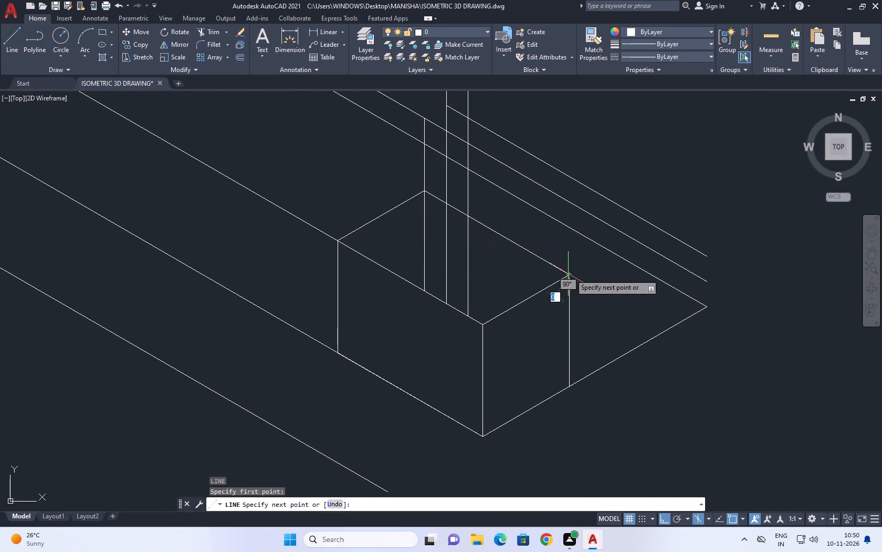
scroll(601, 301, down, 3)
middle_drag(718, 364, 488, 258)
scroll(560, 295, down, 2)
click(681, 367)
key(Escape)
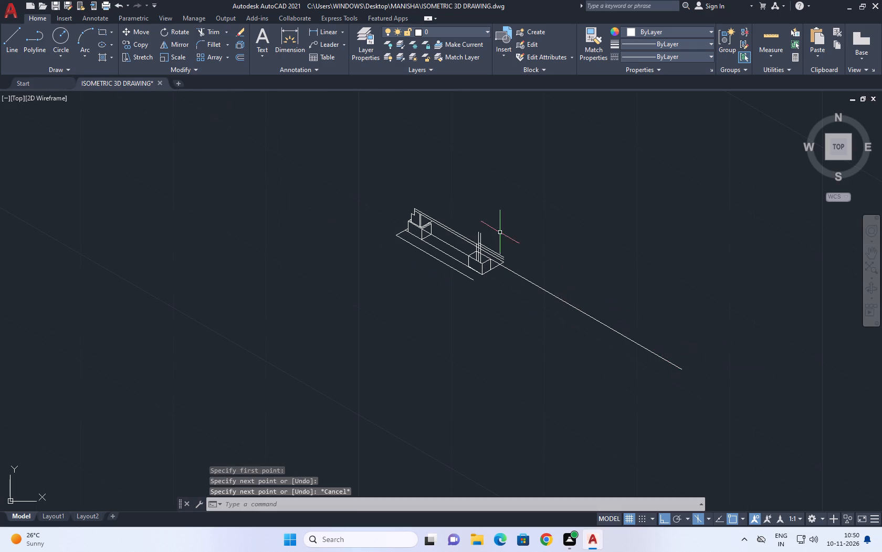
Trim the base's end edge beyond the new isometric line from the far block's top corner.
scroll(475, 243, up, 5)
middle_drag(491, 259, 499, 279)
key(t)
key(r)
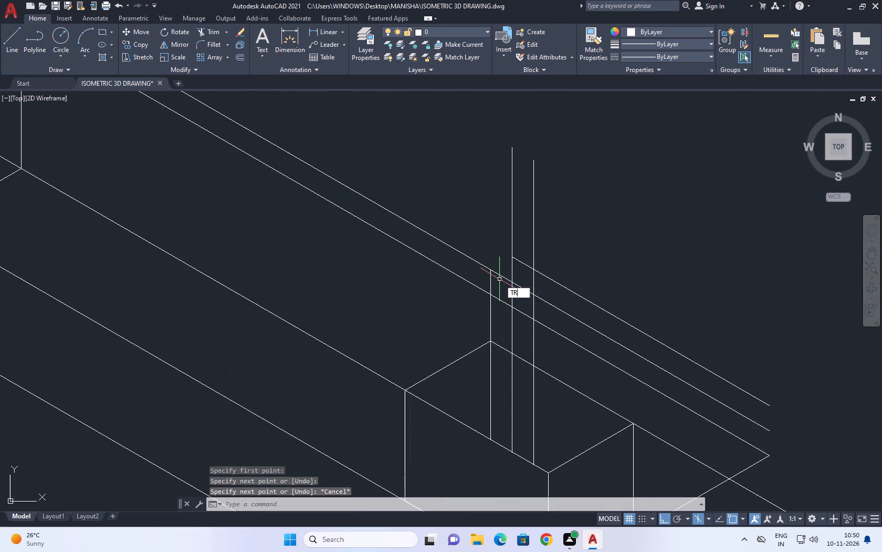
key(space)
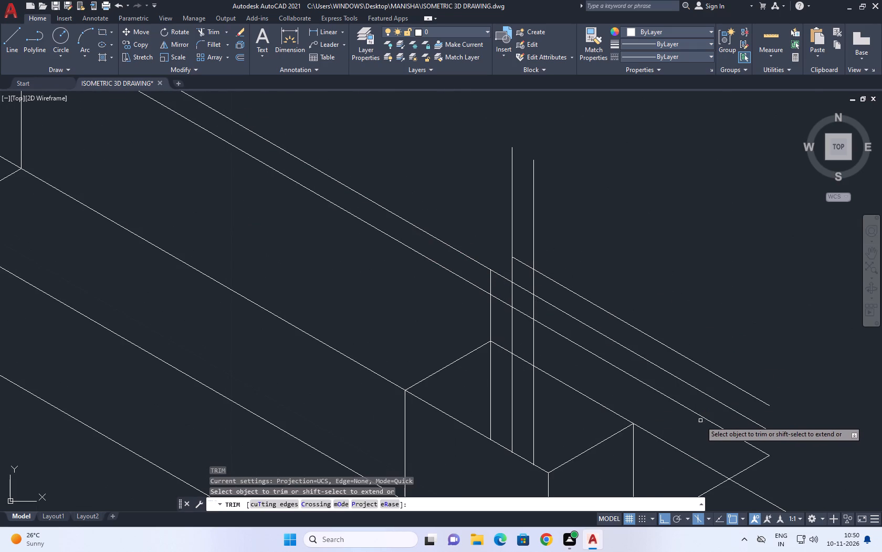
click(743, 473)
scroll(609, 397, down, 2)
key(Escape)
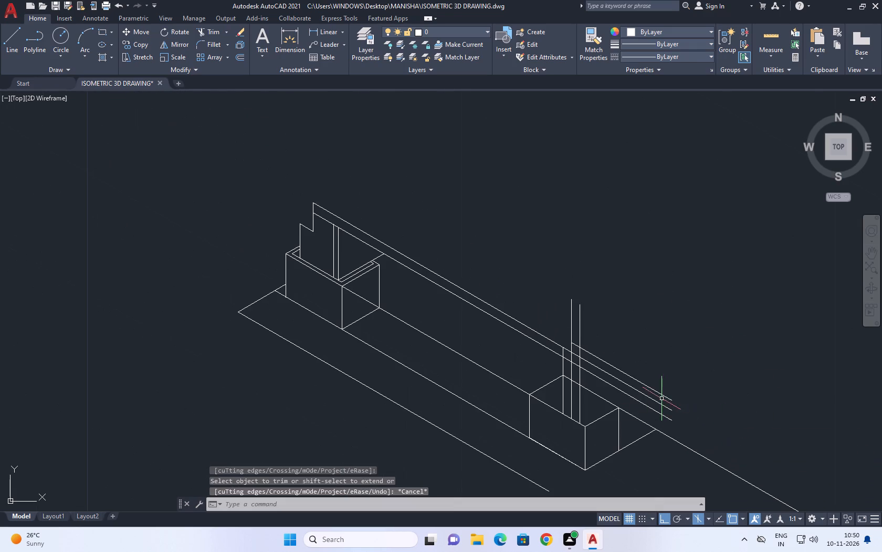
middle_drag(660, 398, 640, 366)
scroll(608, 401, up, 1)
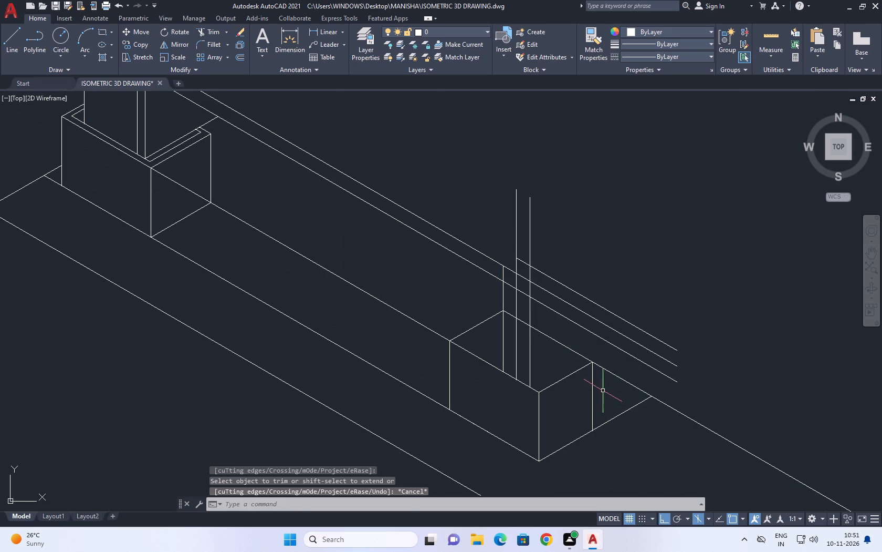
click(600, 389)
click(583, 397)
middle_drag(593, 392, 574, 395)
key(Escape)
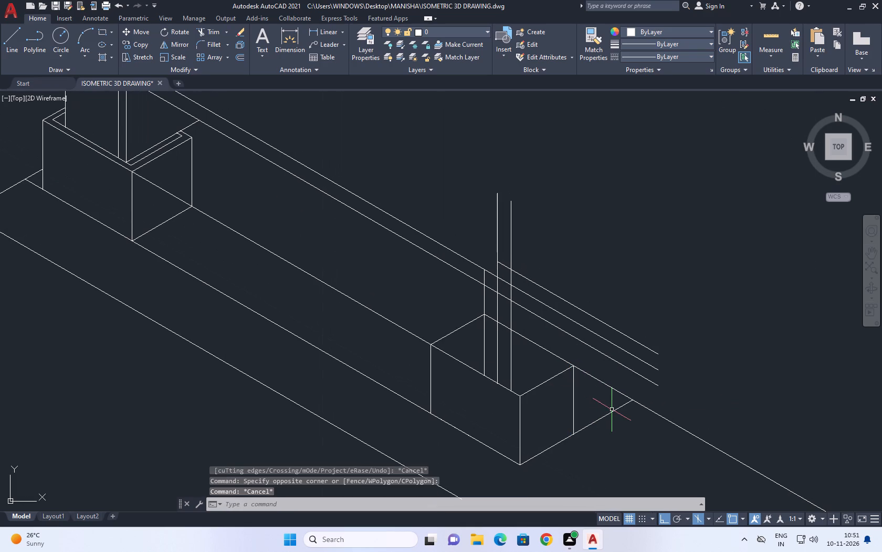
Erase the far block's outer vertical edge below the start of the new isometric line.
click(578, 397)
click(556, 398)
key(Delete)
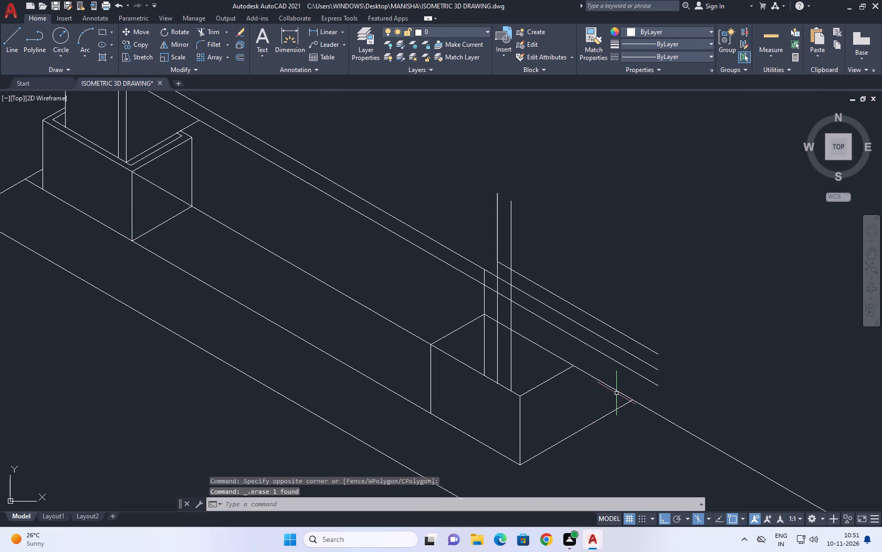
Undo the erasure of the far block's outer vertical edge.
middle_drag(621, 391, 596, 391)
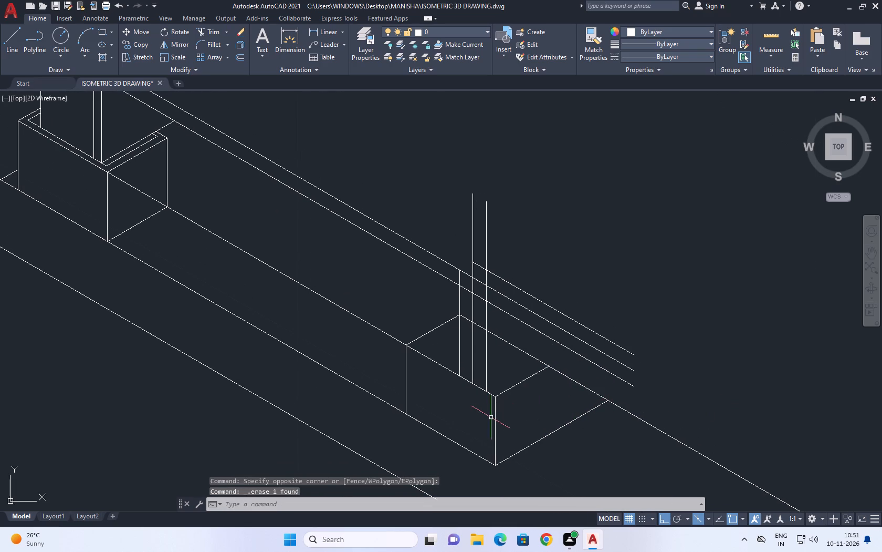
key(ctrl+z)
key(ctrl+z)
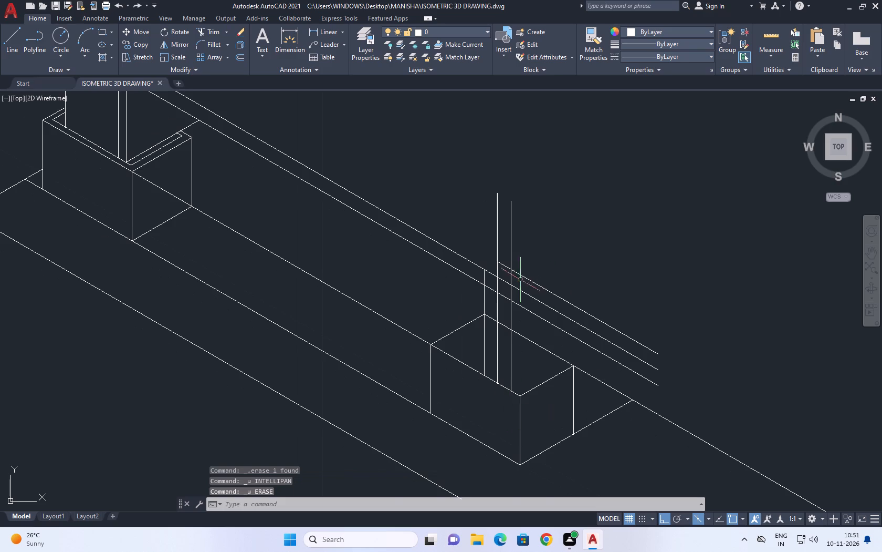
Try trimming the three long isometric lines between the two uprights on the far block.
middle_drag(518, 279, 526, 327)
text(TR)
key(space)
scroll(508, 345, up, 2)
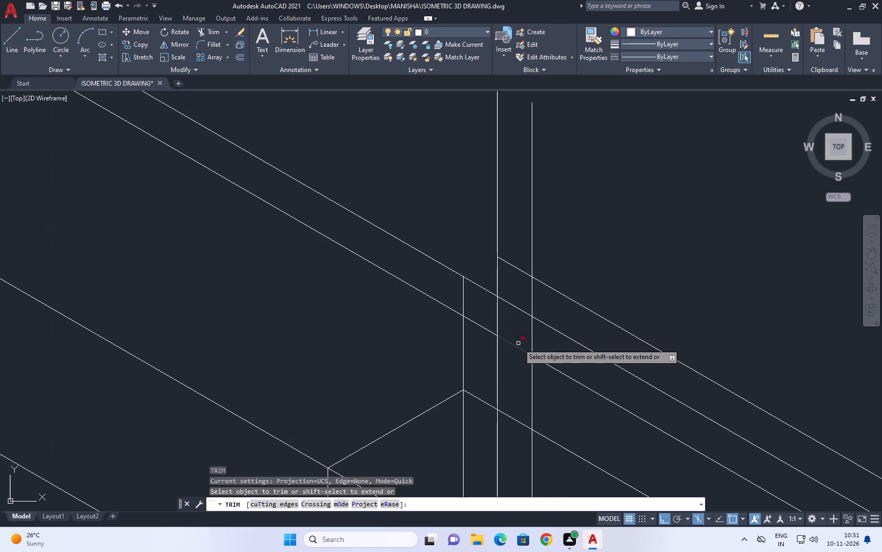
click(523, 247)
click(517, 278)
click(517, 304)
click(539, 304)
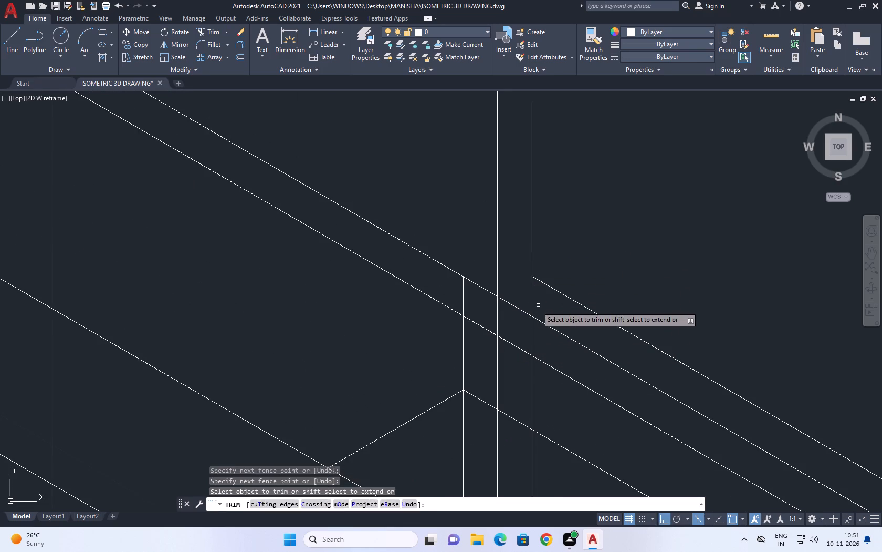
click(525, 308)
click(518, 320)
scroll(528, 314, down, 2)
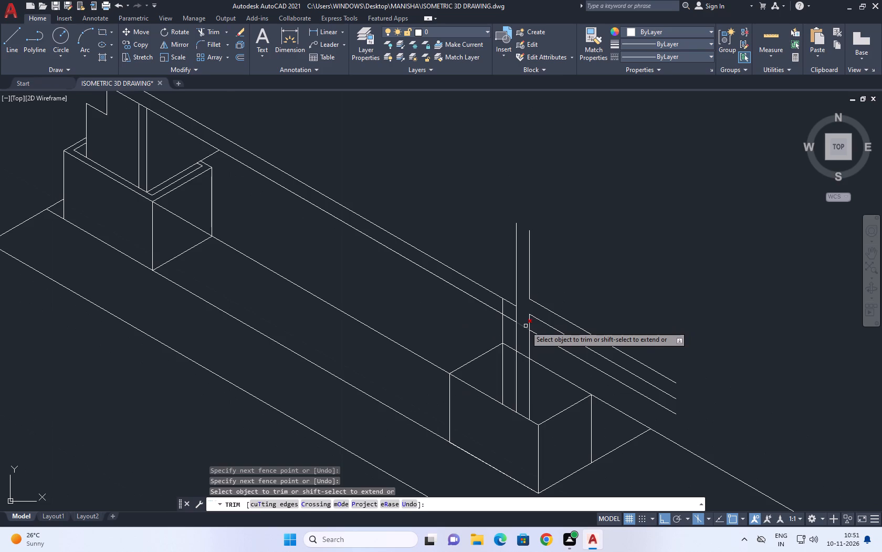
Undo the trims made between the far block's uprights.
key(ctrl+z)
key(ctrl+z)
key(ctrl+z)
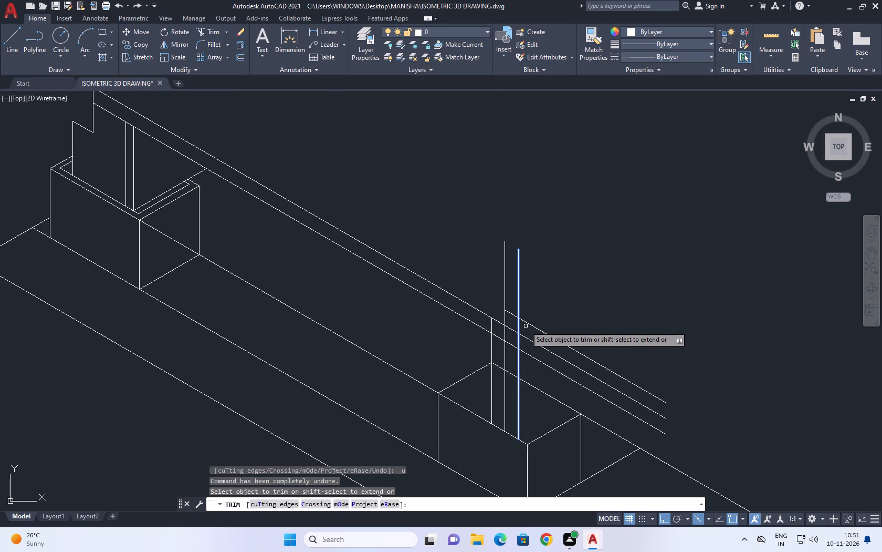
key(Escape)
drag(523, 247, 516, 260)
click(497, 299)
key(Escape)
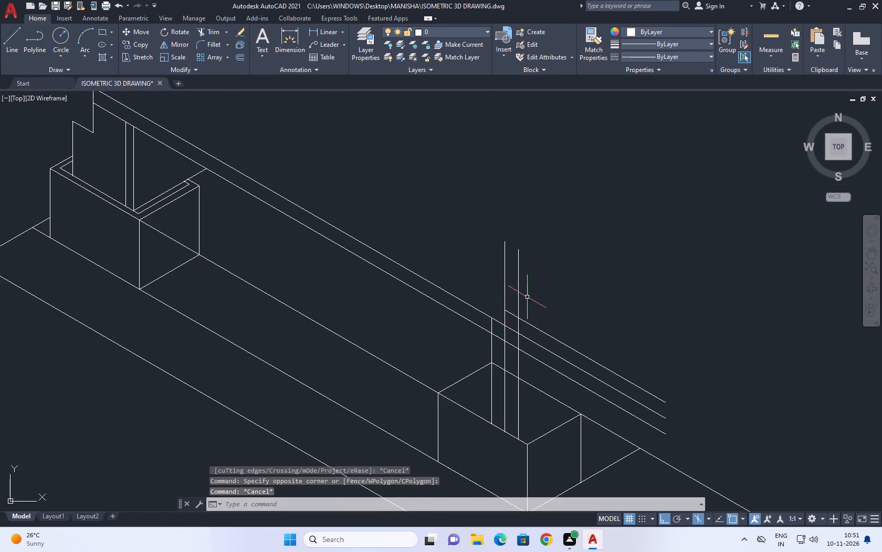
Copy the body's upper long line, starting at the stepped panel's top, 3.20 vertically upward.
scroll(527, 300, down, 2)
middle_drag(609, 308, 531, 293)
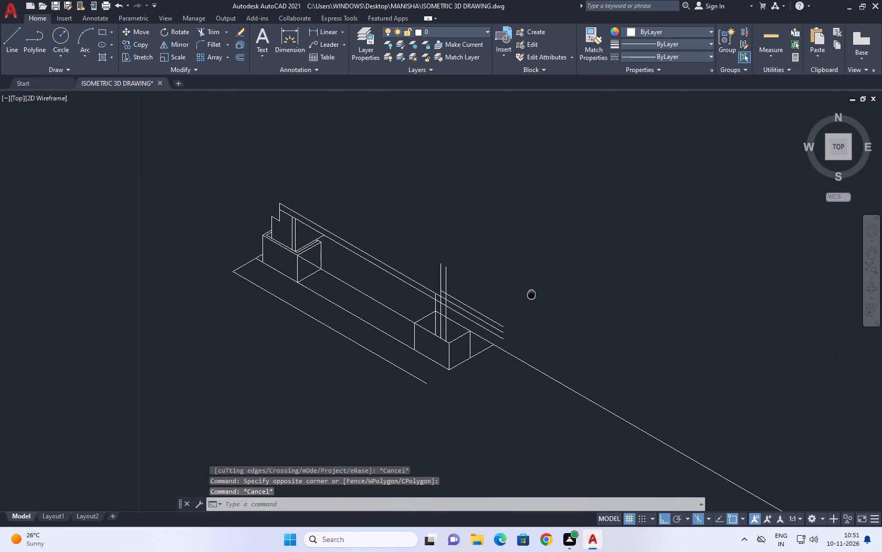
middle_drag(531, 293, 520, 306)
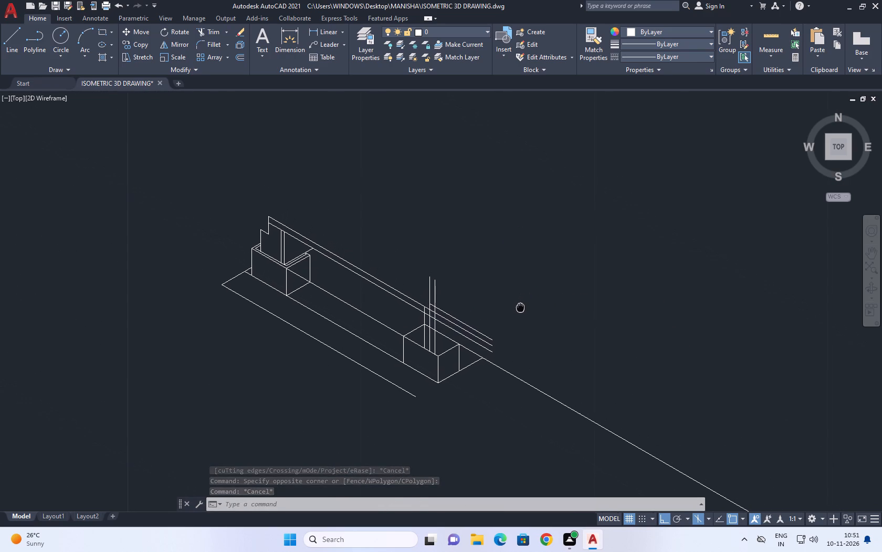
middle_drag(520, 306, 518, 315)
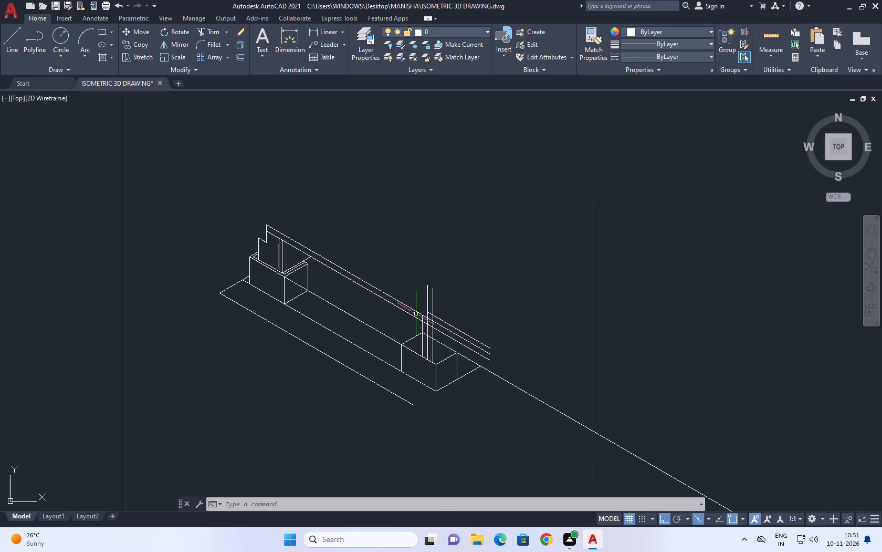
click(417, 311)
middle_drag(408, 274, 412, 299)
key(c)
text(O)
key(space)
drag(412, 329, 413, 329)
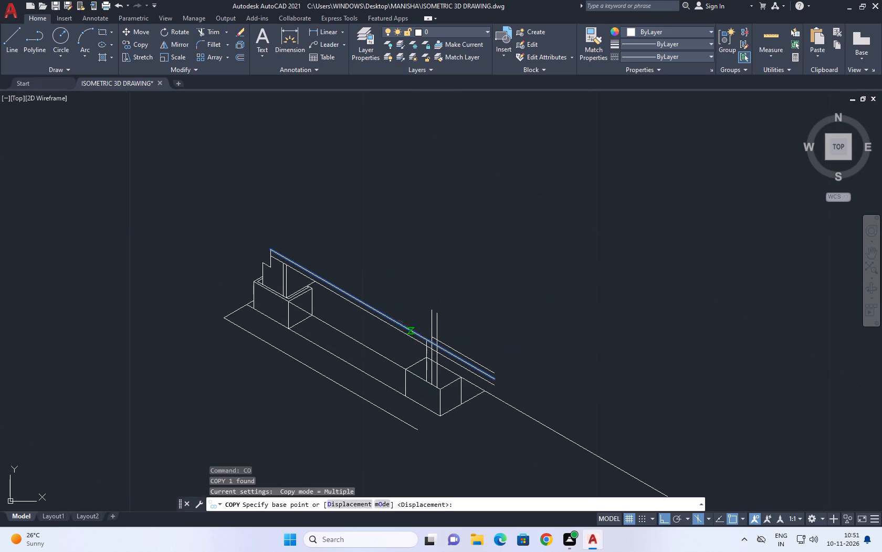
drag(413, 329, 422, 323)
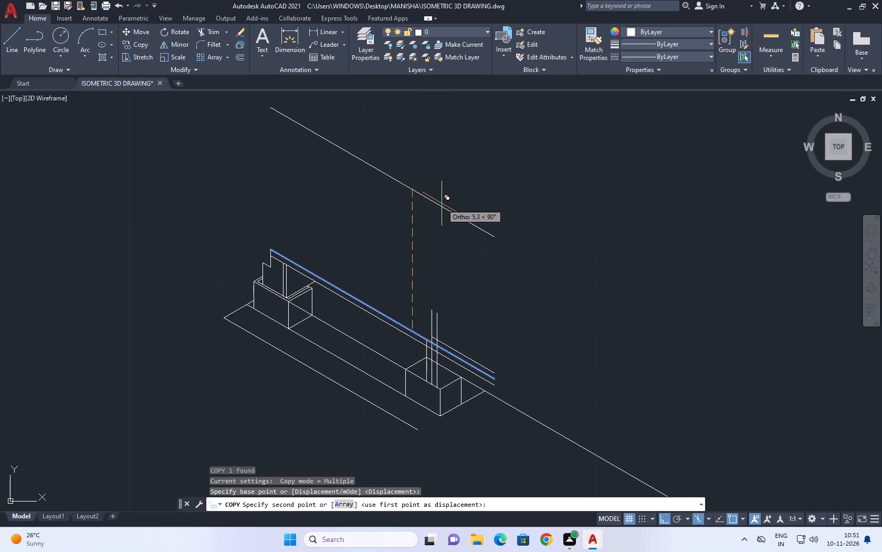
text(3.20)
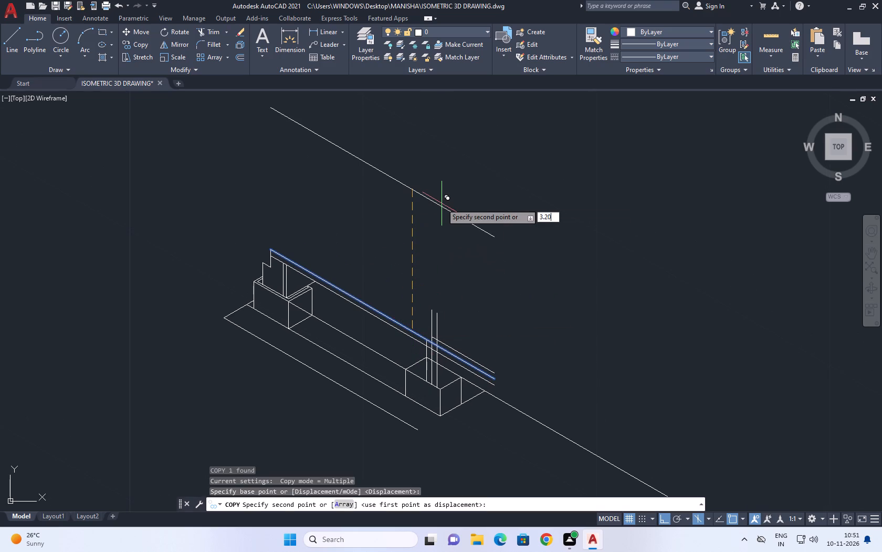
key(Return)
key(Escape)
Copy the raised long line 0.226 vertically upward as the top rail's second edge.
click(392, 251)
click(373, 216)
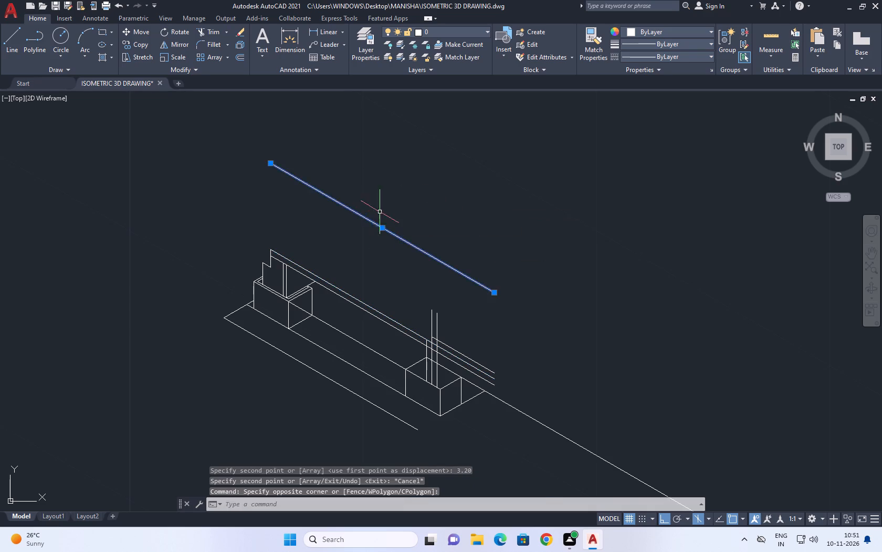
middle_drag(381, 223, 391, 300)
key(c)
key(o)
key(space)
click(408, 311)
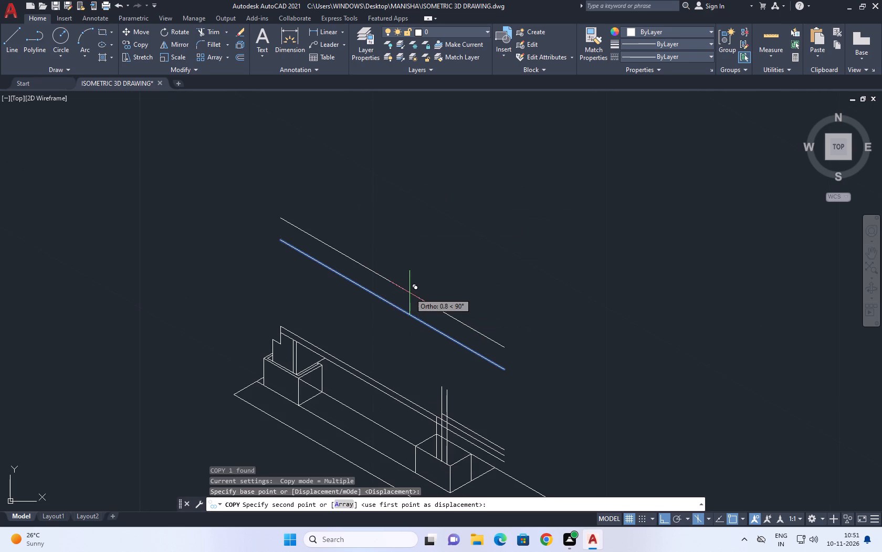
text(0.26)
key(BackSpace)
text(26)
key(Return)
key(Escape)
Extend both of the far block's uprights through the lower raised line up to the upper one.
middle_drag(303, 332, 351, 339)
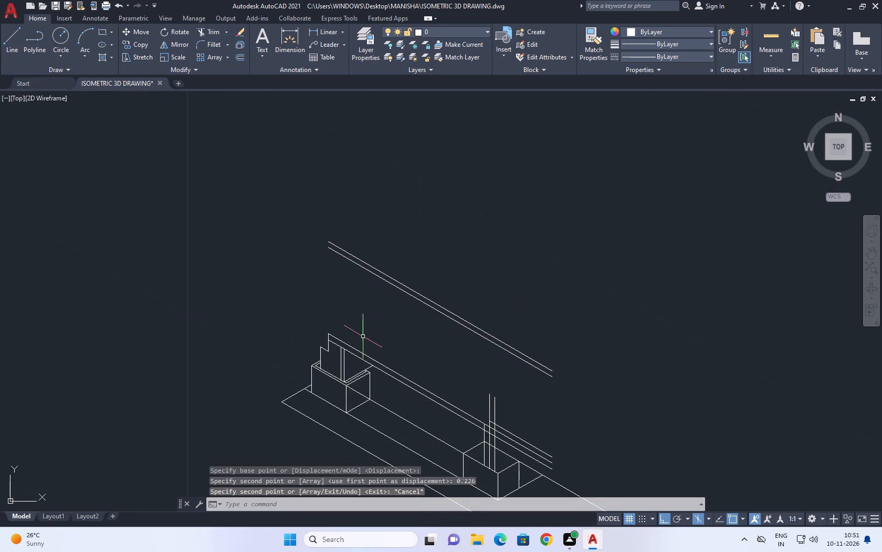
middle_drag(354, 347, 369, 347)
scroll(514, 416, up, 2)
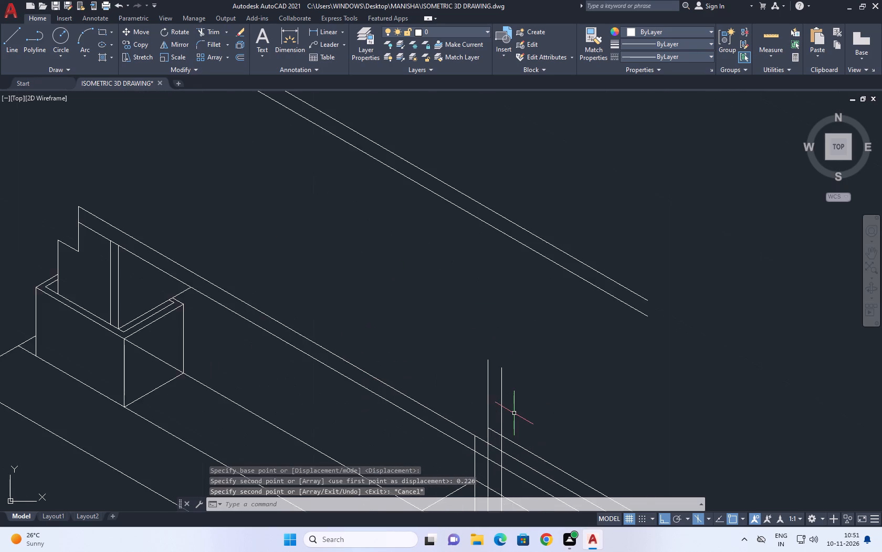
middle_drag(514, 414, 529, 371)
text(EX)
key(space)
drag(543, 381, 541, 375)
click(472, 322)
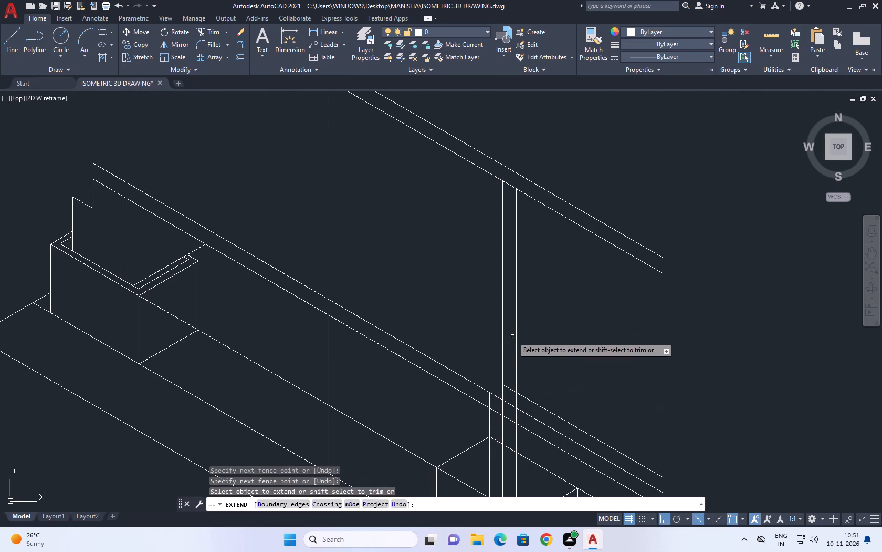
drag(554, 342, 536, 332)
click(485, 303)
click(561, 320)
key(Escape)
Trim the two raised rail lines beyond the far block's outer upright.
middle_drag(491, 269, 502, 308)
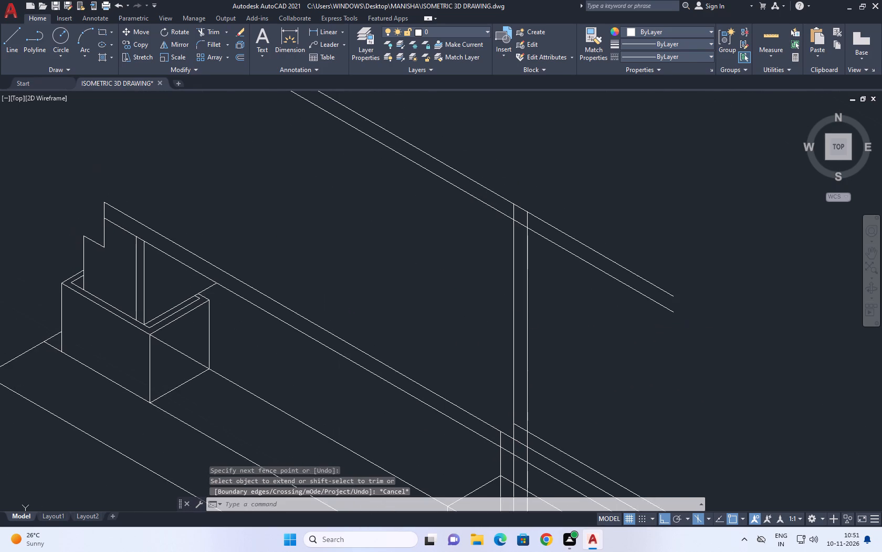
key(t)
key(r)
key(space)
click(605, 238)
drag(601, 293, 607, 310)
key(Escape)
Trim the body's upper long line between the far block's two uprights.
scroll(549, 281, down, 2)
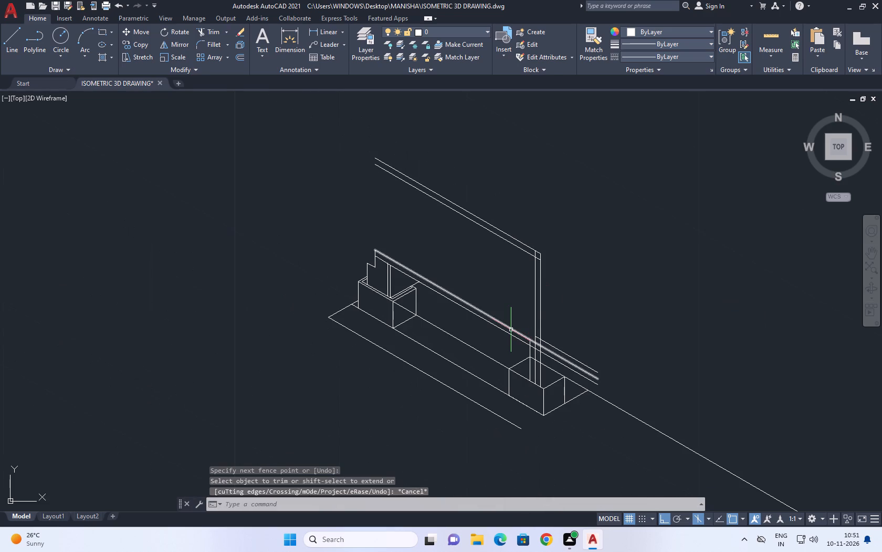
click(511, 330)
key(Escape)
middle_click(615, 379)
key(t)
key(r)
key(space)
scroll(548, 343, up, 4)
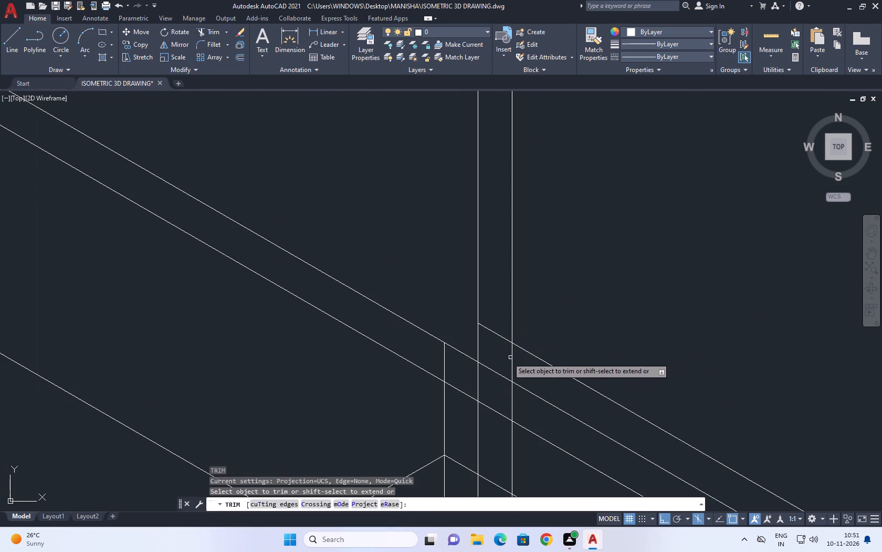
click(486, 361)
click(485, 386)
key(Escape)
Draw a vertical line about 4.8 long from the top of the stepped panel's first upright, past the raised rails.
scroll(523, 352, down, 3)
middle_drag(462, 313, 504, 367)
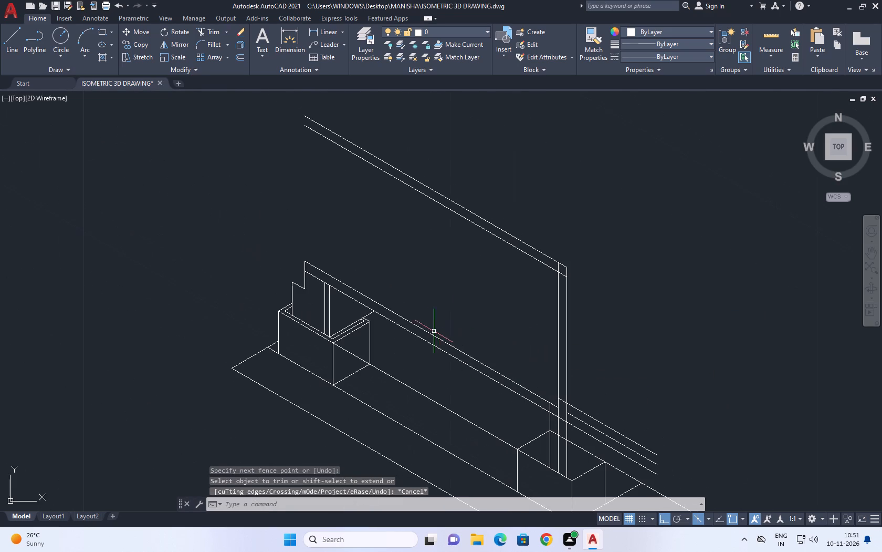
middle_drag(408, 321, 511, 379)
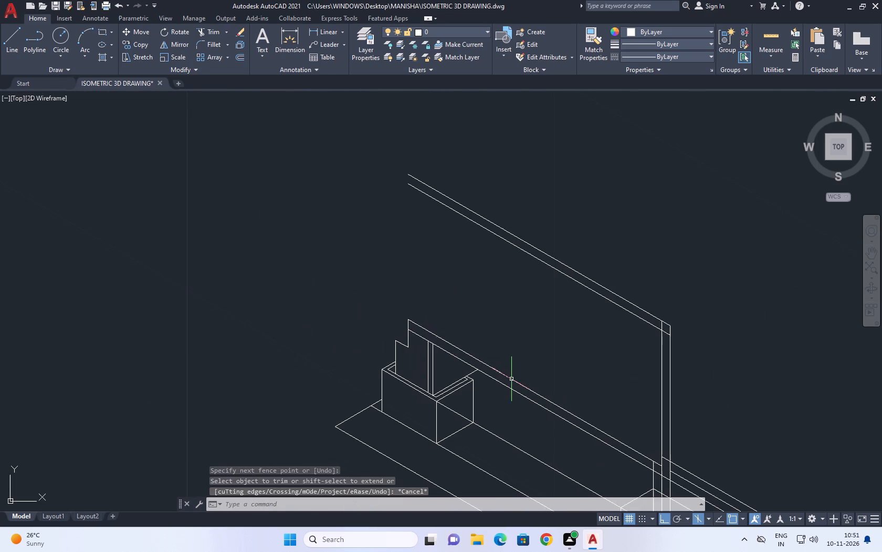
middle_click(469, 360)
key(l)
key(space)
scroll(429, 340, up, 1)
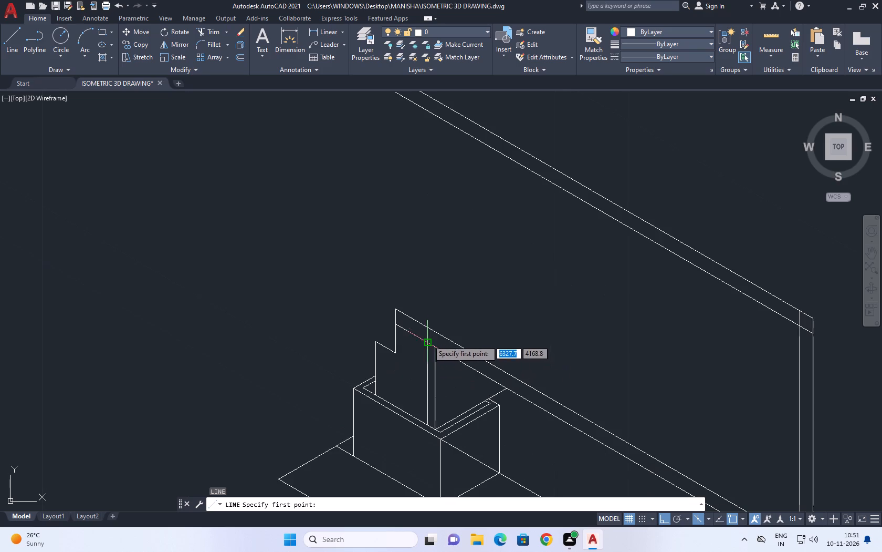
click(426, 345)
middle_drag(427, 214, 444, 305)
scroll(450, 313, down, 3)
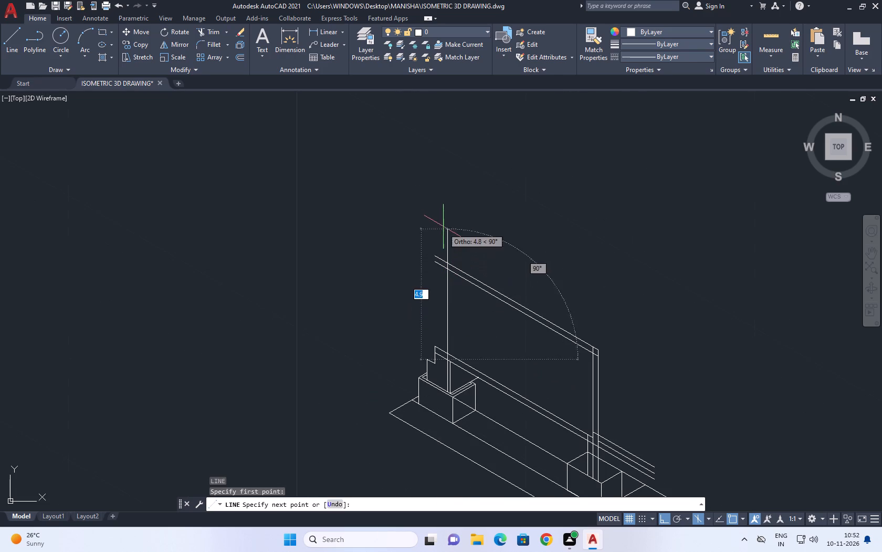
click(444, 225)
key(Escape)
Copy the new vertical line 0.226 along the long isometric direction at 330°.
click(449, 320)
click(435, 296)
middle_drag(489, 334, 500, 359)
key(c)
key(o)
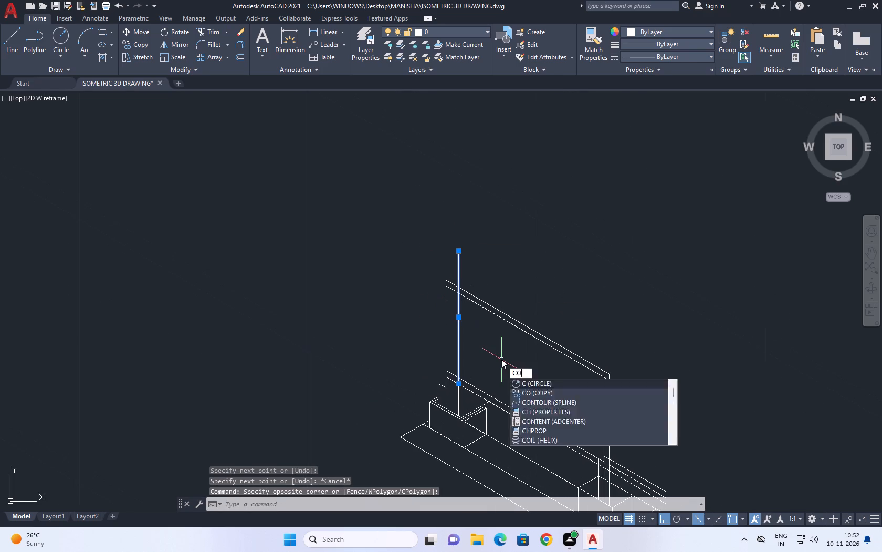
key(space)
scroll(456, 356, up, 2)
drag(460, 353, 467, 353)
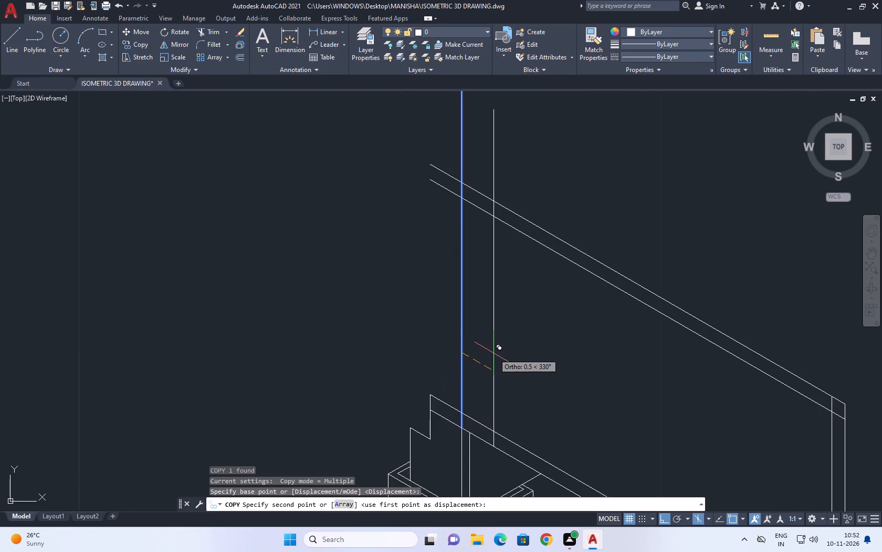
text(0.226)
key(Return)
key(Escape)
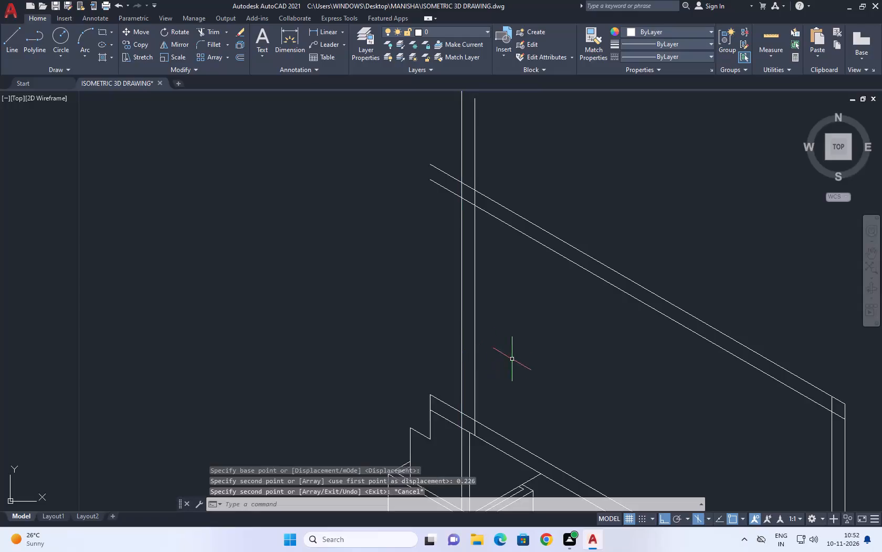
Trim the raised rails' overhang beyond the new uprights, and the ends of those uprights above the top rail.
middle_drag(477, 333, 513, 350)
key(t)
key(r)
key(space)
click(474, 167)
click(471, 224)
drag(458, 167, 459, 165)
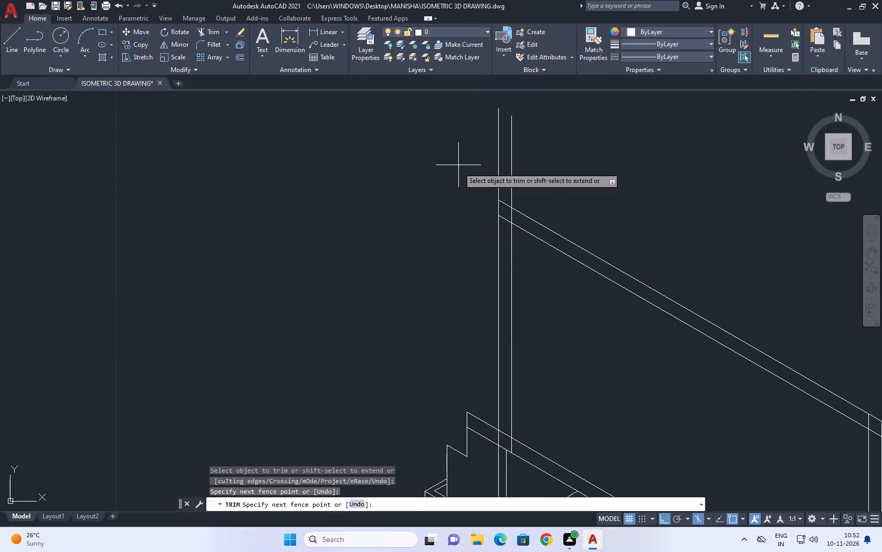
drag(459, 165, 487, 162)
drag(530, 161, 574, 168)
drag(490, 160, 367, 151)
click(543, 154)
drag(361, 171, 356, 171)
scroll(574, 168, down, 4)
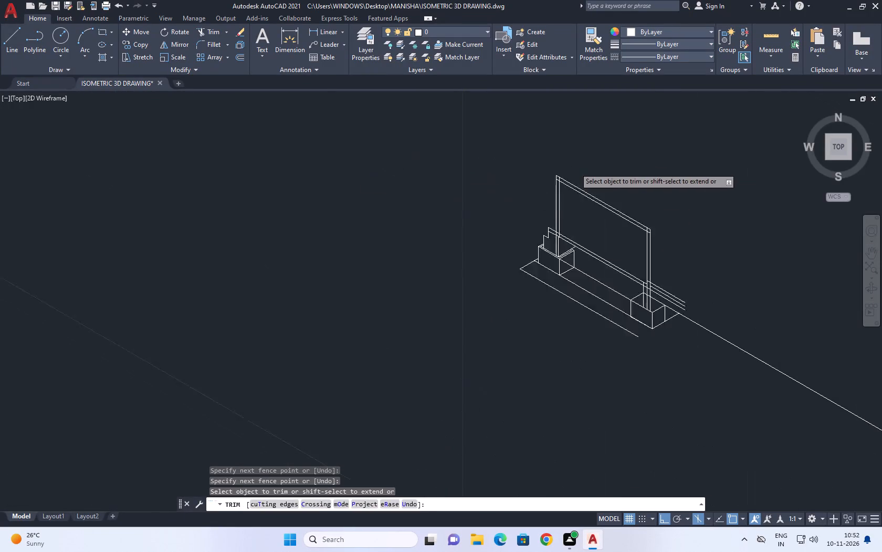
key(Escape)
Trim the new upright segments lying between the body's two upper long lines at the stepped panel.
scroll(558, 211, up, 6)
click(669, 132)
click(778, 239)
scroll(608, 193, down, 3)
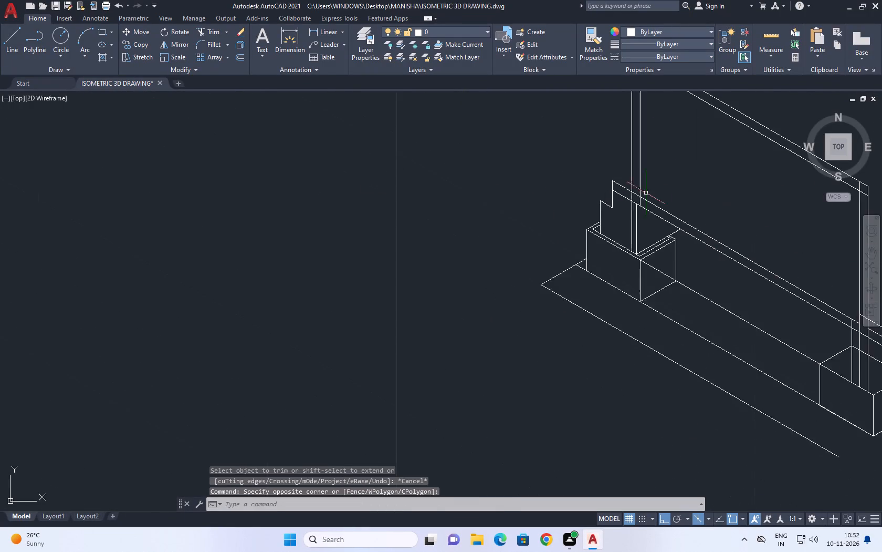
scroll(675, 183, up, 1)
middle_drag(674, 186, 579, 272)
scroll(564, 279, down, 2)
text(TR)
key(space)
scroll(559, 285, up, 4)
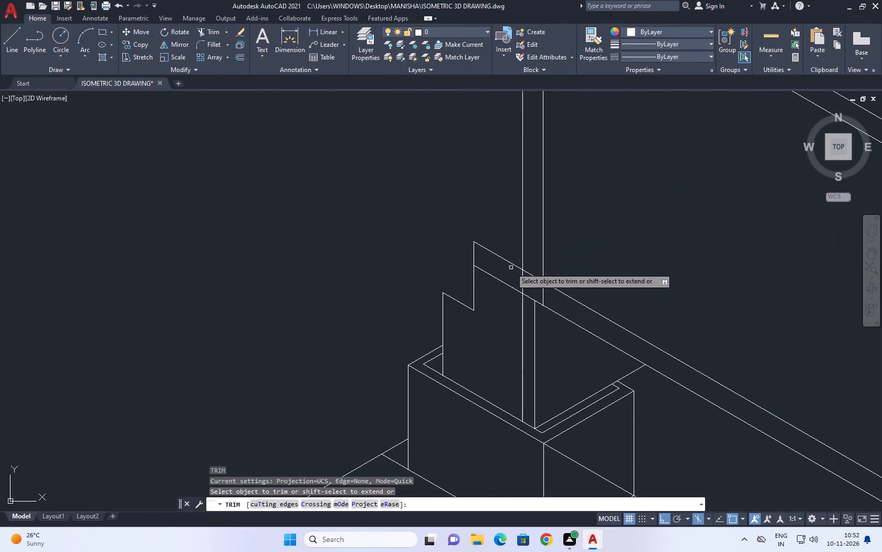
click(511, 267)
click(555, 294)
scroll(535, 281, down, 4)
key(Escape)
Trim the overlapping rail and upright segments inside the raised frame's corner above the stepped panel.
scroll(584, 226, up, 3)
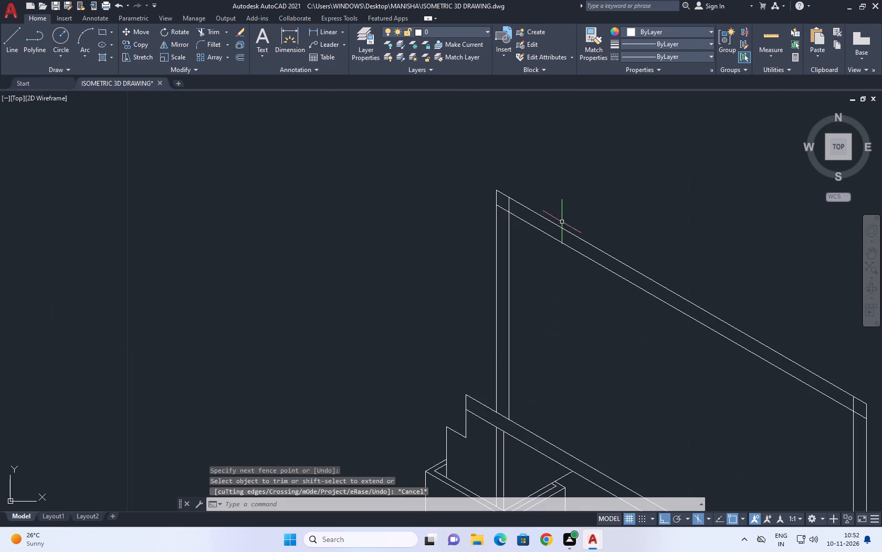
key(space)
scroll(505, 201, up, 3)
click(532, 221)
click(476, 243)
scroll(470, 243, down, 6)
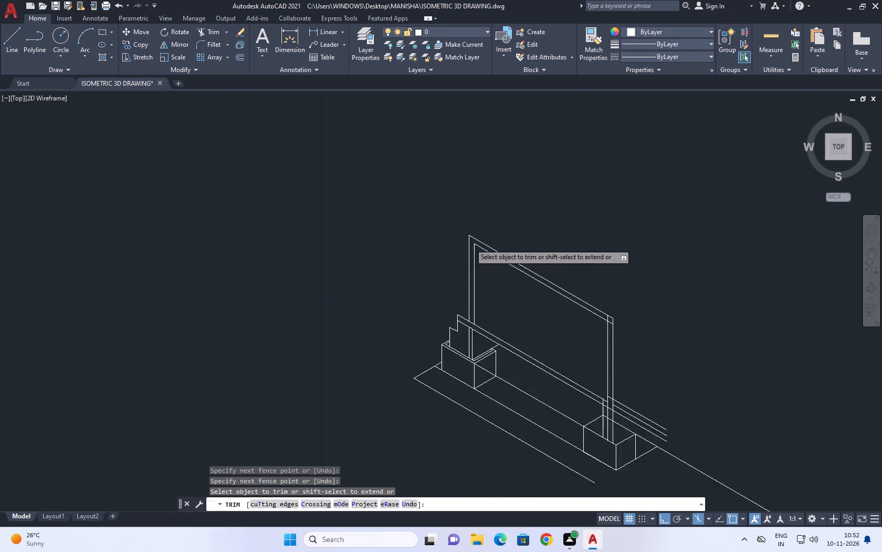
key(Escape)
Trim the overlapping rail and upright segments inside the raised frame's corner above the far block.
scroll(550, 285, up, 3)
key(space)
scroll(583, 305, up, 4)
click(507, 241)
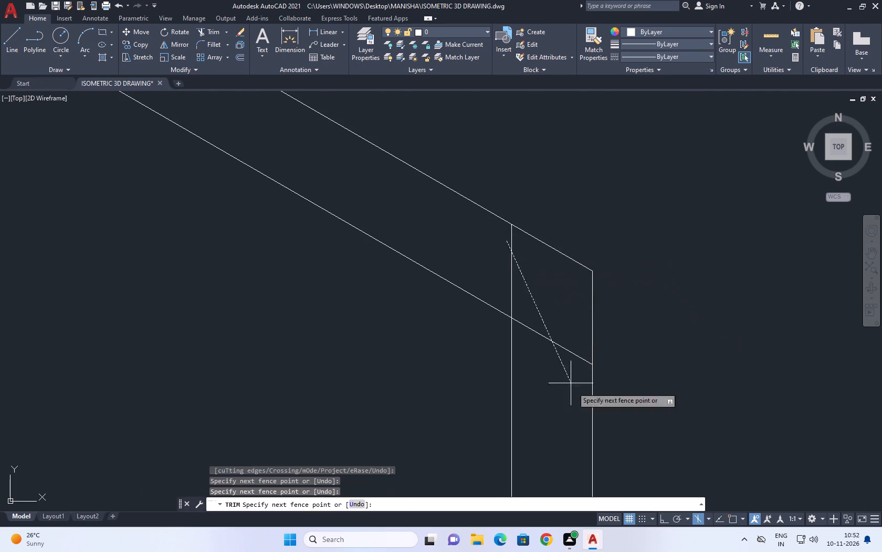
click(576, 402)
scroll(590, 363, down, 8)
key(Escape)
Draw a 2-unit line from the frame's inner corner above the stepped panel, extending the lower top-rail line outward past the upright.
middle_drag(586, 309, 556, 345)
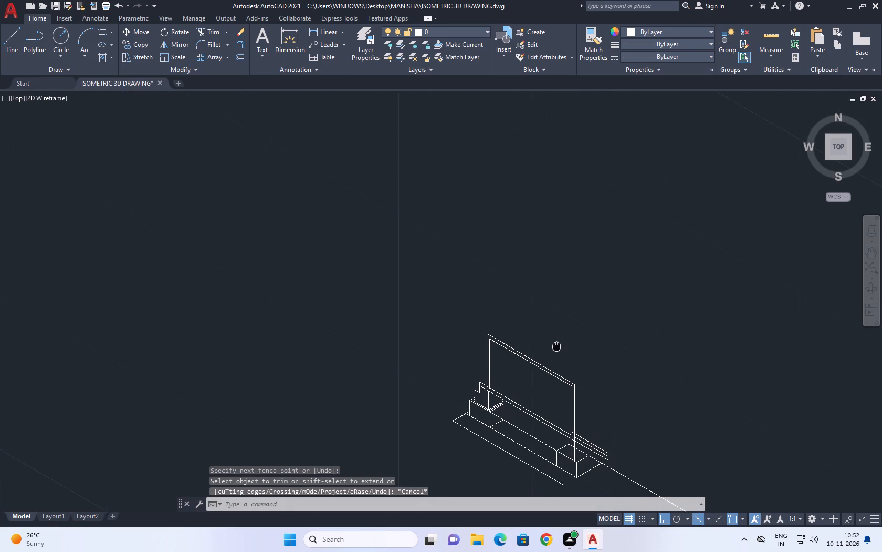
middle_drag(556, 345, 552, 344)
scroll(519, 340, up, 2)
click(508, 355)
middle_drag(480, 318, 482, 321)
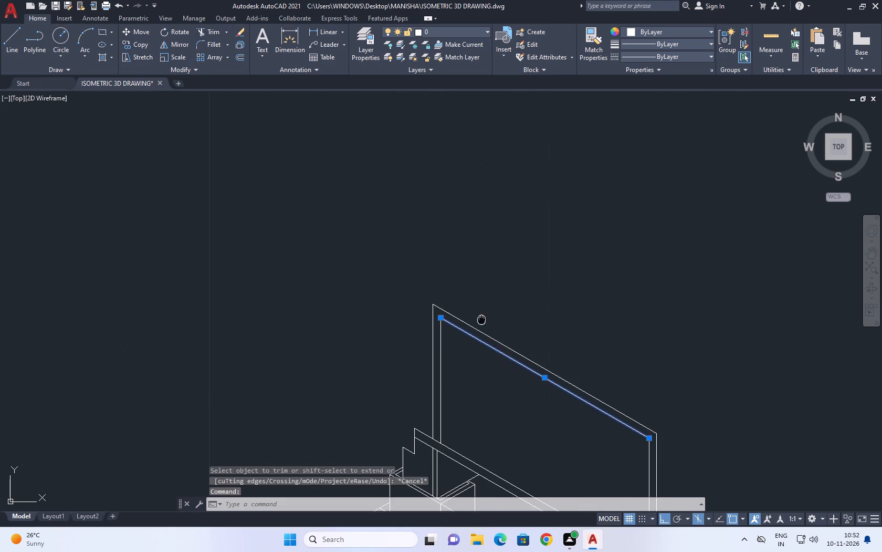
middle_drag(482, 321, 493, 365)
key(Escape)
middle_drag(496, 367, 545, 382)
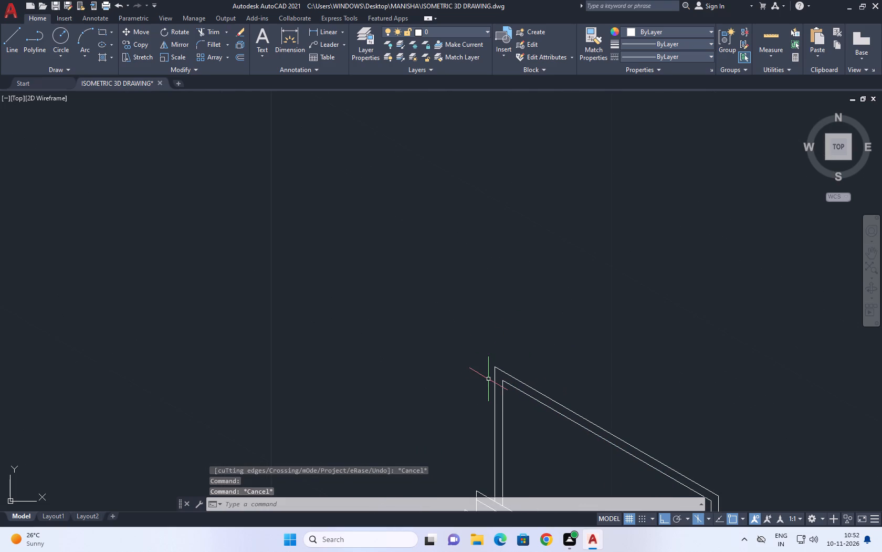
text(L)
key(space)
click(503, 381)
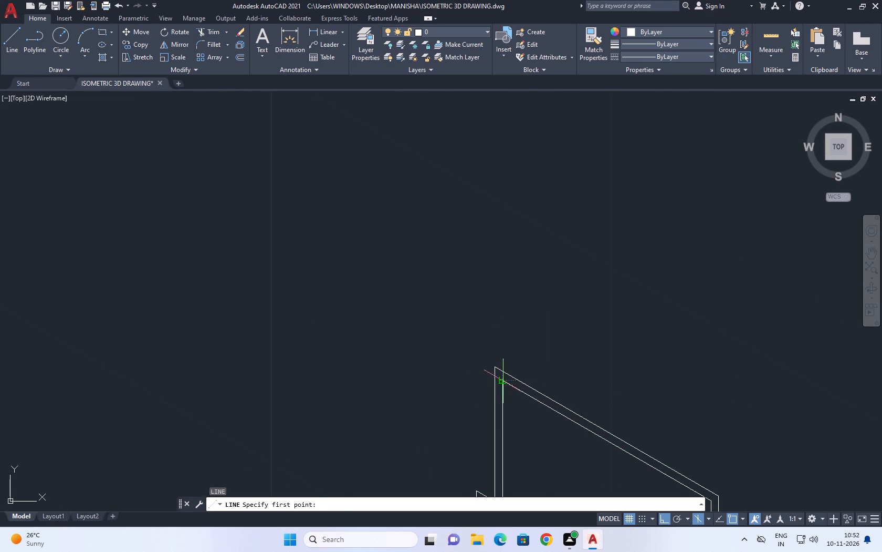
key(2)
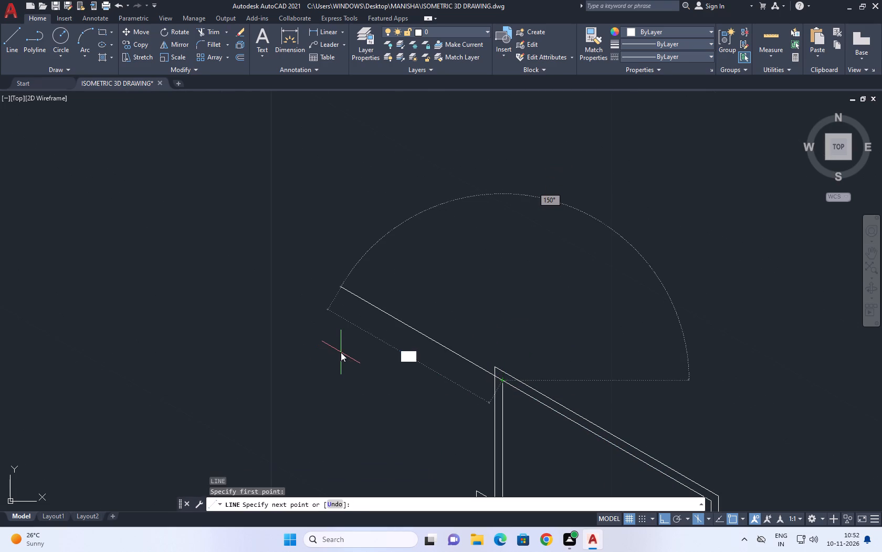
key(Return)
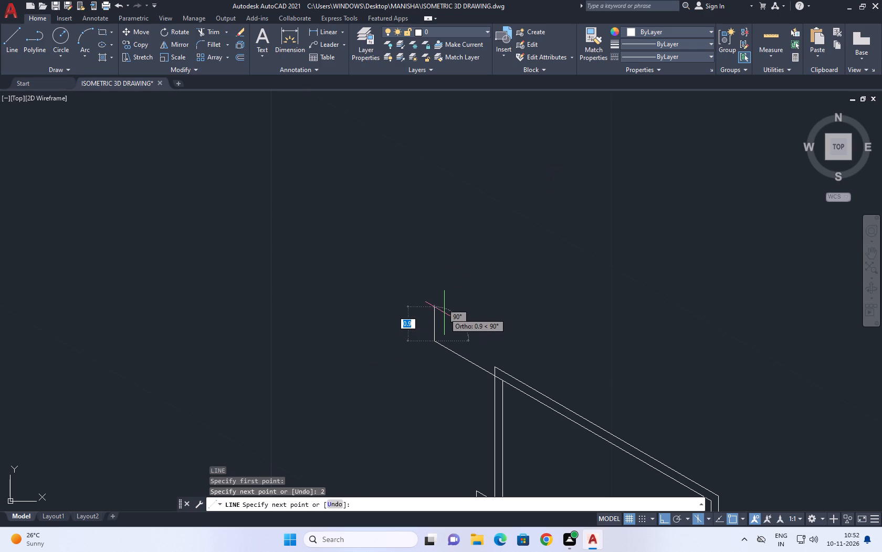
key(Escape)
Shorten the outer upright line above the stepped panel so its upper end meets the extended lower rail line.
middle_drag(517, 362, 486, 324)
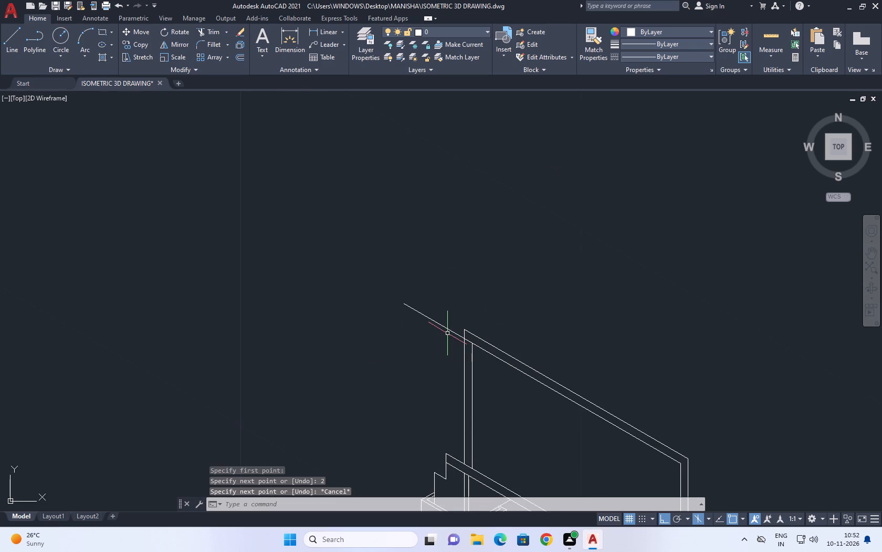
scroll(465, 332, up, 2)
click(462, 332)
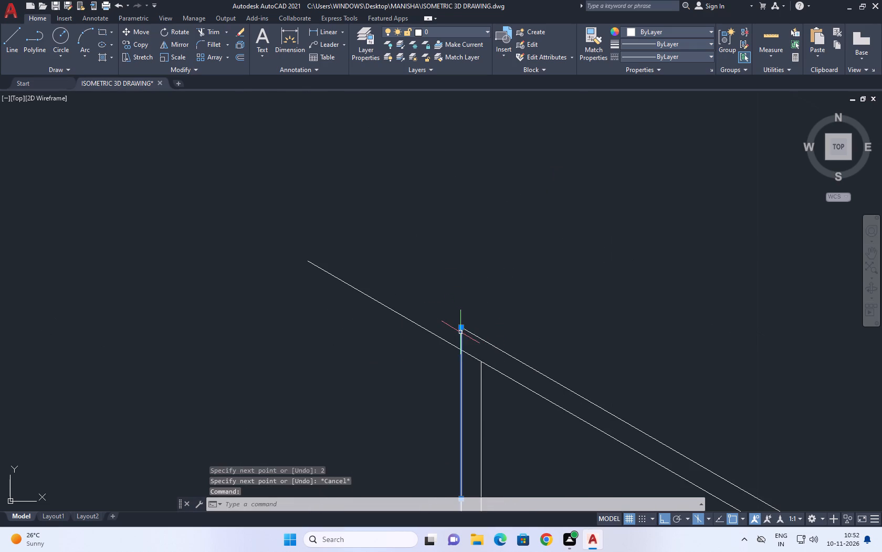
click(461, 328)
click(461, 349)
key(Escape)
scroll(458, 303, down, 1)
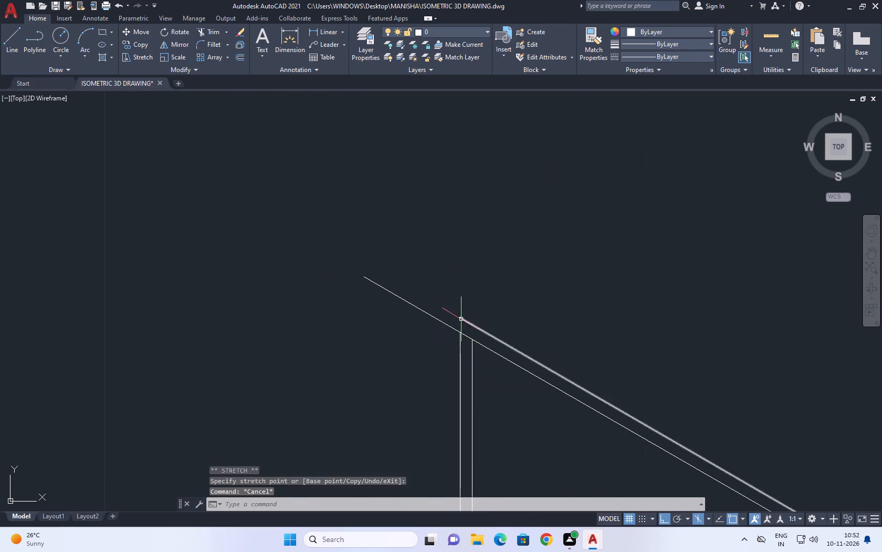
Draw a short vertical line upward from the outer end of the extended lower rail line.
middle_drag(440, 324, 456, 346)
key(l)
key(space)
click(381, 298)
click(382, 269)
key(Escape)
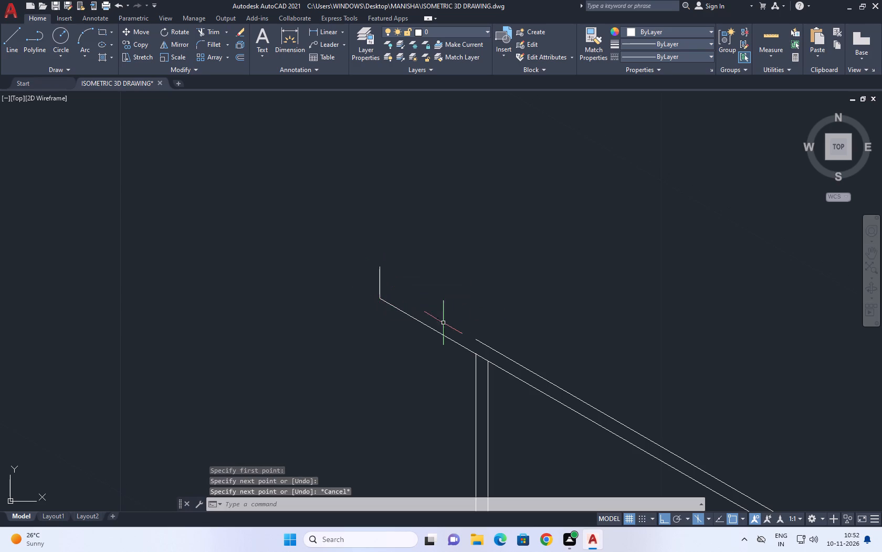
Fillet the upper rail line with the short vertical end line at radius 0 to close the rail's end.
text(F)
key(space)
click(478, 340)
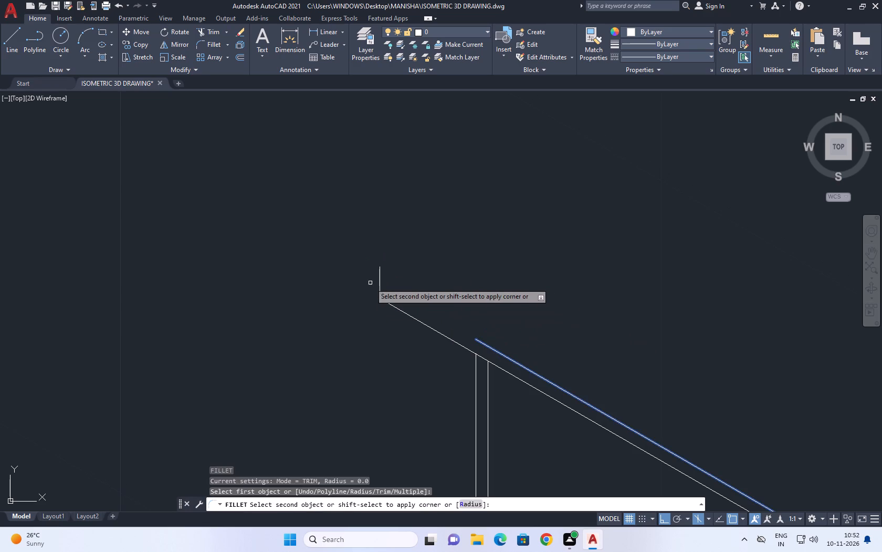
click(379, 291)
scroll(434, 281, down, 2)
scroll(486, 282, down, 1)
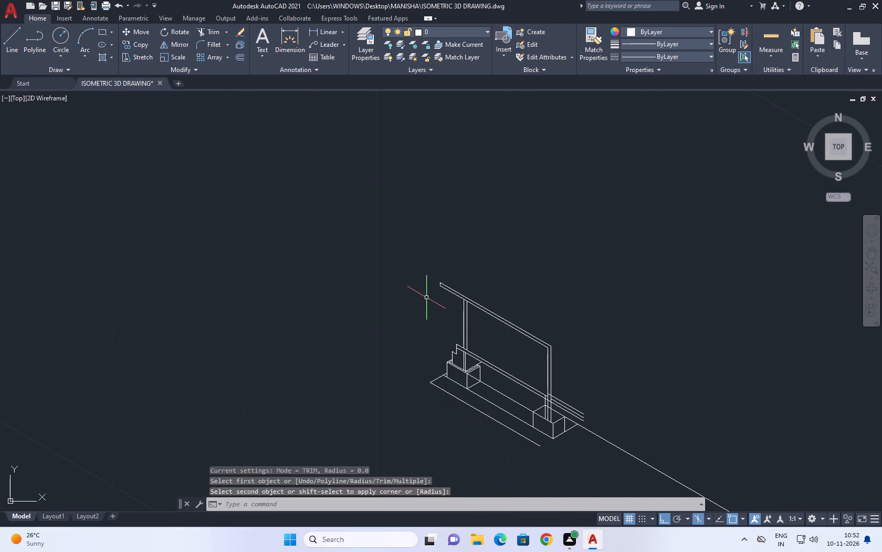
Move the rail's vertical end line 0.5 inward along the rail, toward the uprights.
scroll(426, 298, up, 5)
click(441, 248)
key(Escape)
click(430, 228)
drag(403, 222, 398, 221)
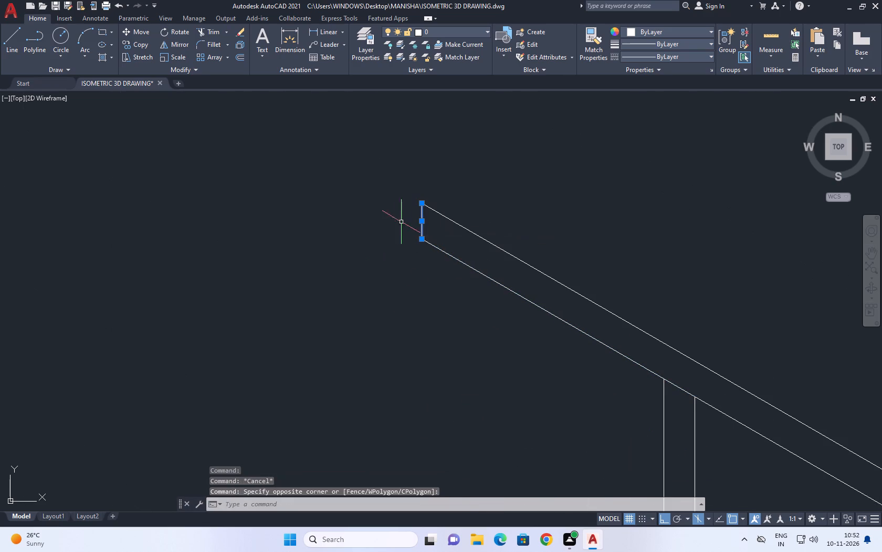
middle_drag(457, 243, 402, 243)
key(m)
key(space)
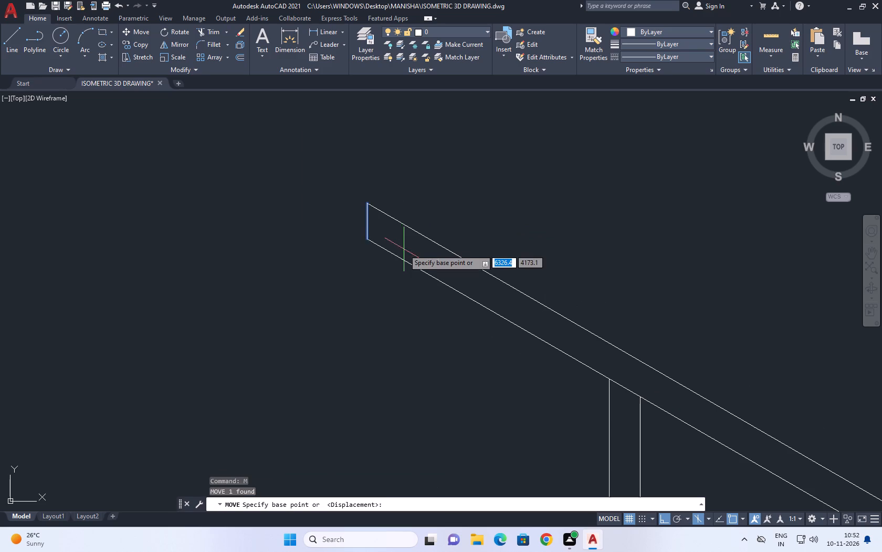
scroll(404, 250, up, 3)
click(398, 241)
key(0)
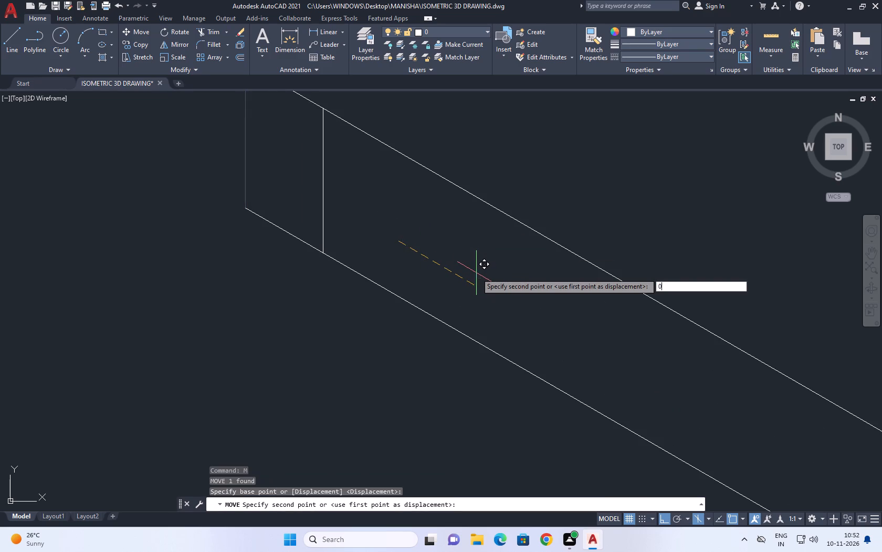
key(period)
text(5)
key(space)
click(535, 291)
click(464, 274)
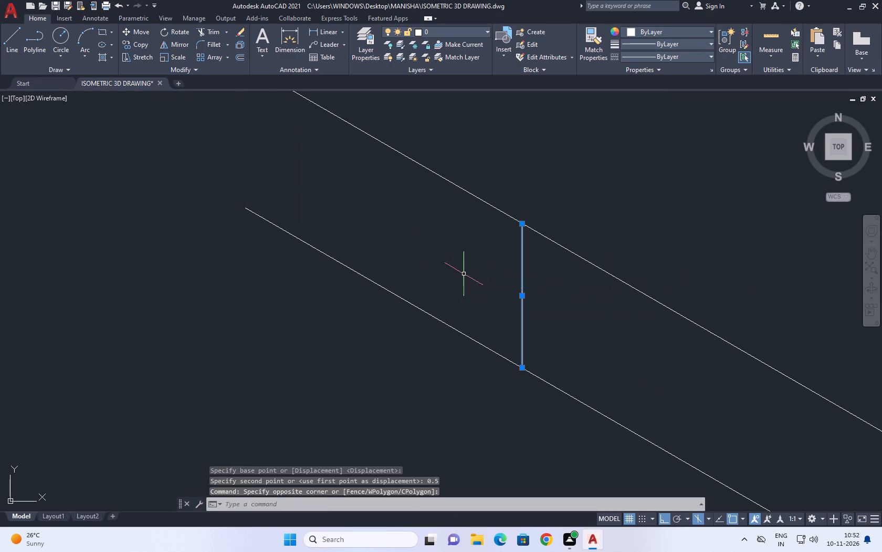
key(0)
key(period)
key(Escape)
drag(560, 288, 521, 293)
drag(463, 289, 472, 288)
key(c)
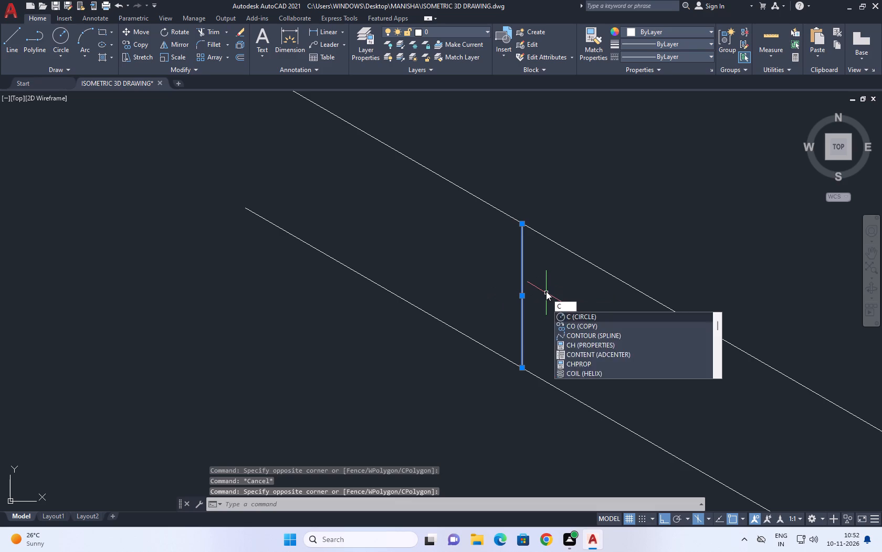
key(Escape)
Move the rail's vertical end line 0.1 back outward along the rail.
drag(548, 292, 521, 283)
click(462, 282)
key(m)
key(space)
drag(573, 315, 559, 315)
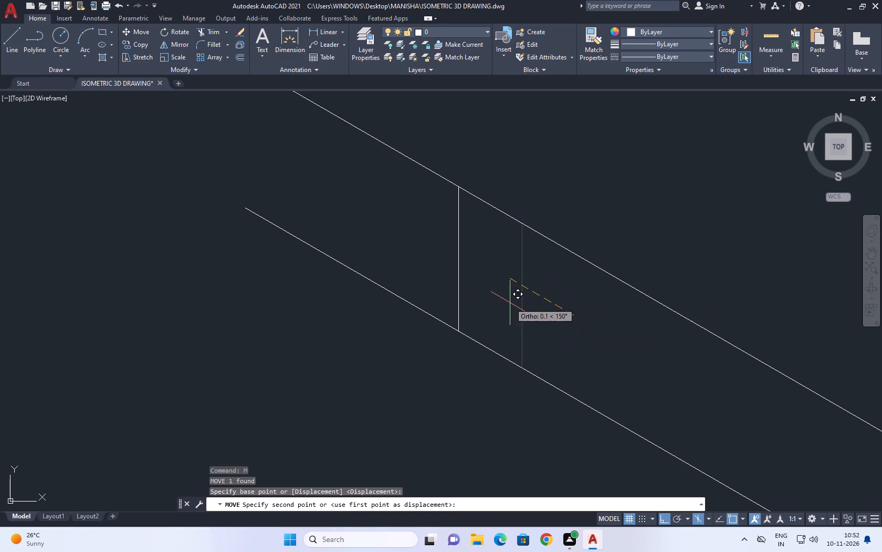
text(0.)
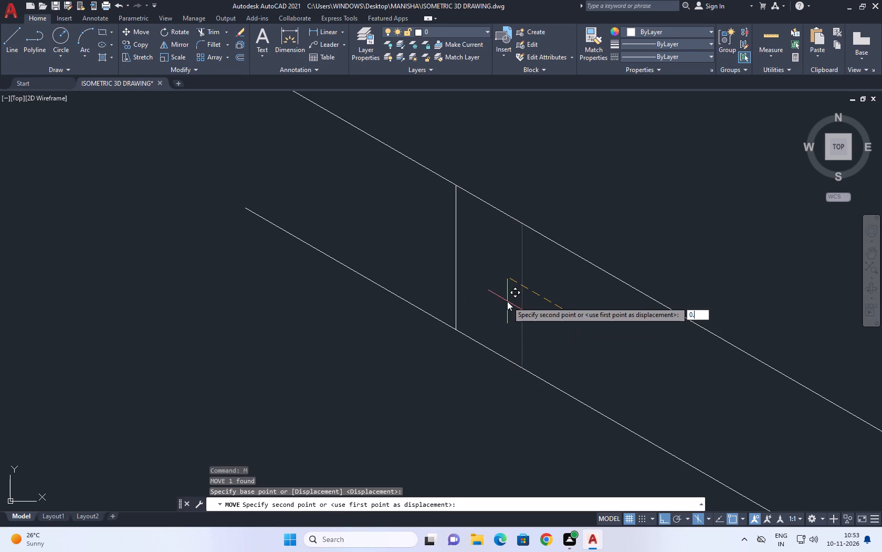
key(1)
key(space)
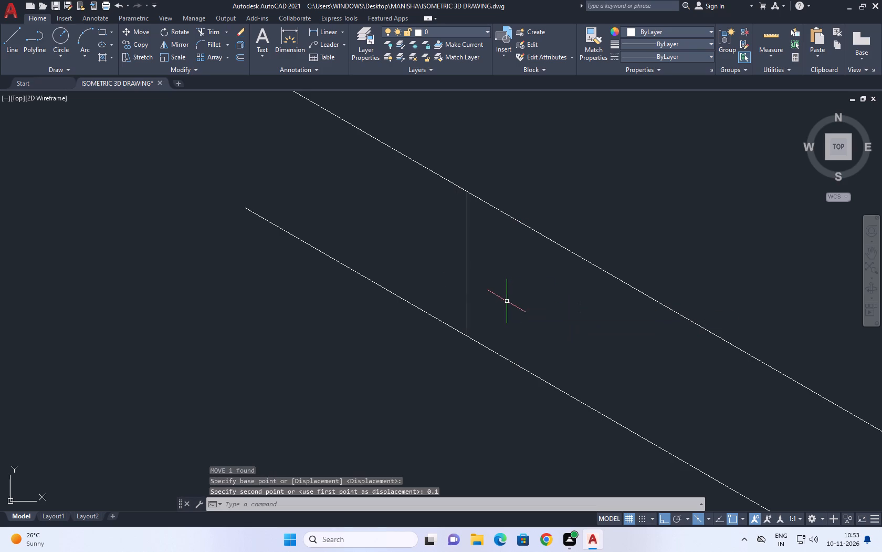
Trim the upper and lower rail lines' overhang beyond the vertical end line.
scroll(473, 299, down, 2)
middle_drag(479, 259, 493, 277)
key(t)
key(r)
key(space)
drag(449, 193, 442, 209)
click(430, 322)
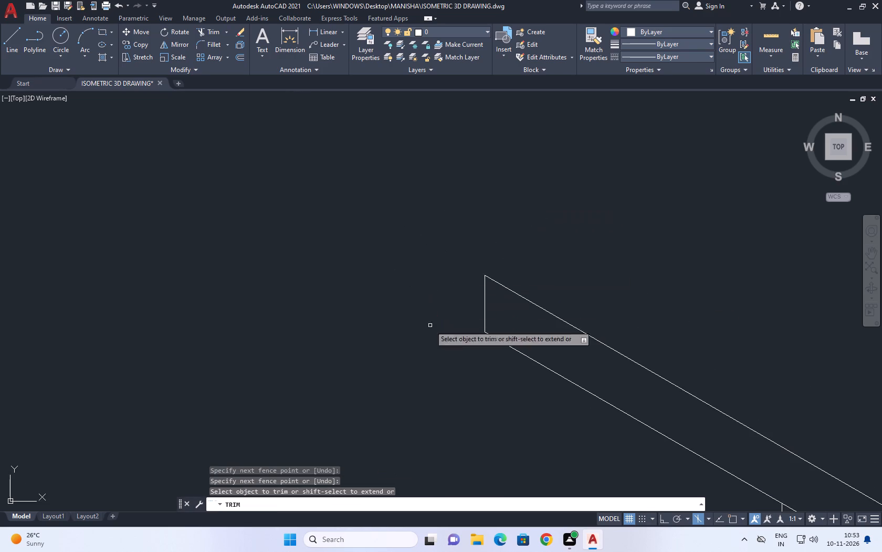
scroll(539, 195, down, 4)
key(Escape)
Copy the inner upright line above the stepped panel 0.226 toward the back in the top isoplane, giving the upright depth.
middle_drag(555, 244, 492, 260)
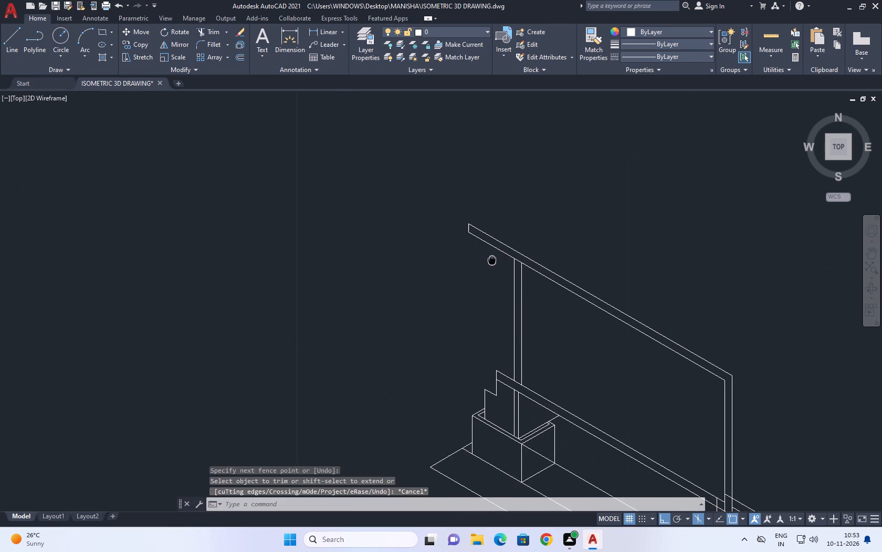
middle_drag(492, 260, 491, 260)
middle_drag(523, 304, 530, 320)
click(528, 333)
middle_drag(551, 333, 527, 336)
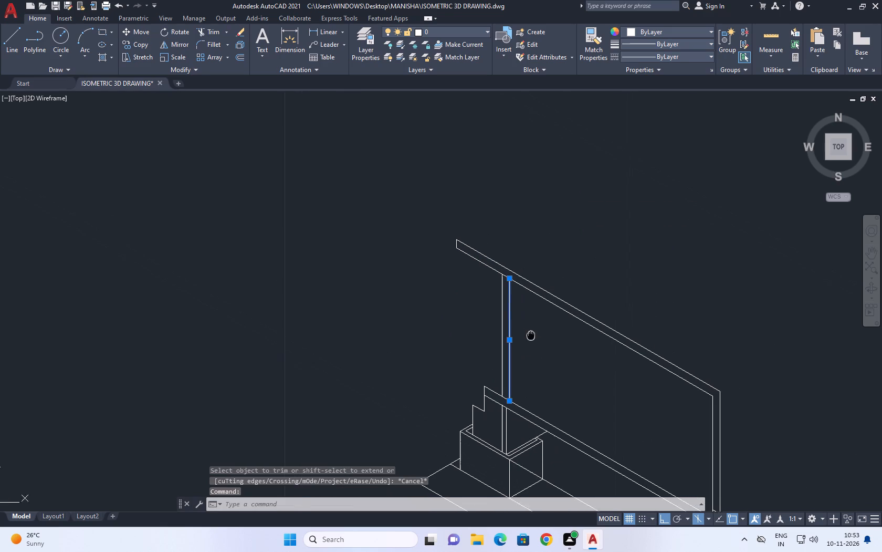
key(c)
key(o)
key(space)
scroll(518, 205, up, 1)
scroll(506, 310, up, 1)
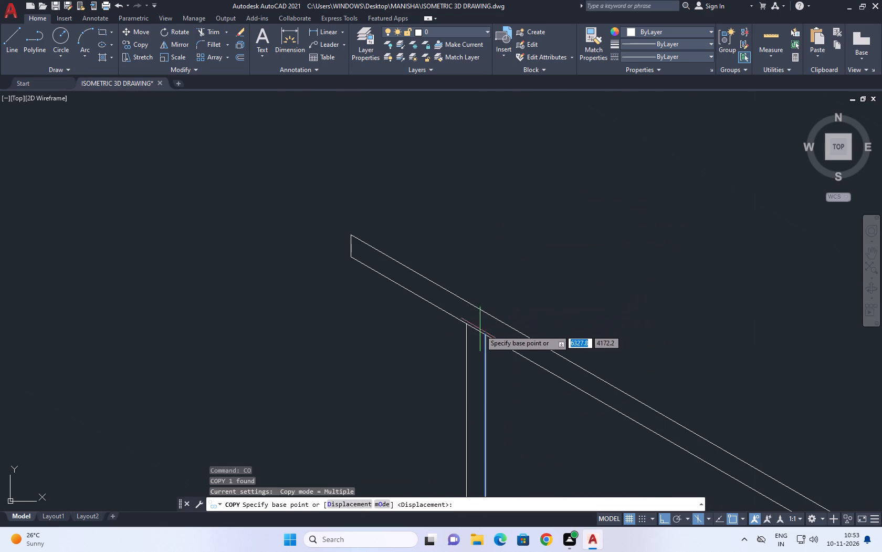
click(486, 334)
key(F5)
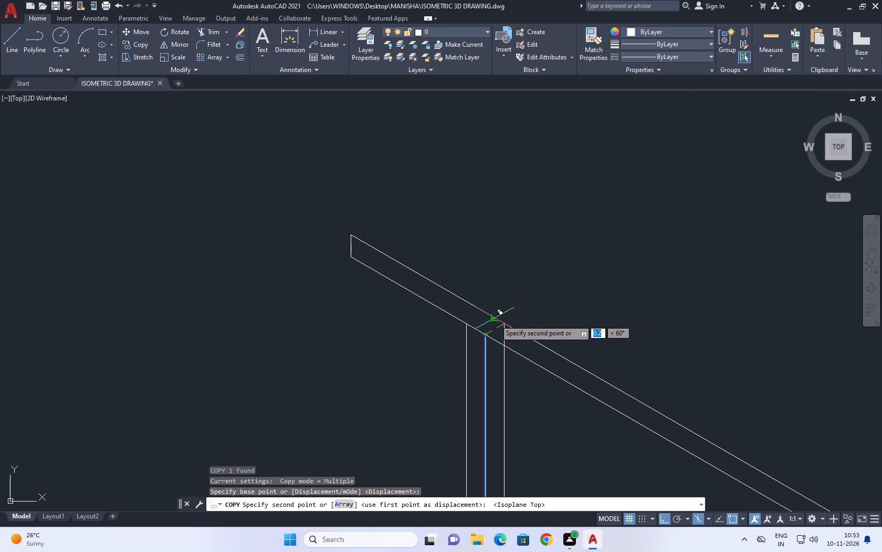
key(0)
text(.00)
key(2)
key(BackSpace)
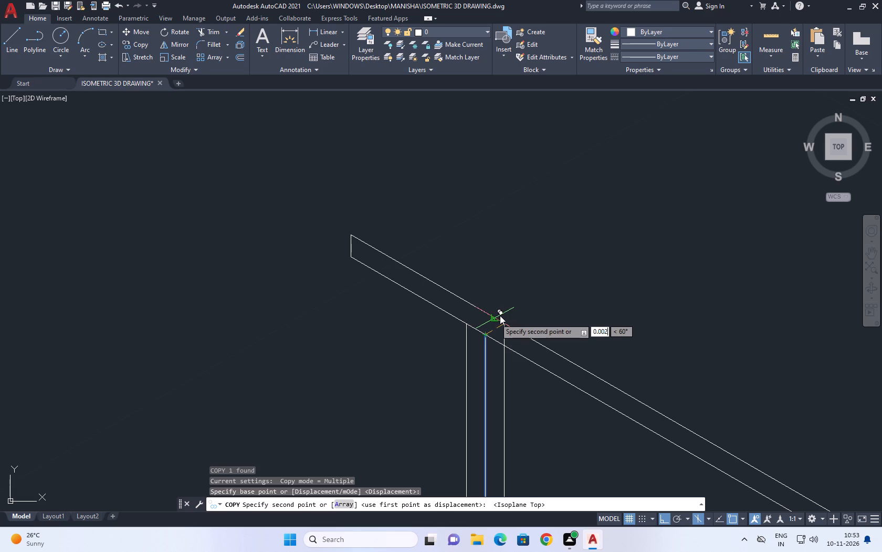
key(BackSpace)
key(BackSpace)
key(2)
text(26)
key(space)
key(Escape)
Trim the part of the copied upright line lying between the two top-rail lines.
middle_drag(494, 353, 508, 292)
key(l)
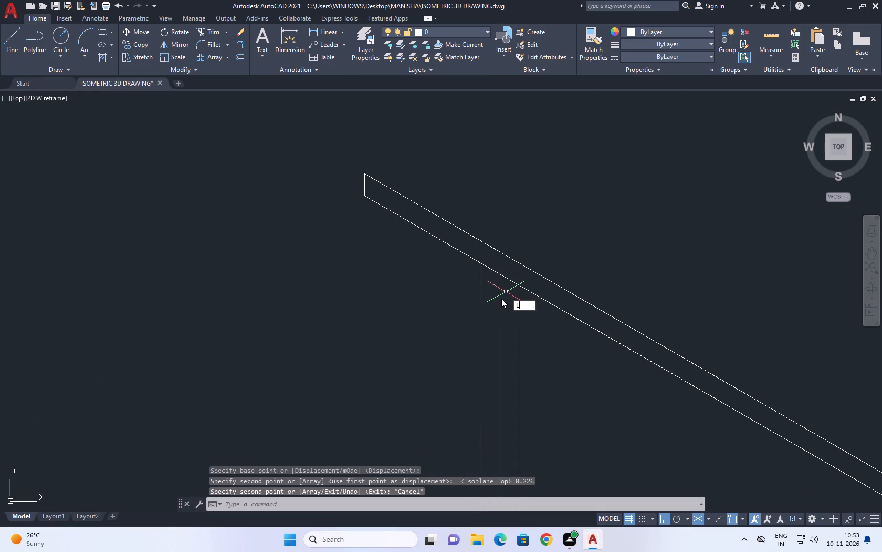
key(Escape)
key(t)
key(r)
key(space)
click(524, 279)
click(500, 270)
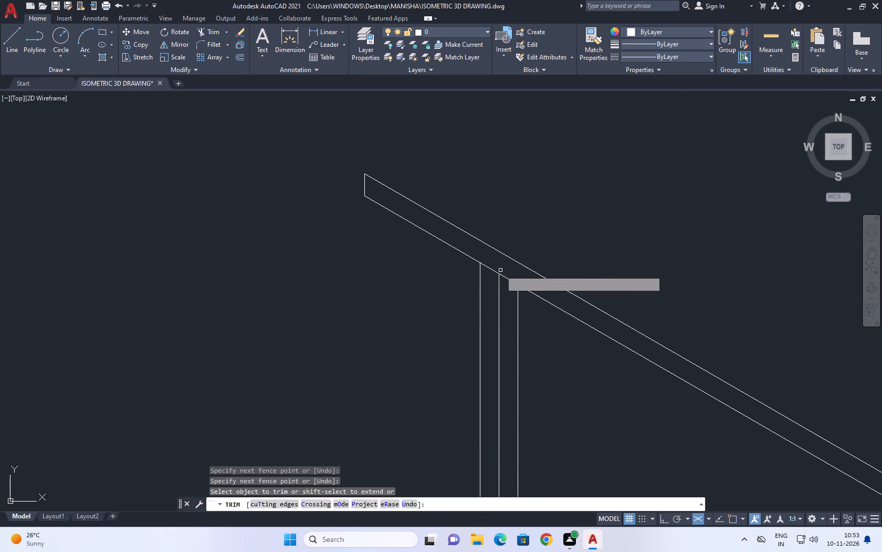
scroll(547, 257, down, 3)
key(Escape)
Draw a line joining the bottom ends of the inner upright line and its copy at the body's upper edge.
scroll(542, 341, up, 3)
middle_drag(520, 325, 500, 355)
key(l)
key(space)
scroll(517, 364, up, 1)
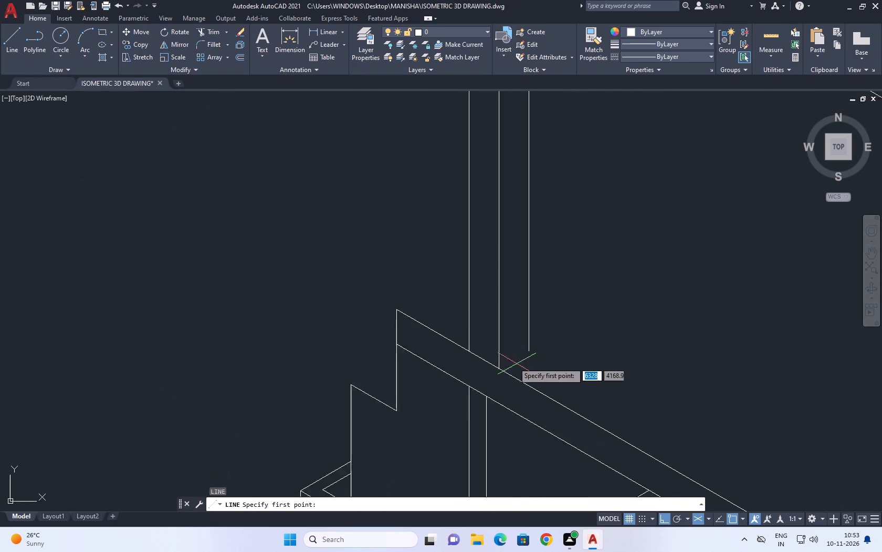
scroll(513, 362, up, 1)
drag(492, 373, 497, 373)
click(535, 345)
key(Escape)
scroll(573, 301, down, 4)
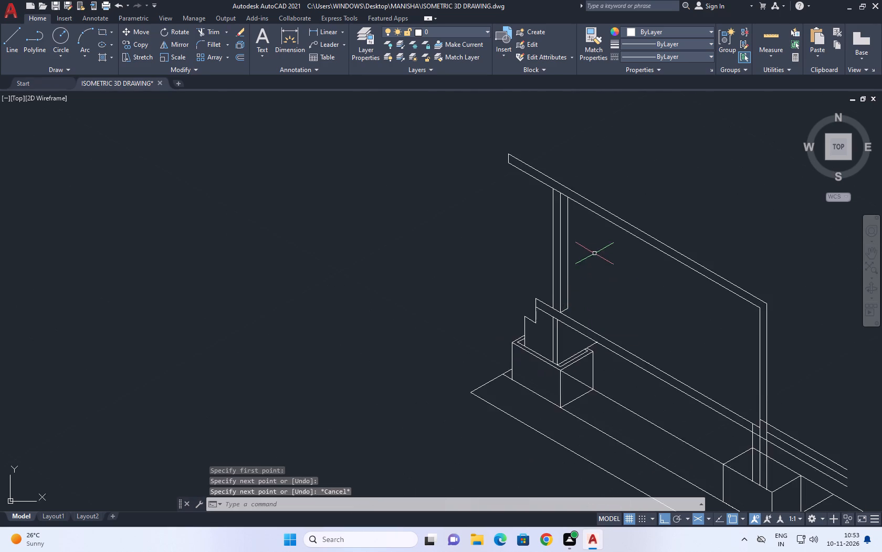
Draw a vertical line 0.9 upward in the right isoplane from the end corner of the body's upper edge, above the stepped panel.
middle_drag(593, 251, 520, 366)
key(l)
key(space)
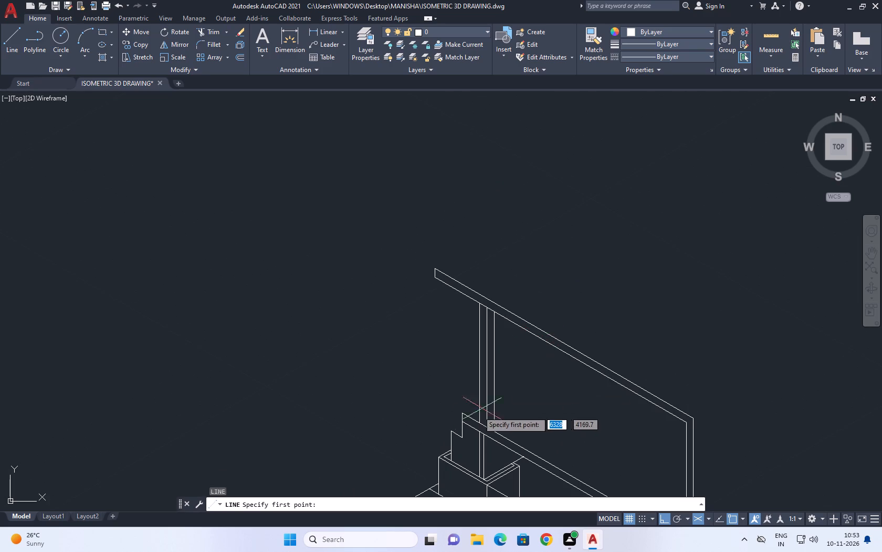
scroll(461, 422, up, 1)
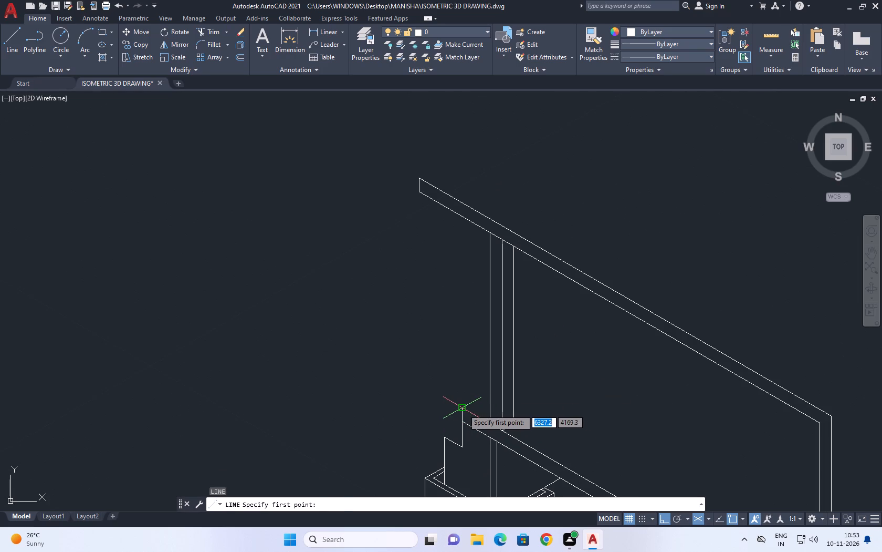
click(463, 409)
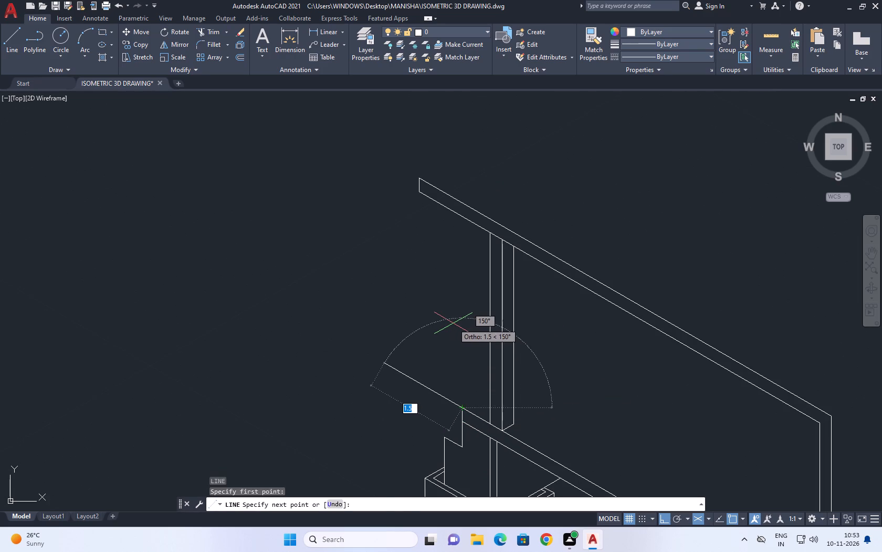
key(F5)
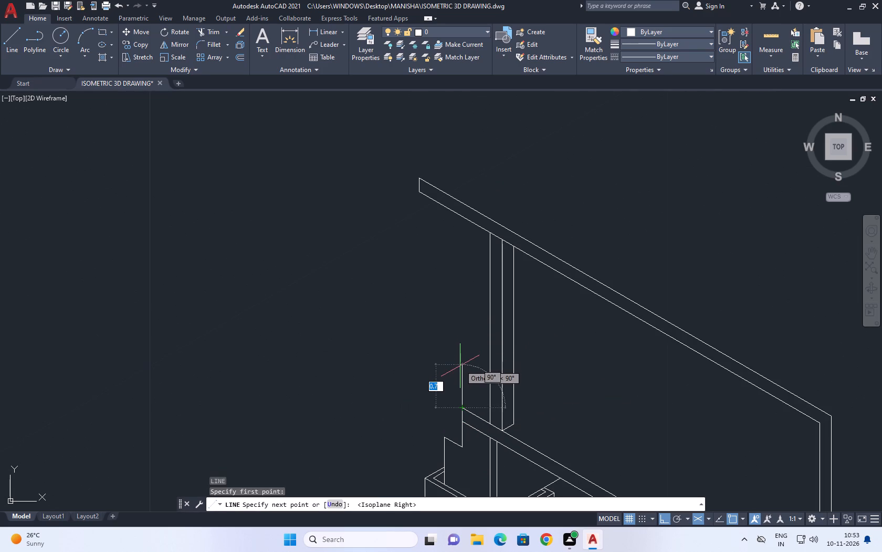
text(1)
key(space)
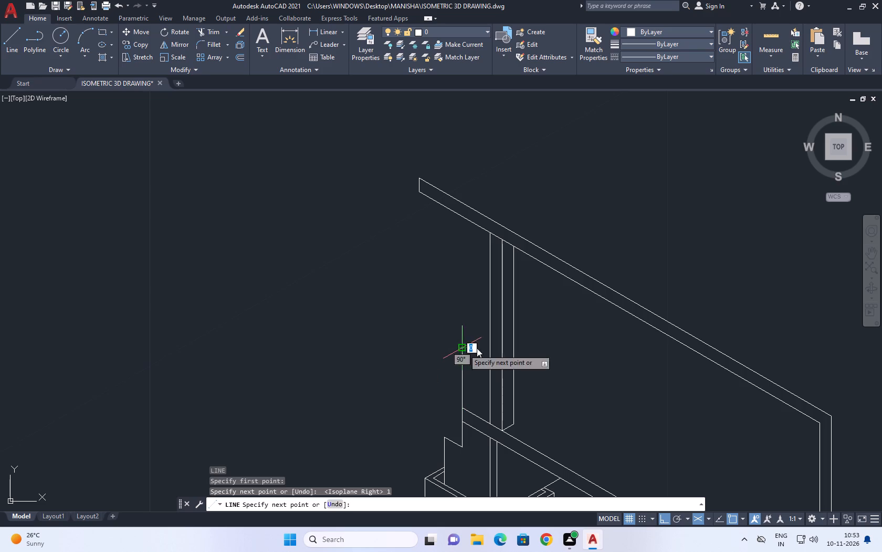
middle_drag(568, 285, 541, 301)
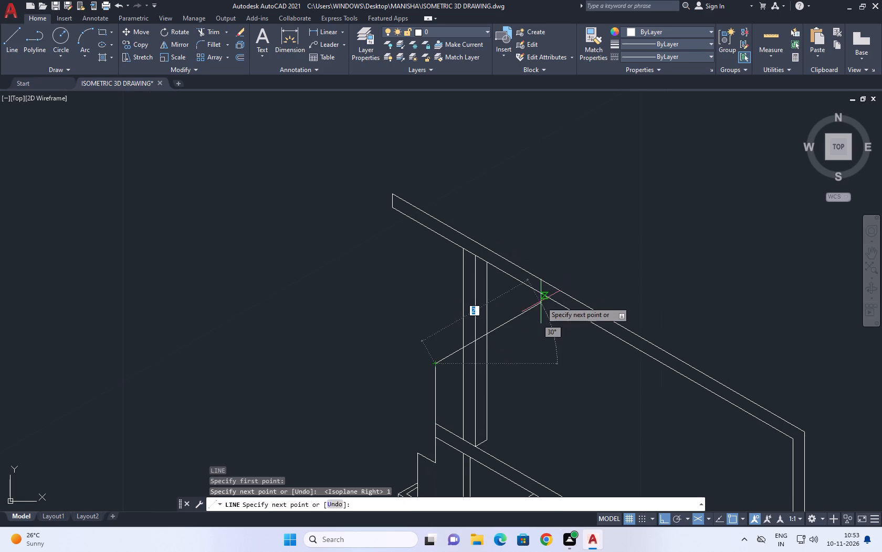
key(ctrl+z)
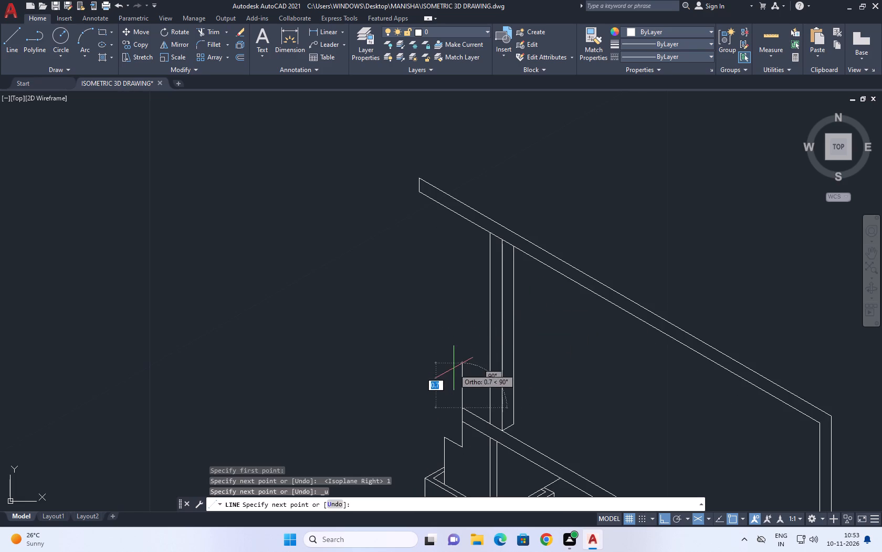
key(0)
key(period)
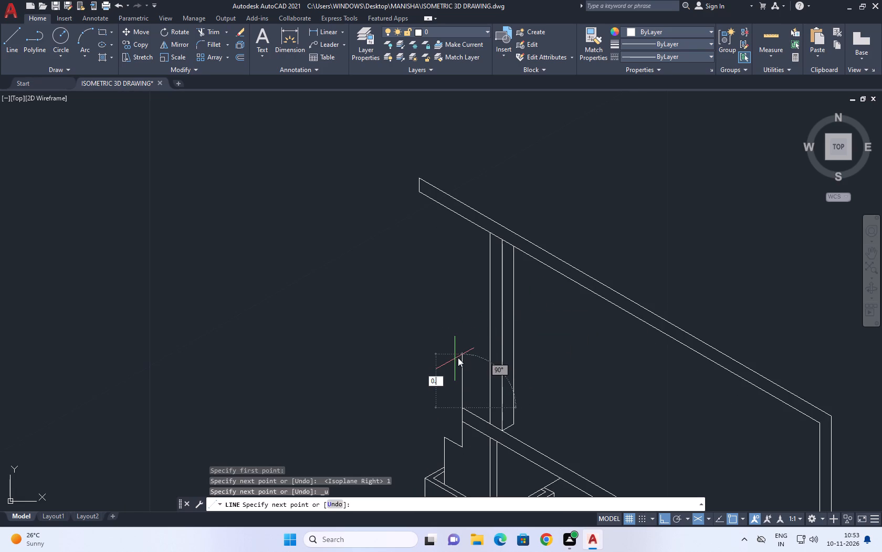
text(9)
key(space)
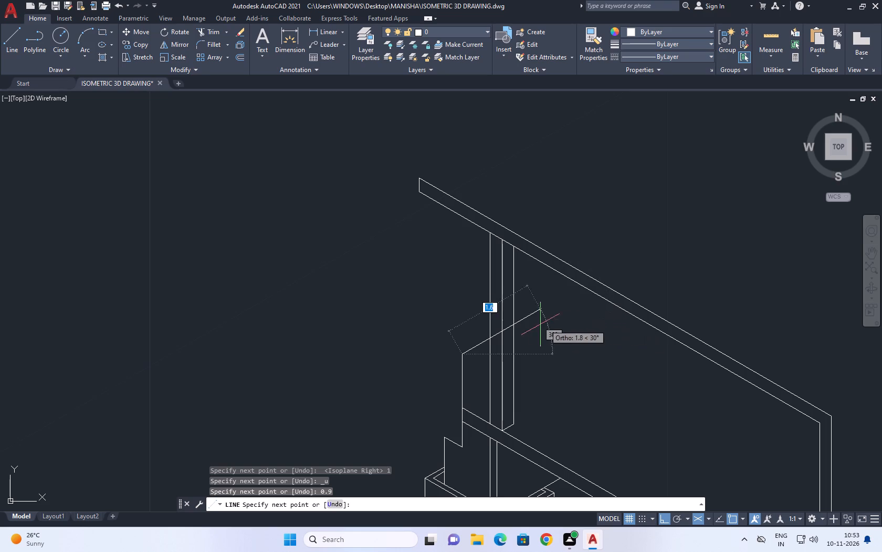
Continue the line at 30° toward the back, from the vertical's top end to beyond the top rail.
middle_drag(616, 265, 534, 313)
scroll(542, 311, down, 2)
click(637, 269)
key(Escape)
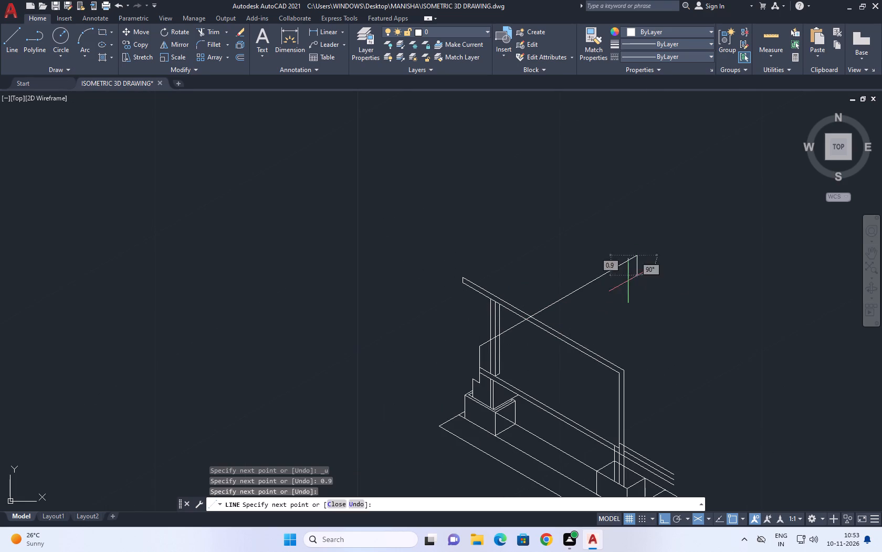
Trim the 30° line where it crosses the upright and where it passes between the two top-rail lines.
text(TR)
key(space)
scroll(495, 343, up, 3)
click(480, 323)
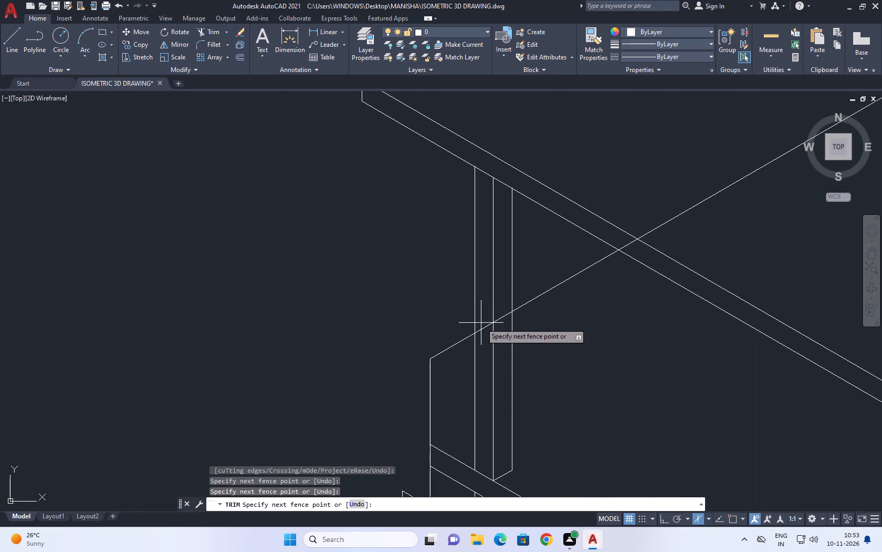
click(481, 346)
click(510, 317)
click(505, 302)
click(624, 246)
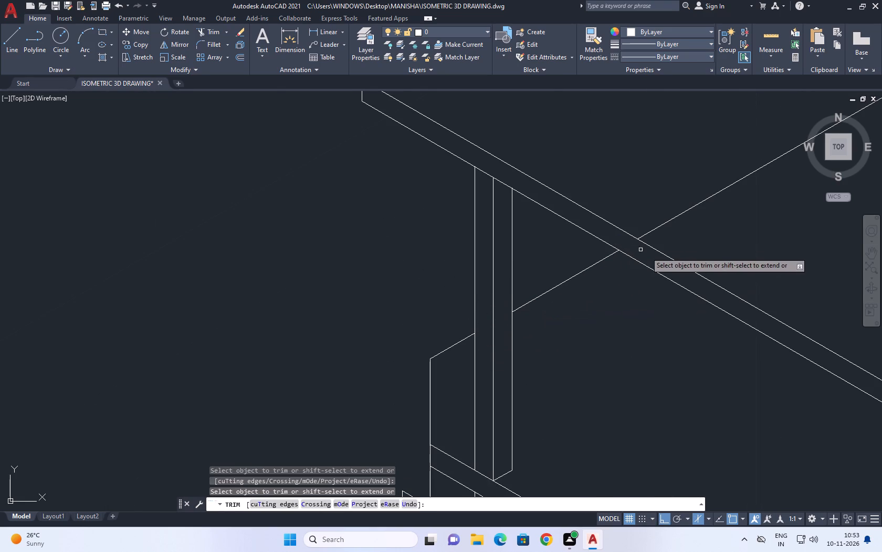
click(649, 253)
click(646, 261)
key(Escape)
scroll(628, 285, down, 5)
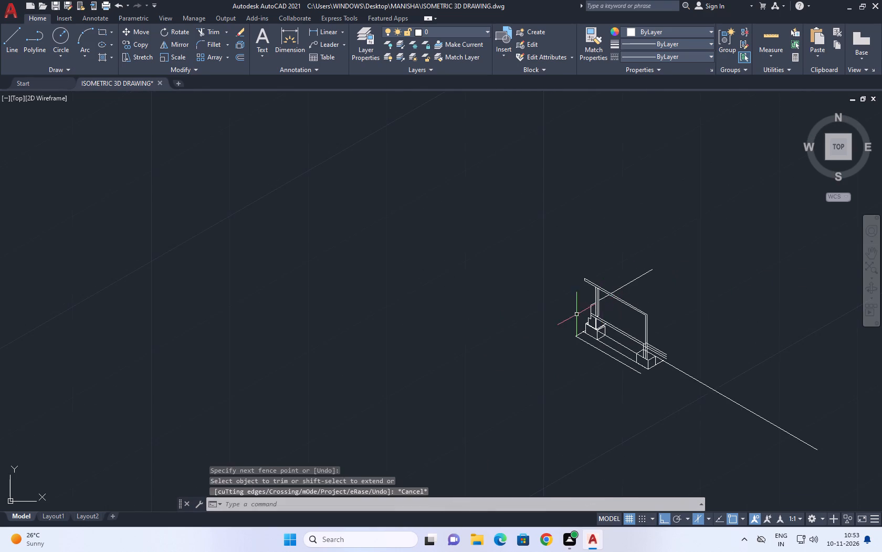
Copy the short 30° segment from the top of the 0.9 vertical line to its bottom end.
scroll(604, 309, up, 3)
scroll(552, 306, up, 2)
drag(562, 295, 562, 288)
click(549, 263)
middle_drag(564, 278, 551, 298)
text(CO)
key(space)
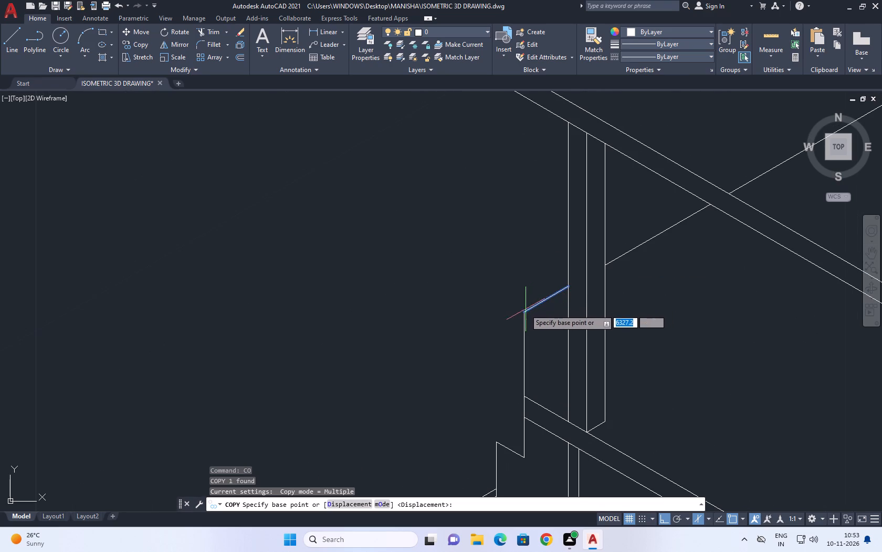
click(524, 310)
click(522, 395)
key(Escape)
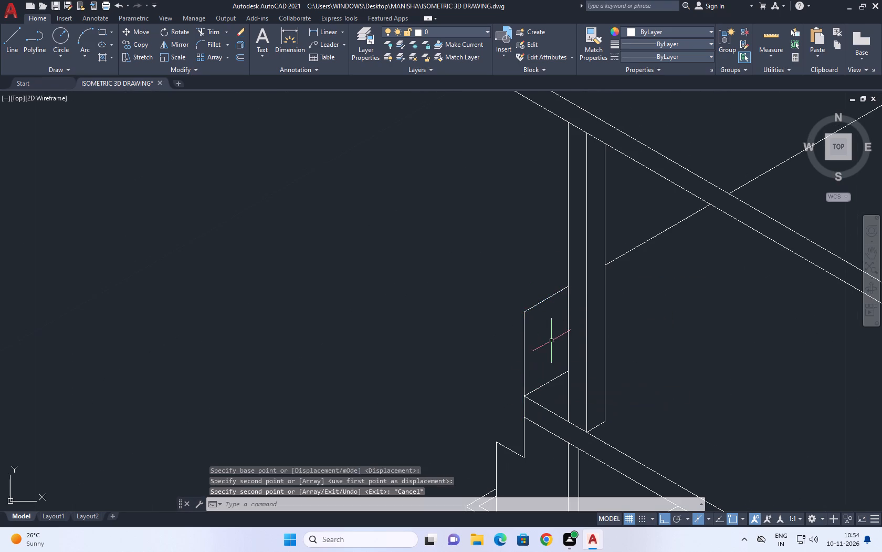
Copy the 0.9 vertical line 0.2 along the body's upper edge in the left isoplane.
click(544, 338)
click(511, 341)
middle_drag(548, 338, 550, 364)
key(c)
key(o)
key(space)
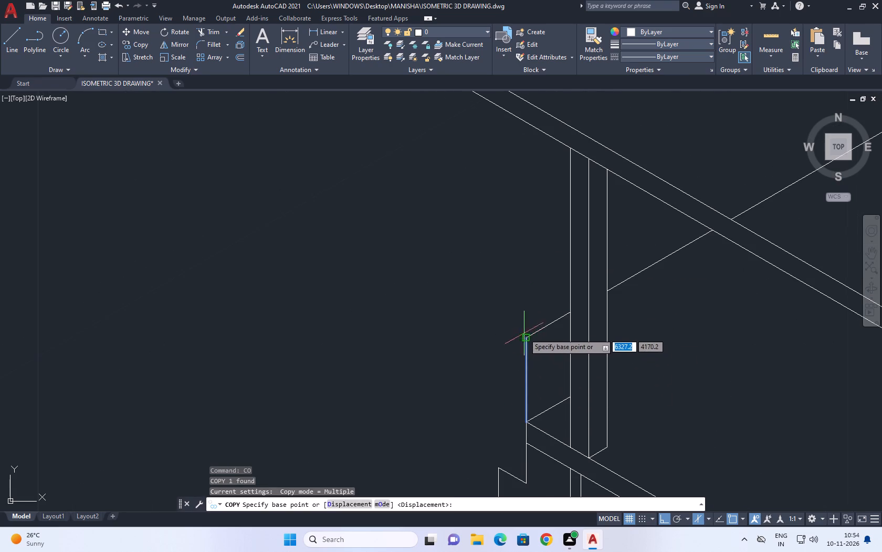
click(524, 333)
key(F5)
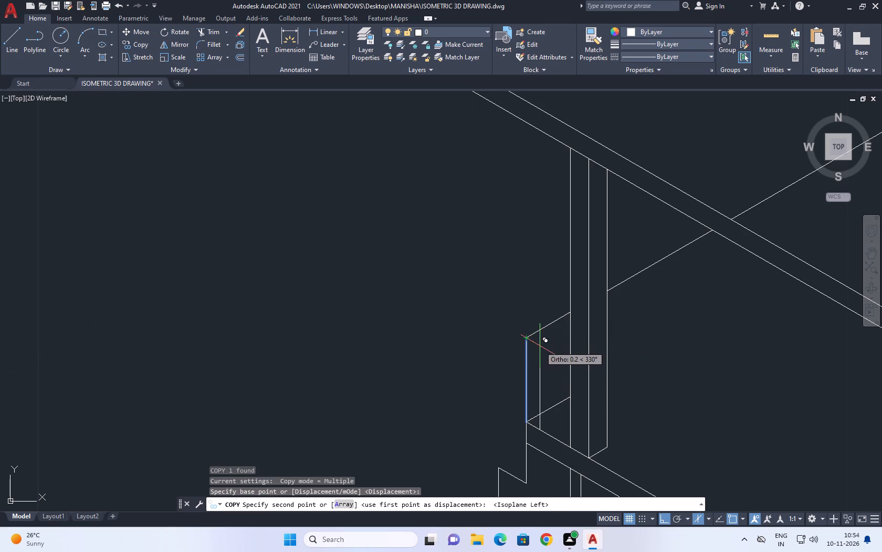
text(0.2)
key(space)
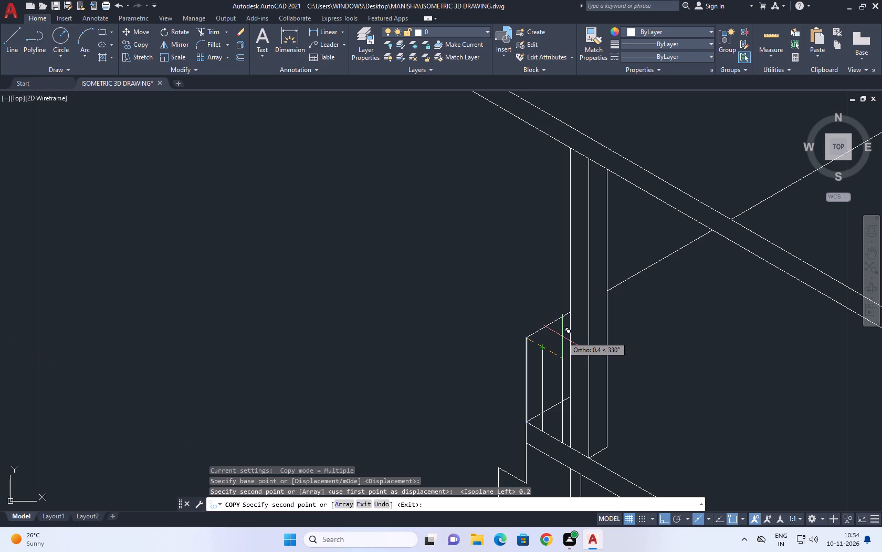
key(Escape)
Trim the lower 30° segment's end lying between the outer vertical line and its copy.
key(t)
key(r)
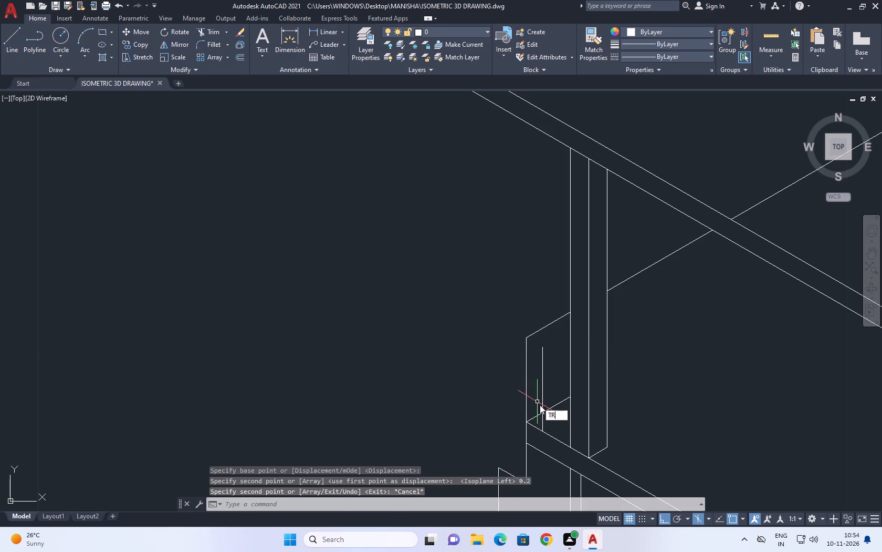
key(space)
scroll(539, 409, up, 3)
click(529, 436)
click(533, 417)
key(Escape)
scroll(527, 384, down, 5)
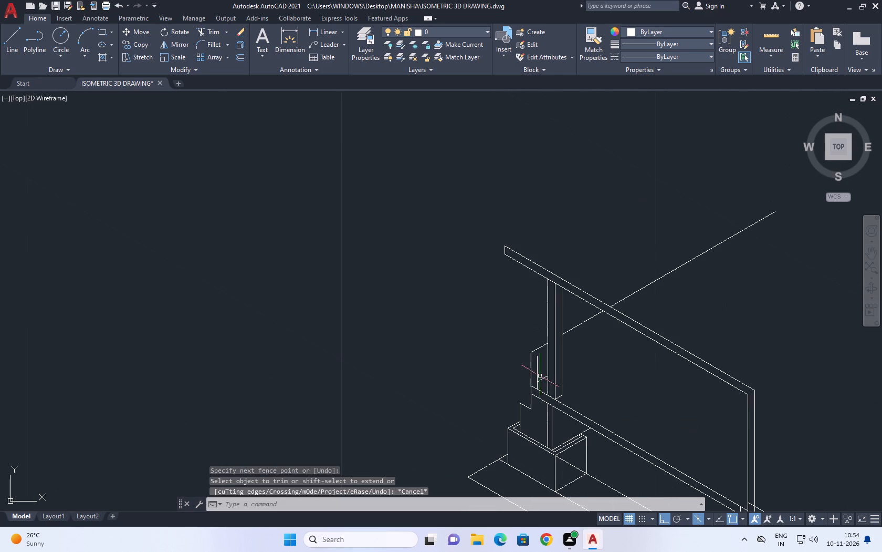
Move the copied vertical line 0.1134 along the body's upper edge toward the outer vertical line.
scroll(537, 366, up, 4)
click(537, 366)
click(522, 356)
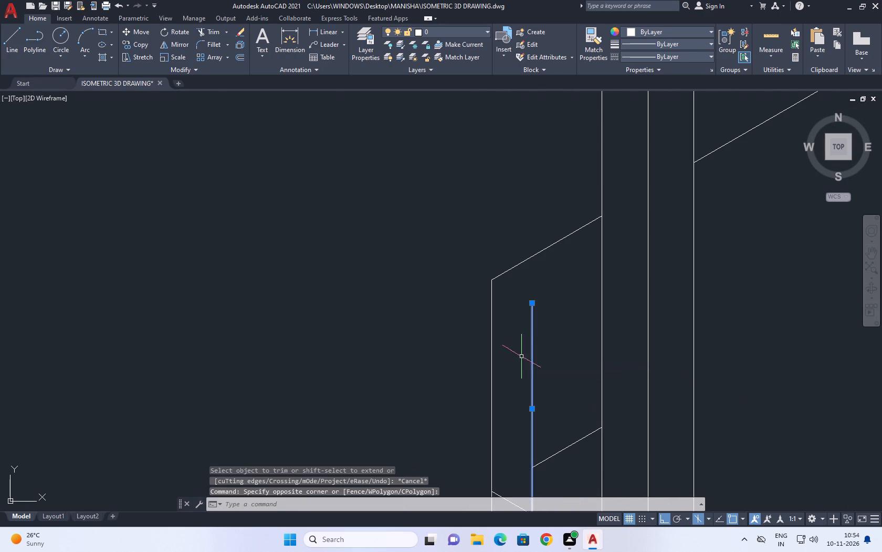
middle_drag(555, 361, 533, 345)
key(m)
key(space)
scroll(507, 392, down, 1)
middle_drag(507, 447, 518, 424)
scroll(520, 445, up, 1)
click(519, 431)
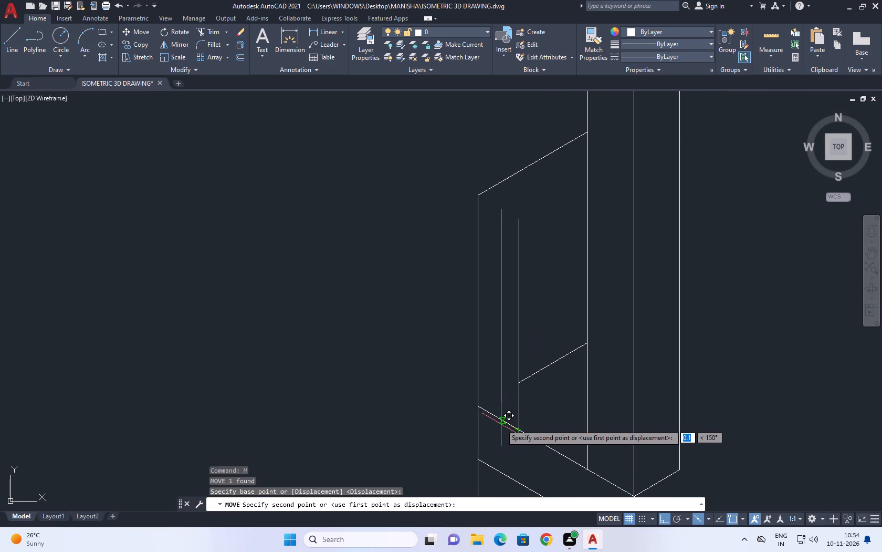
text(0.)
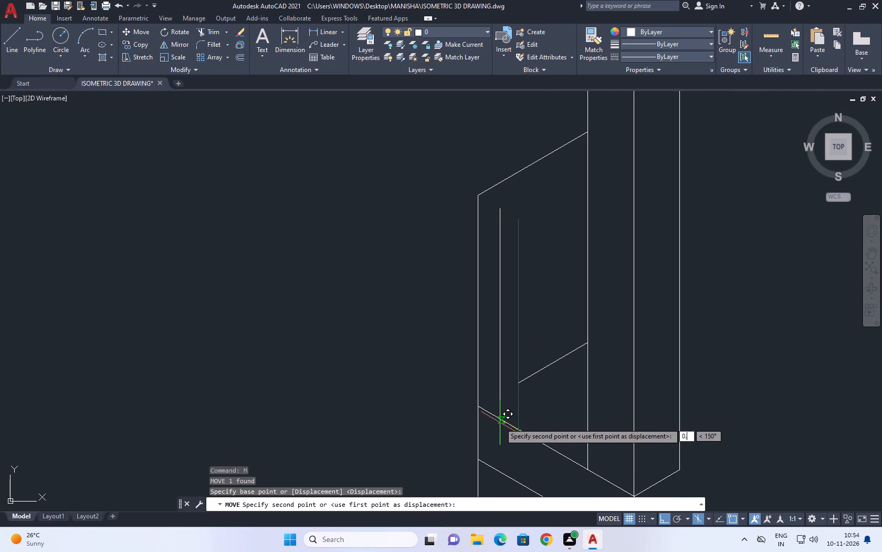
key(1)
key(1)
text(34)
key(space)
key(Escape)
Extend the lower 30° segment to the moved inner vertical line.
text(EX)
key(space)
click(530, 361)
click(536, 398)
key(Escape)
Move the lower 30° segment down so it starts at the inner vertical line's bottom end.
middle_drag(519, 386, 529, 372)
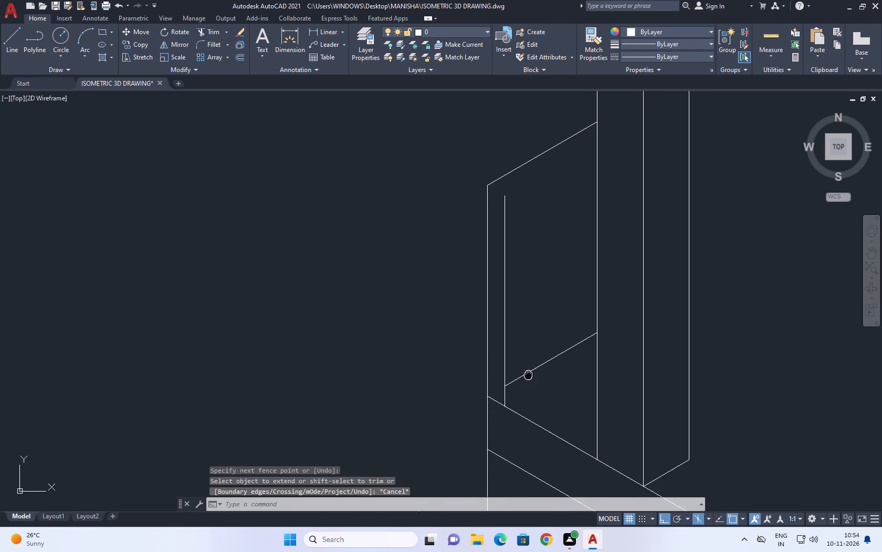
middle_drag(529, 372, 532, 358)
drag(532, 355, 532, 349)
click(532, 330)
click(534, 380)
key(m)
key(space)
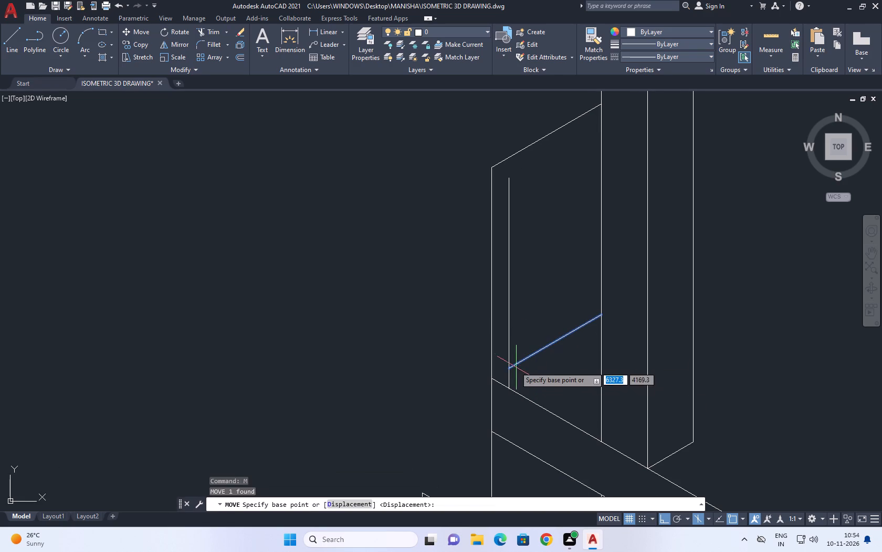
click(509, 366)
click(508, 386)
Draw a 30° line in the top isoplane from the inner vertical line's top end to beyond the top rail.
scroll(558, 344, down, 1)
middle_drag(566, 266, 568, 300)
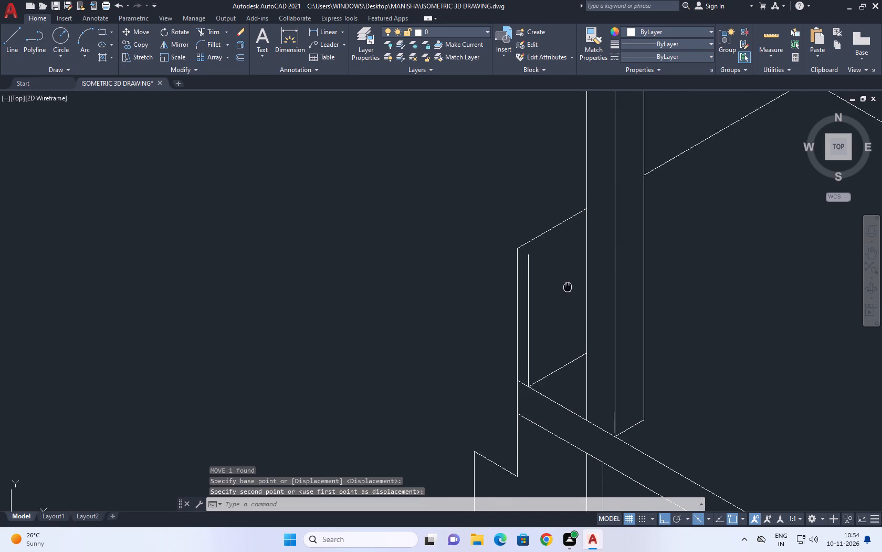
middle_drag(568, 300, 566, 309)
middle_drag(595, 262, 495, 304)
text(L)
key(space)
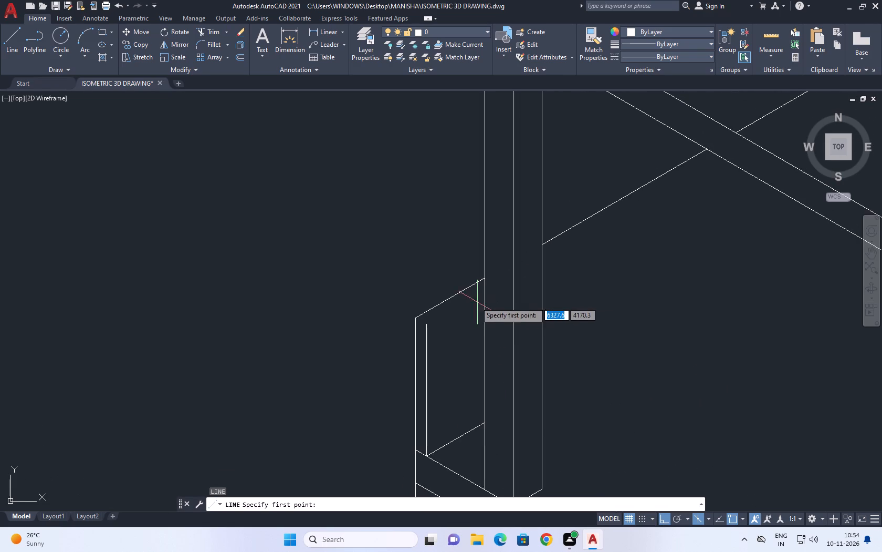
click(428, 325)
key(F5)
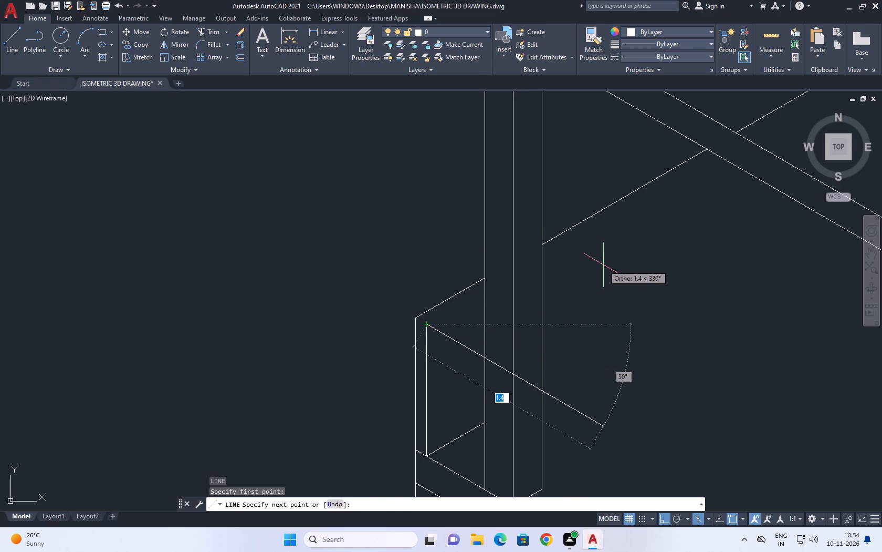
middle_drag(738, 133, 565, 259)
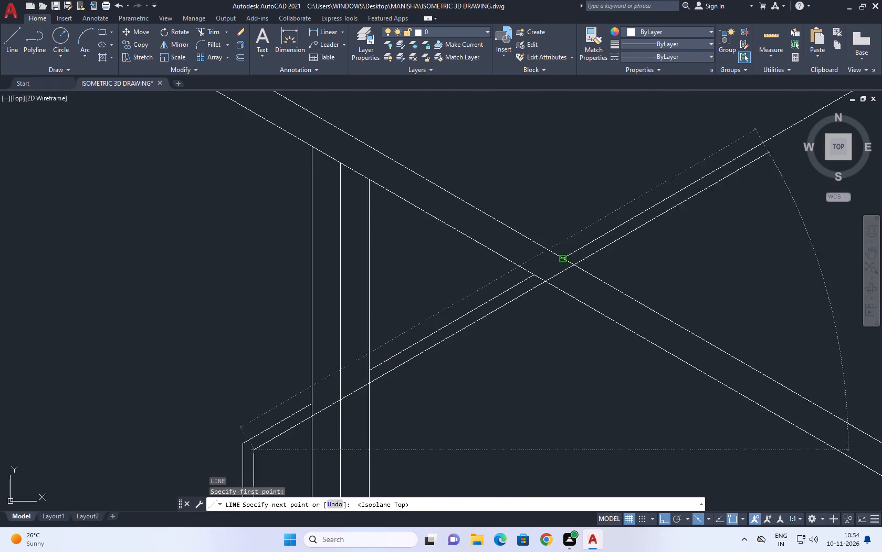
click(693, 235)
key(Escape)
Trim the inner 30° line where it crosses the upright and where it passes between the two top-rail lines.
scroll(584, 261, down, 2)
middle_drag(583, 287, 678, 267)
key(t)
key(r)
key(space)
scroll(573, 303, up, 1)
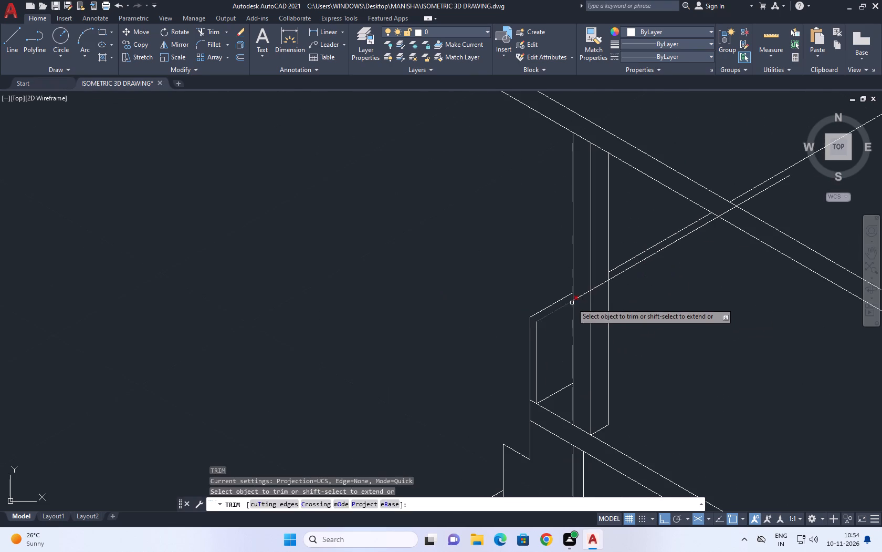
click(584, 297)
click(583, 269)
click(607, 284)
click(601, 276)
scroll(620, 292, down, 1)
scroll(688, 245, up, 1)
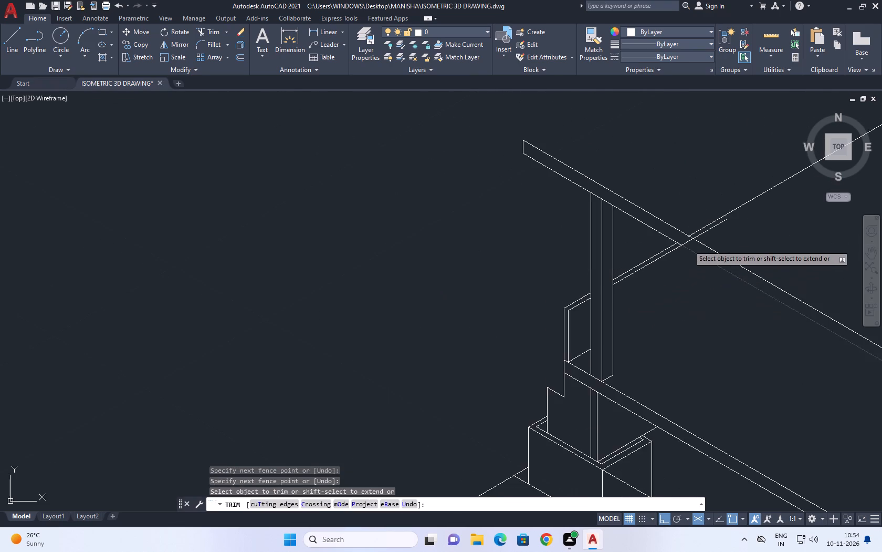
scroll(688, 245, up, 1)
click(688, 236)
click(669, 225)
key(Escape)
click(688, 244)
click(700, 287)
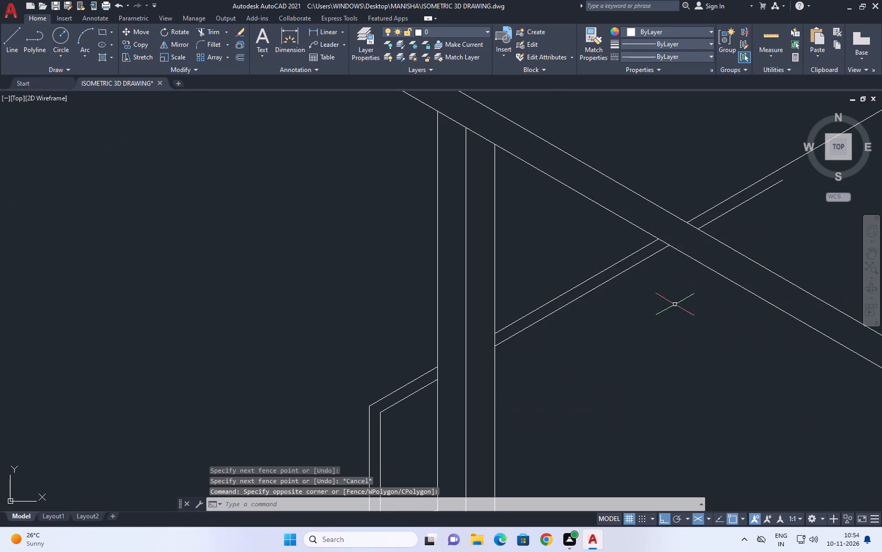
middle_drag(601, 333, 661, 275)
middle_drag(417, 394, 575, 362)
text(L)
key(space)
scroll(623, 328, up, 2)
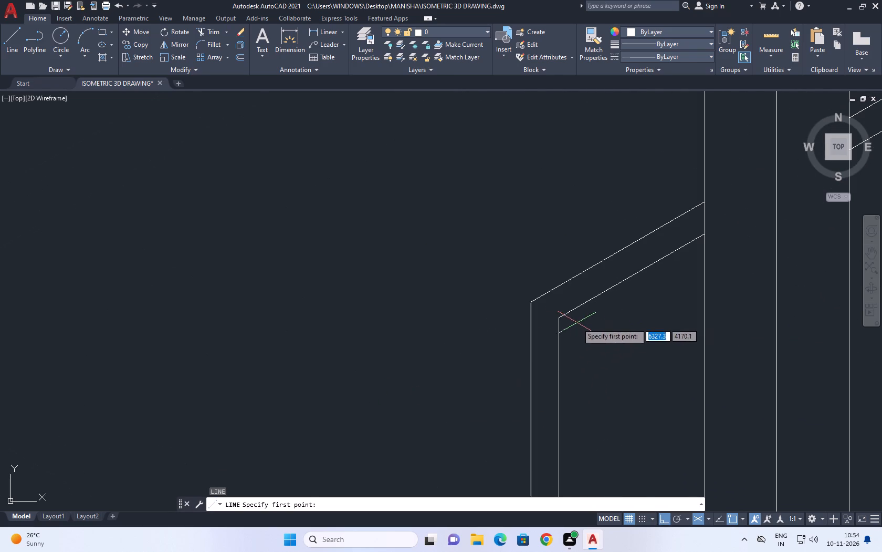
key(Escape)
Move the side frame's inner vertical line and its adjoining upper 30° segment 0.022 along the 330° isometric direction.
click(575, 332)
click(554, 302)
middle_drag(590, 330, 549, 244)
scroll(561, 280, down, 2)
middle_drag(591, 343, 551, 281)
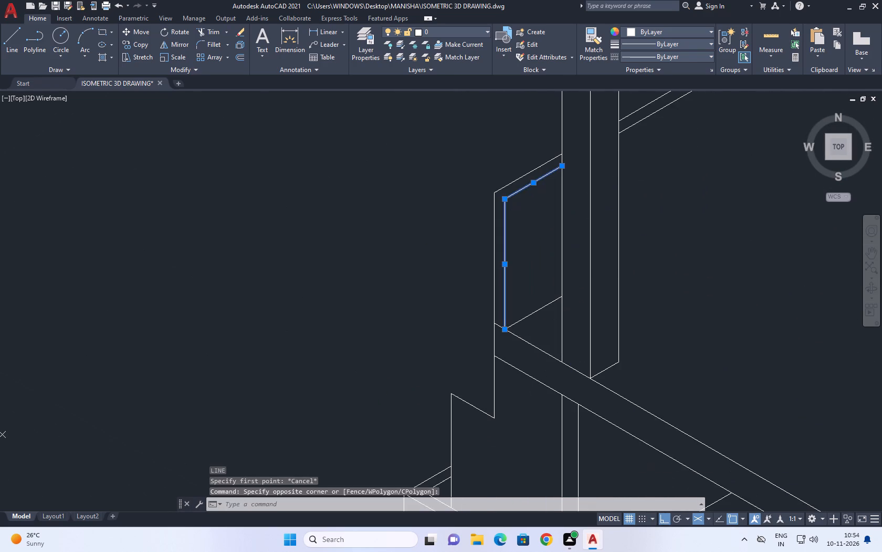
key(m)
key(space)
scroll(535, 326, up, 2)
click(455, 342)
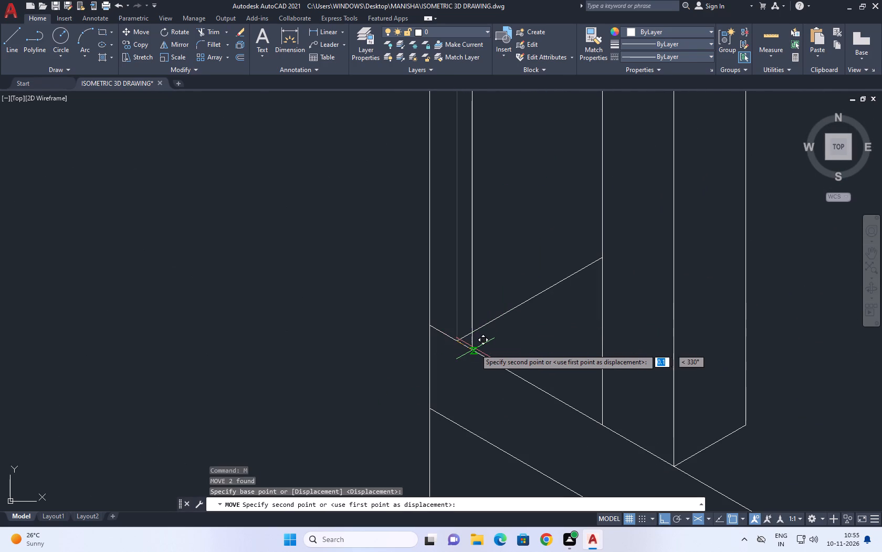
key(0)
text(.022)
key(space)
Move the inner 30° segment between the upright and the top rail 0.022 down along the same isometric axis.
scroll(491, 305, down, 2)
middle_drag(541, 187, 494, 324)
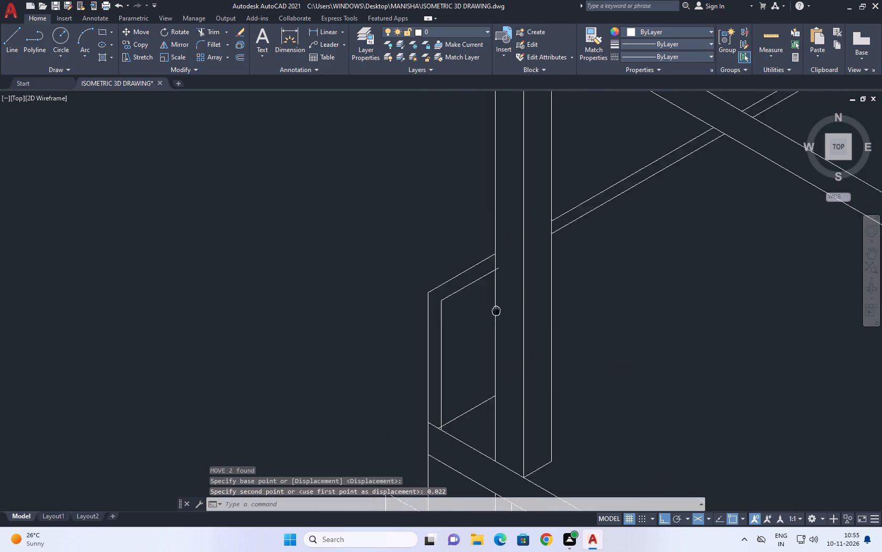
middle_drag(494, 324, 494, 328)
click(593, 245)
click(575, 243)
middle_drag(634, 260, 565, 233)
key(m)
key(space)
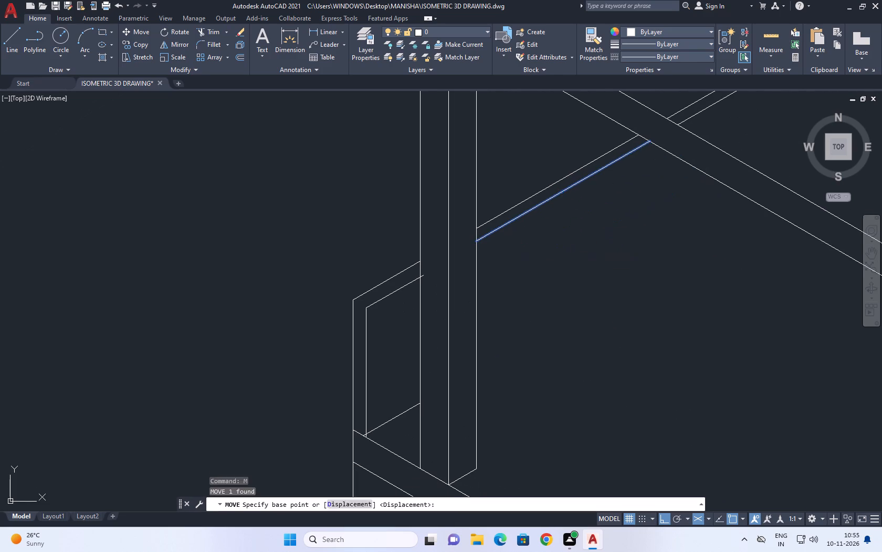
click(490, 250)
key(0)
key(period)
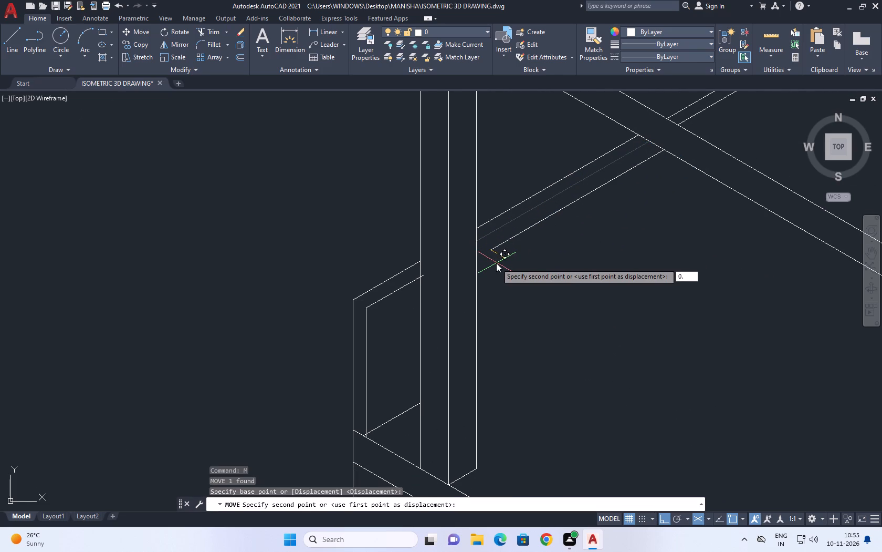
key(9)
key(BackSpace)
text(022)
key(space)
Delete the inner 30° segment that lies beyond the top rail.
middle_drag(661, 169, 430, 372)
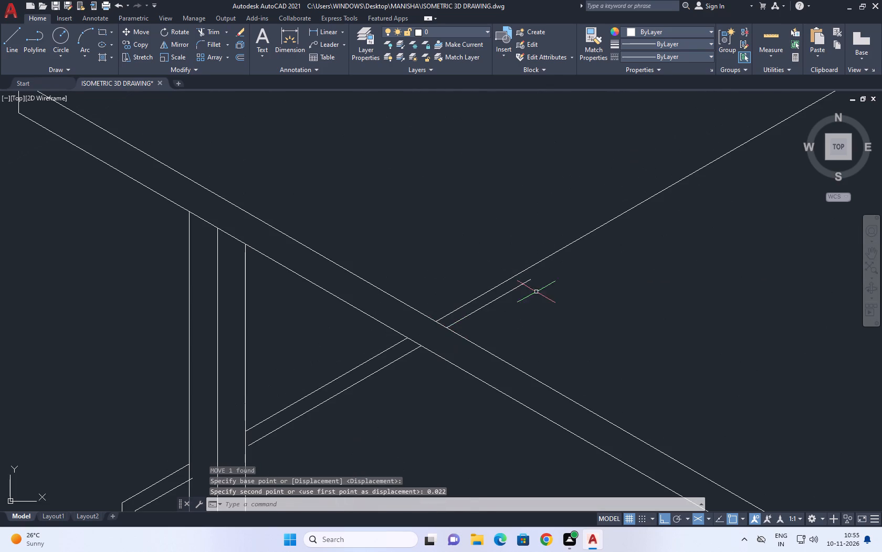
click(497, 298)
scroll(528, 296, down, 2)
key(Delete)
Trim the short end of the moved inner 30° segment that overshoots the upright's edge.
middle_drag(425, 330, 476, 276)
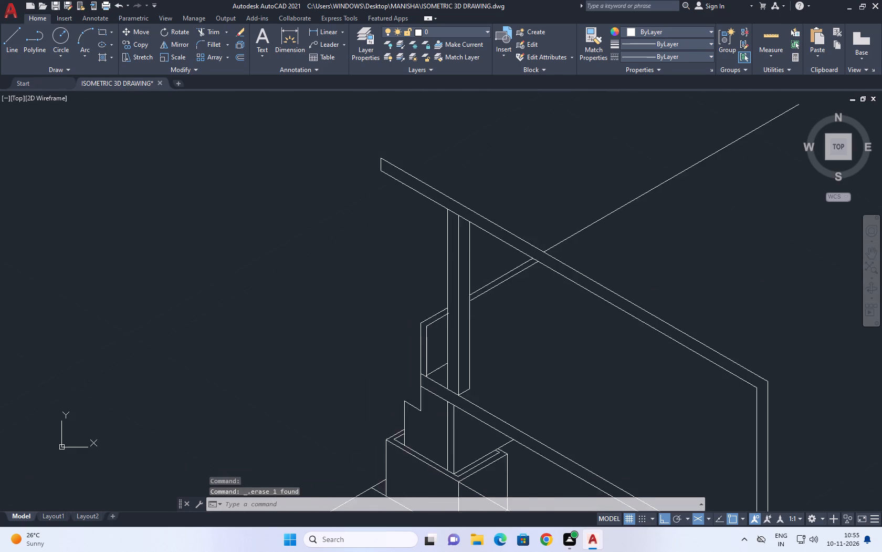
scroll(429, 340, up, 4)
middle_drag(478, 303, 484, 323)
key(t)
key(r)
key(space)
scroll(525, 204, up, 2)
click(534, 198)
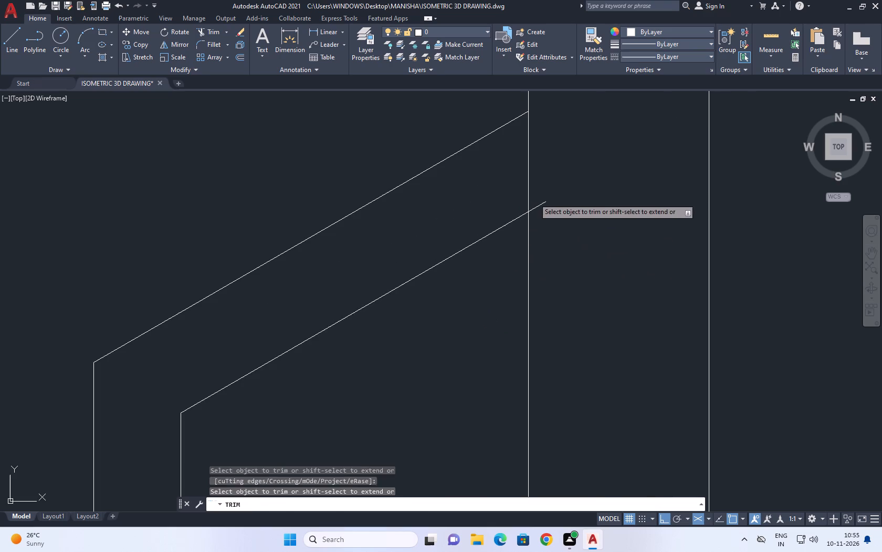
click(540, 238)
scroll(549, 229, down, 7)
key(Escape)
Draw a line joining the side frame's inner top corner to its outer top corner.
scroll(530, 326, up, 1)
middle_drag(498, 225, 522, 319)
key(l)
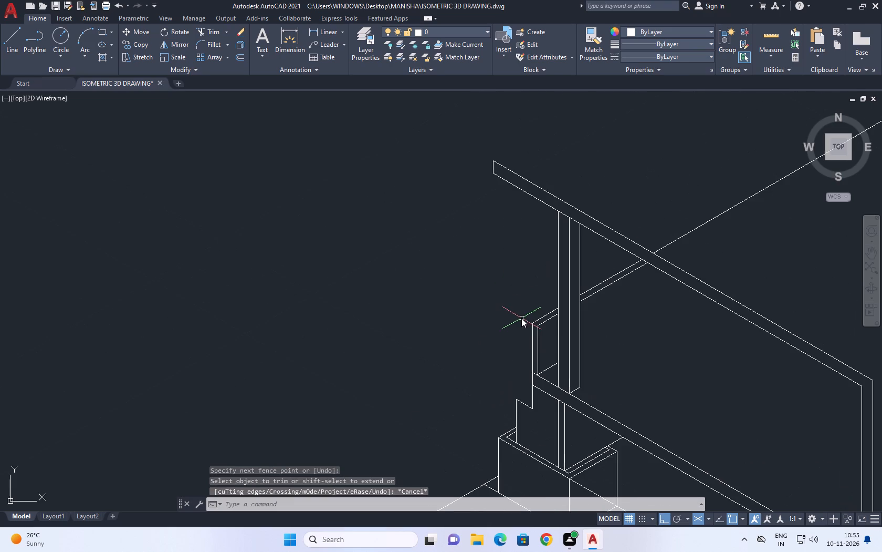
key(space)
scroll(522, 315, up, 4)
middle_drag(617, 368, 563, 348)
scroll(563, 357, up, 1)
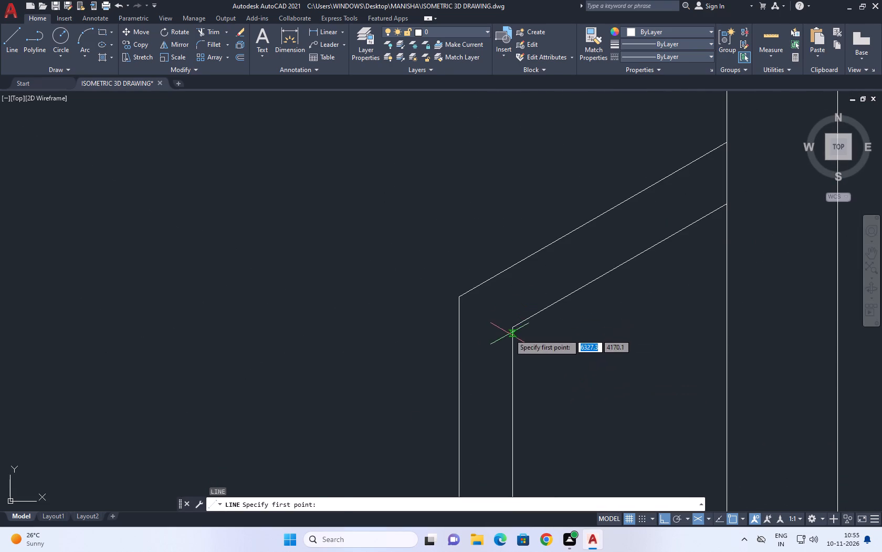
click(511, 329)
click(457, 295)
key(Escape)
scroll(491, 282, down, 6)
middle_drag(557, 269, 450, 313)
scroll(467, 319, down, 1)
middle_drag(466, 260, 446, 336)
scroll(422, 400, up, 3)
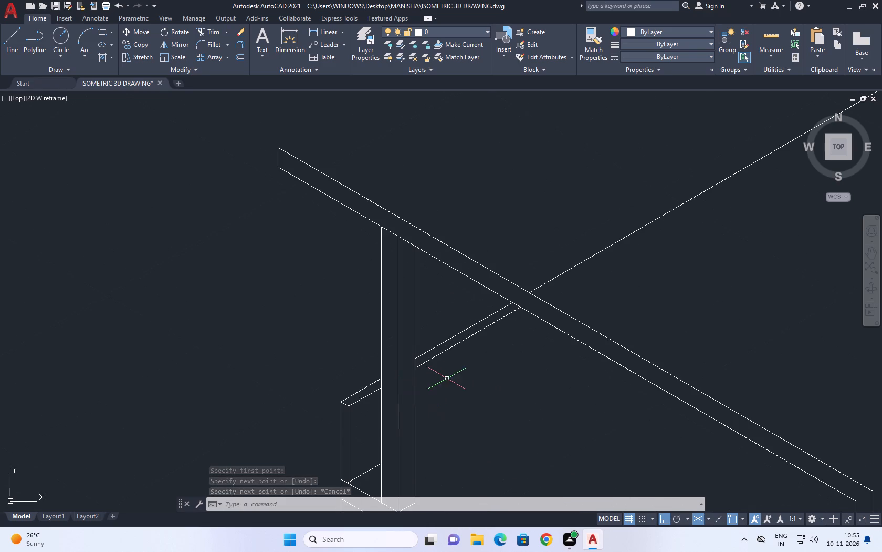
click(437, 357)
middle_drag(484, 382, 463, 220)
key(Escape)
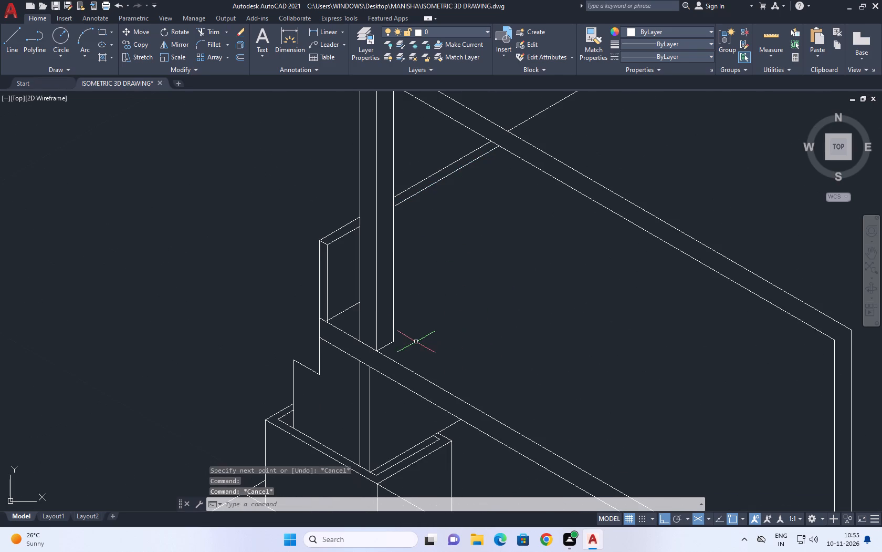
Draw a 30° line from the lower inner segment's end at the upright to beyond the top rail.
key(l)
key(space)
click(359, 302)
scroll(442, 245, down, 2)
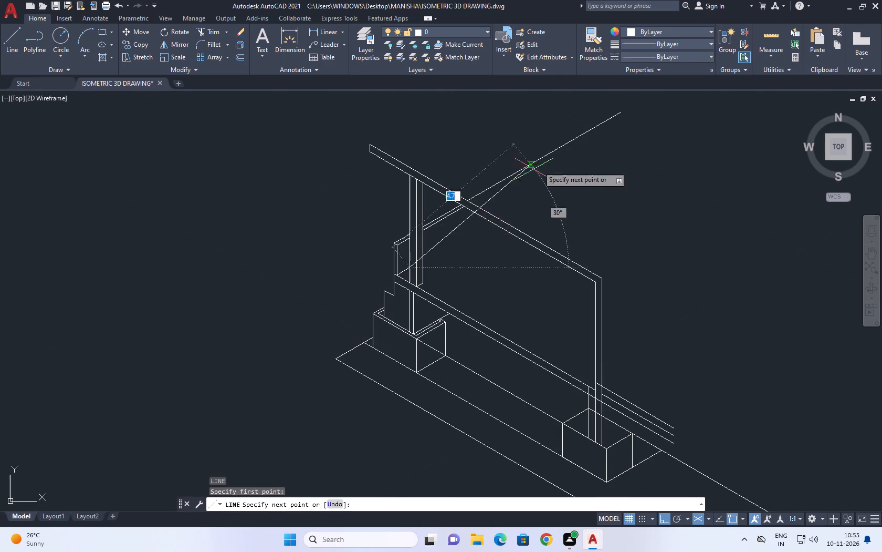
middle_drag(600, 148, 477, 283)
click(608, 241)
key(Escape)
Trim the lower 30° line where it crosses the upright and where it passes between the two top-rail lines.
middle_drag(417, 322, 574, 253)
key(t)
key(r)
key(space)
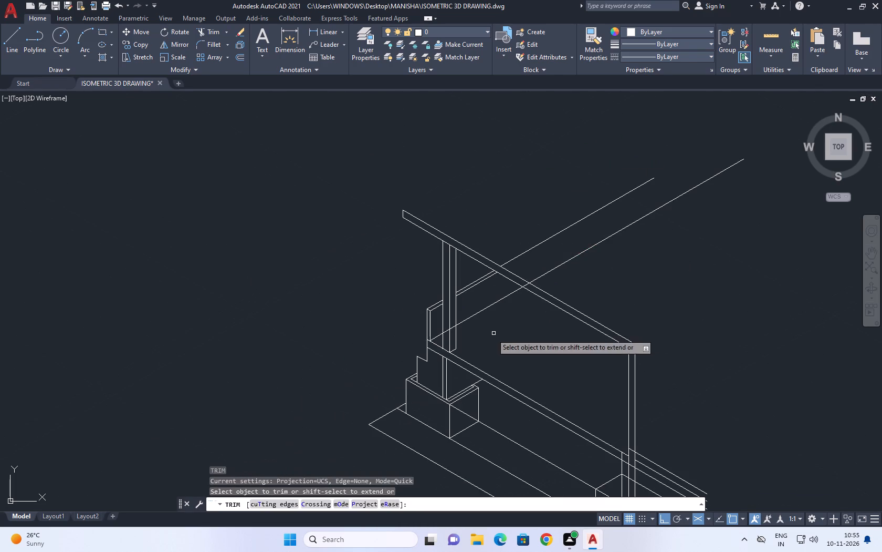
scroll(452, 339, up, 3)
click(426, 306)
click(420, 324)
click(445, 297)
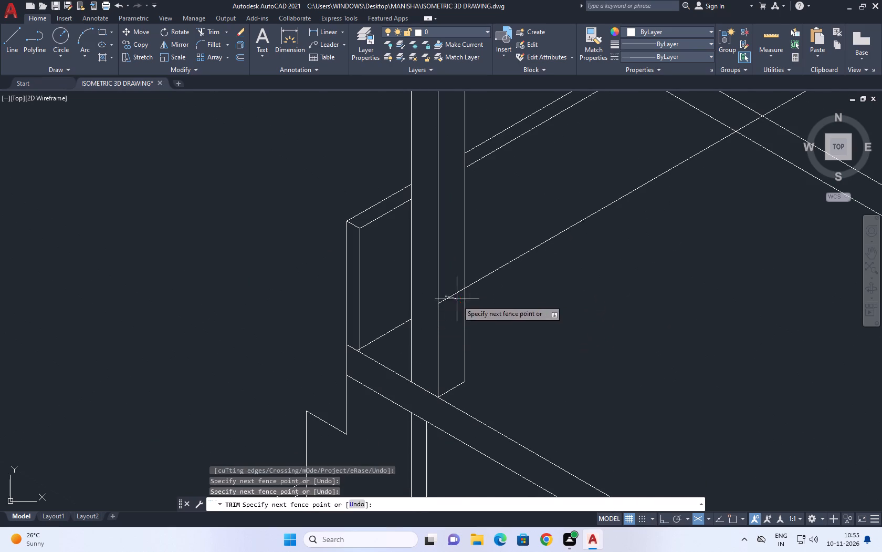
click(454, 316)
scroll(468, 297, down, 3)
scroll(558, 243, up, 3)
click(488, 292)
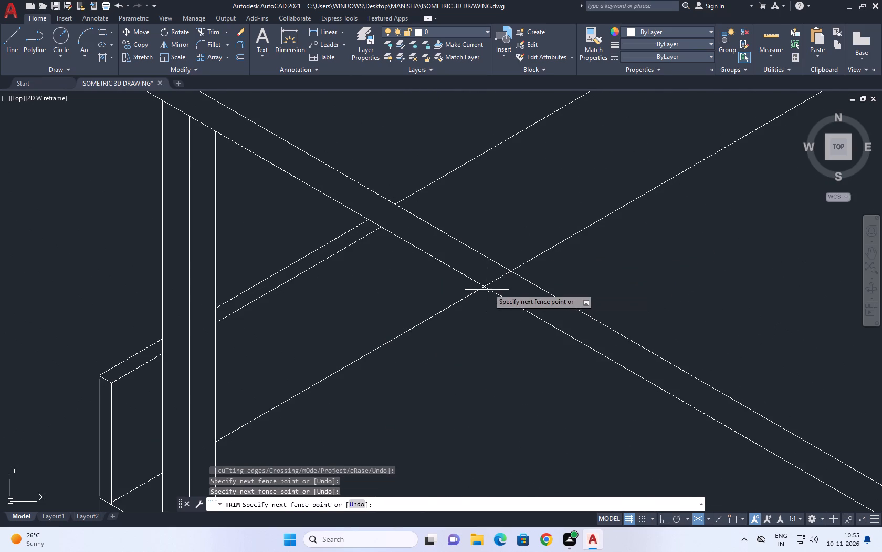
click(469, 311)
click(493, 273)
click(510, 288)
scroll(491, 259, down, 4)
key(Escape)
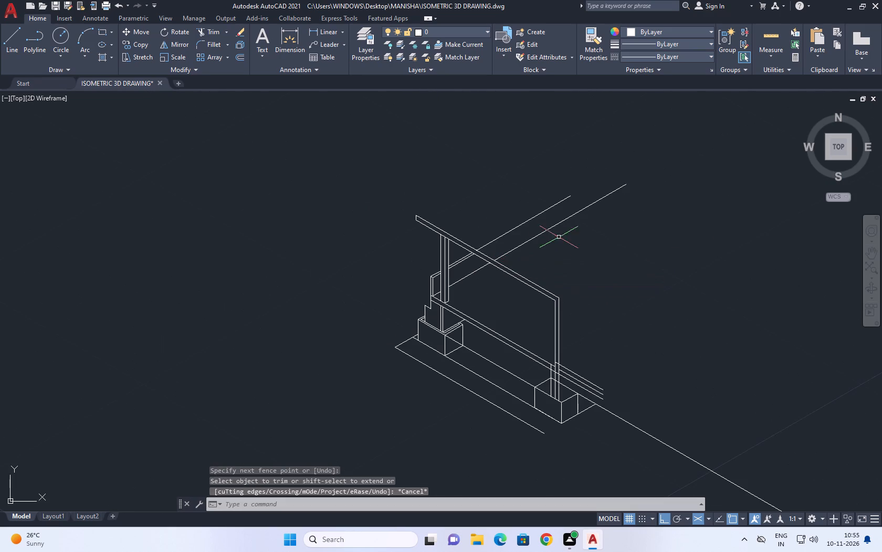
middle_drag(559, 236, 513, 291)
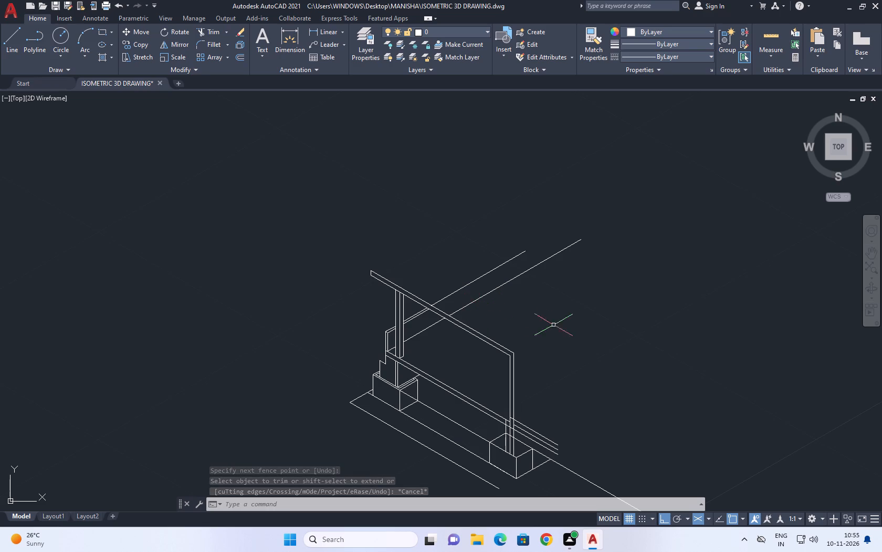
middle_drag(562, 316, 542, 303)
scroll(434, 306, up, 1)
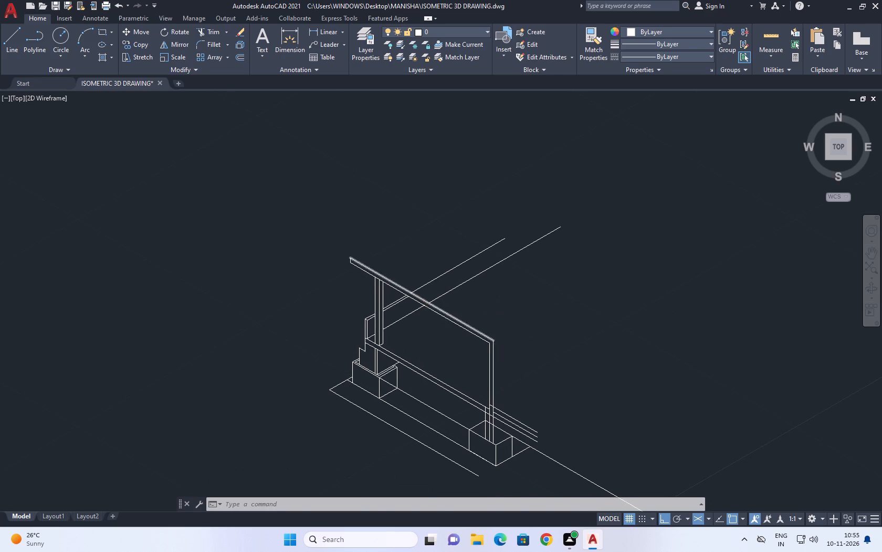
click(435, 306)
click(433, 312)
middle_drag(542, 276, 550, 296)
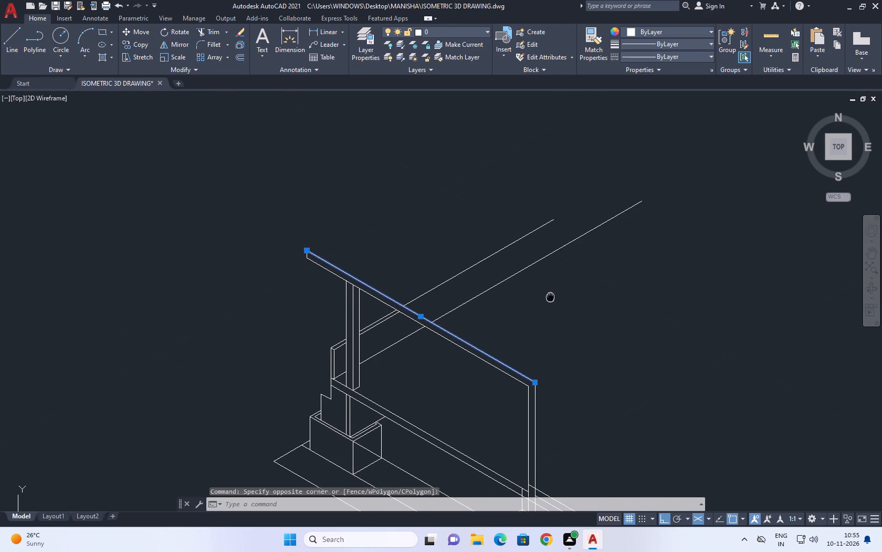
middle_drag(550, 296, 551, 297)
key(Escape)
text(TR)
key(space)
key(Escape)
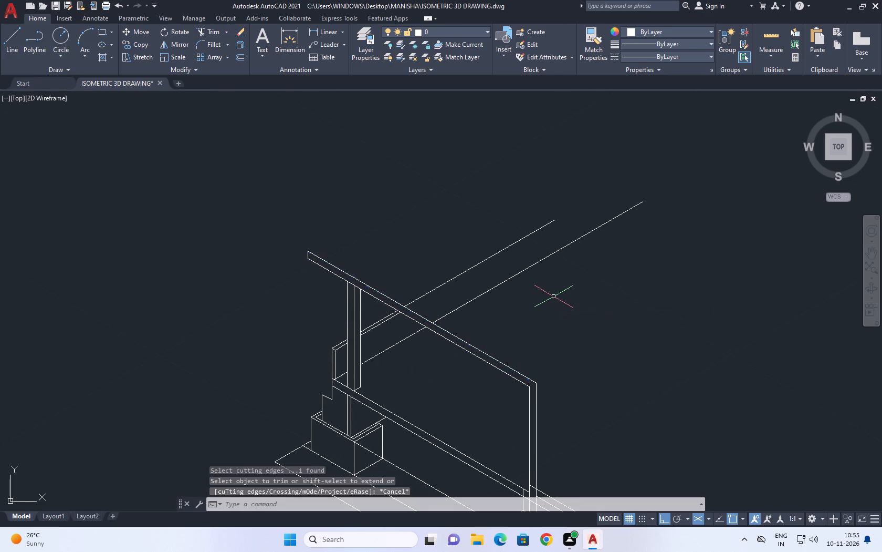
Remove the two remaining 30° line segments beyond the top rail with Trim.
text(TR)
key(space)
drag(552, 296, 542, 288)
click(444, 238)
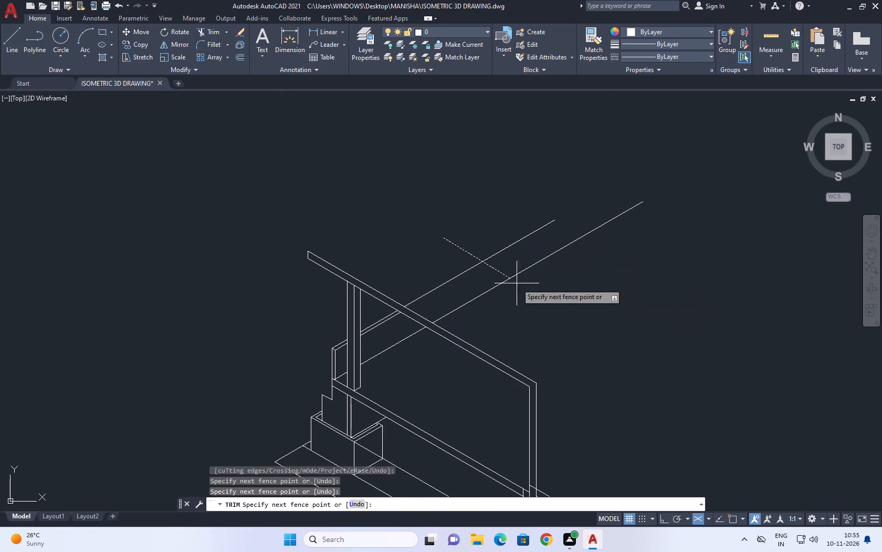
click(537, 300)
key(Escape)
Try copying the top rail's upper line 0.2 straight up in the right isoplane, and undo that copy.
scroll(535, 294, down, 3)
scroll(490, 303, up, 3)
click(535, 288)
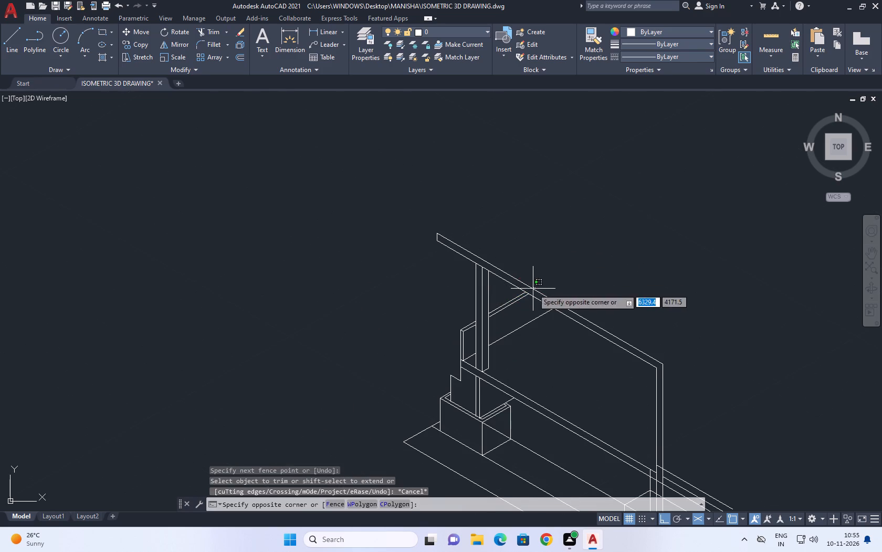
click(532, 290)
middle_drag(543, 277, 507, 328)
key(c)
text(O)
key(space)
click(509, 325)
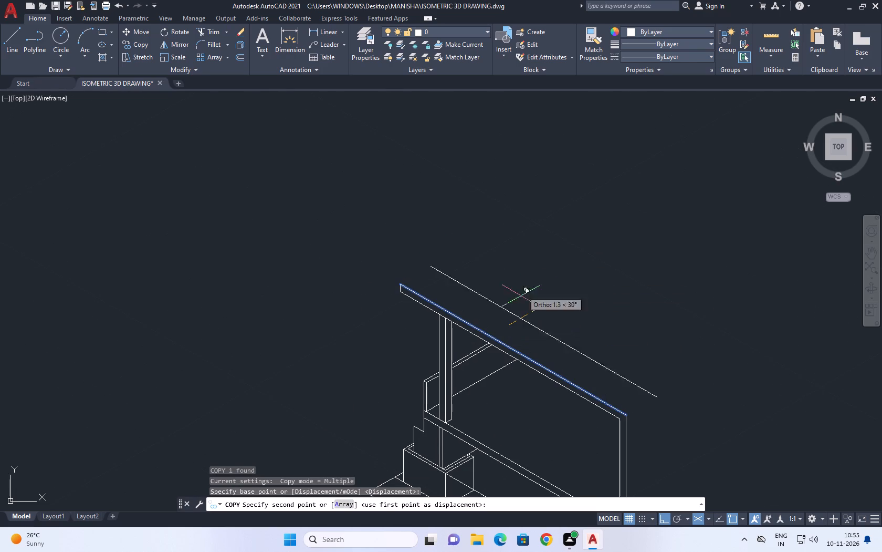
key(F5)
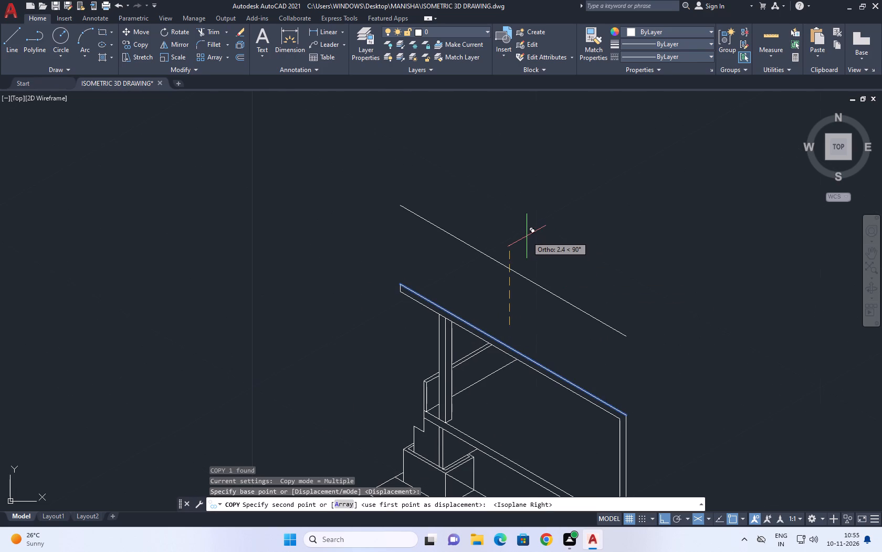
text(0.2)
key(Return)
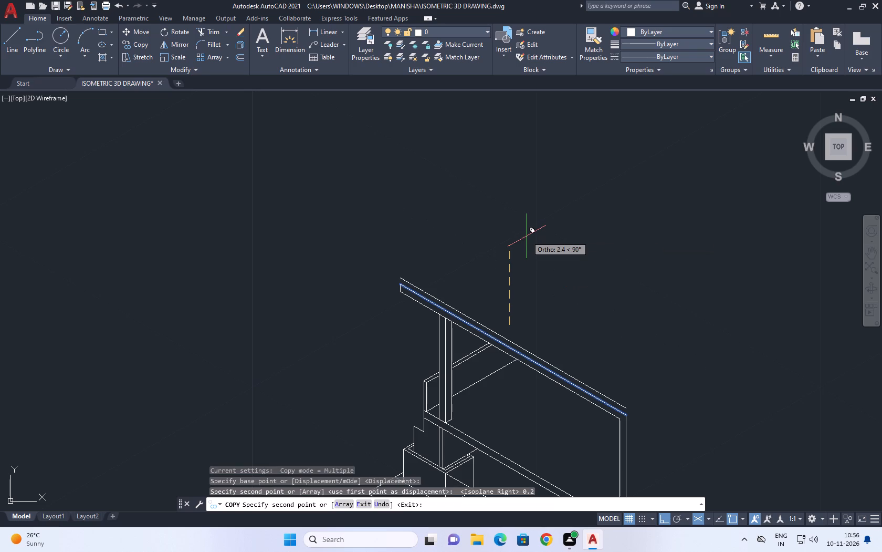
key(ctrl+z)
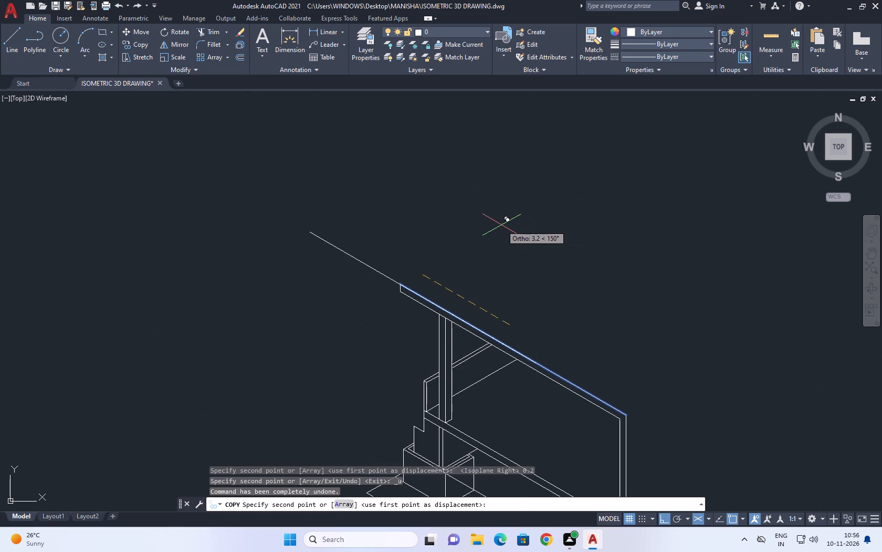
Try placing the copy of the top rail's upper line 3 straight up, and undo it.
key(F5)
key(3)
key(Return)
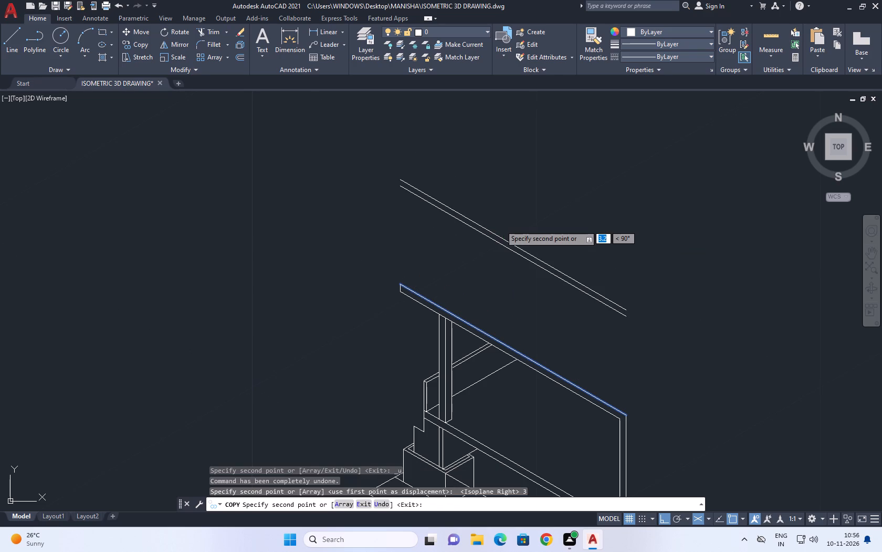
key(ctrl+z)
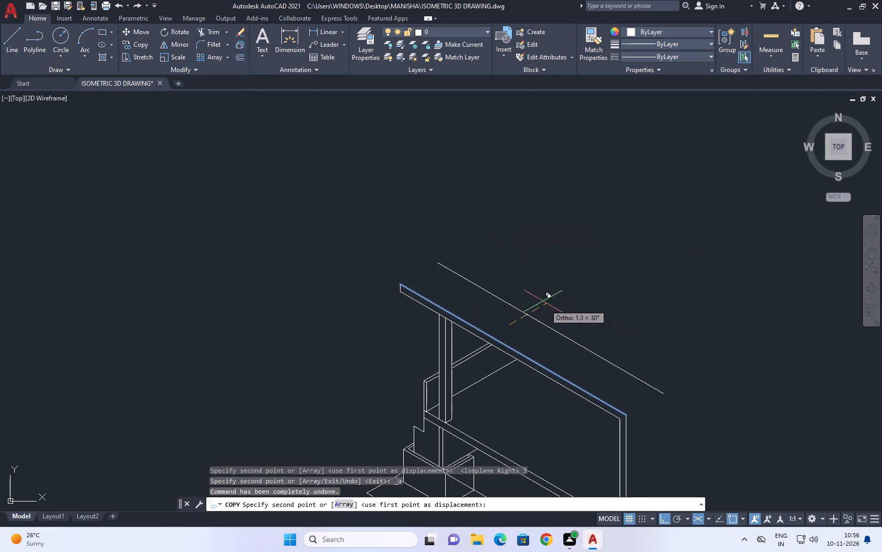
Place the copy of the top rail's upper line 2 straight up in the right isoplane.
key(F5)
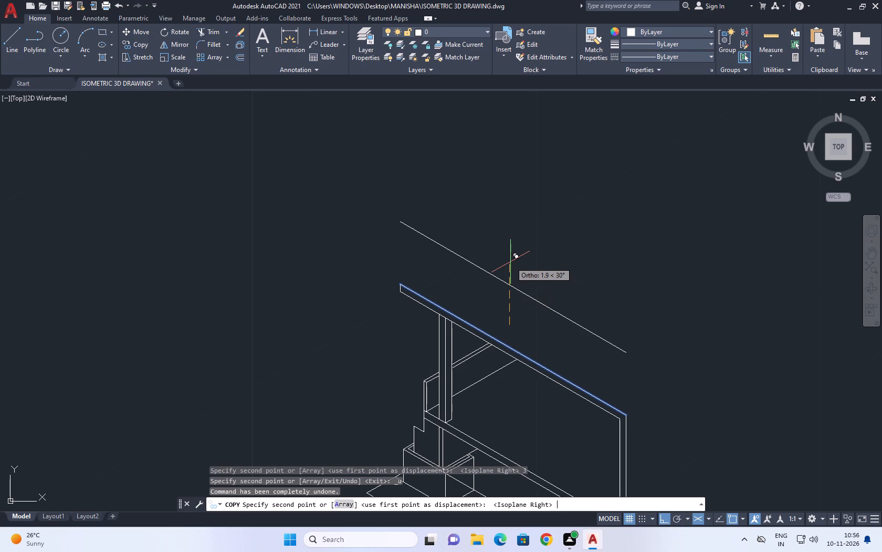
key(2)
key(Return)
key(Escape)
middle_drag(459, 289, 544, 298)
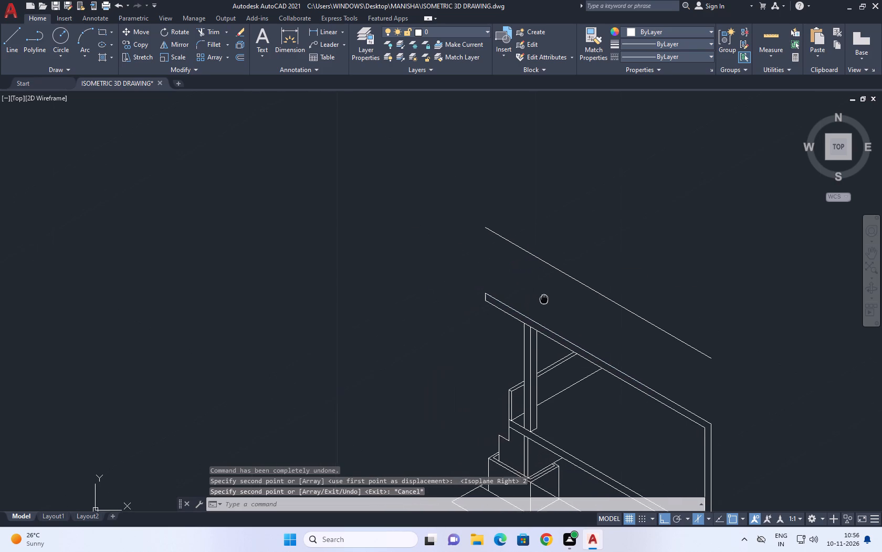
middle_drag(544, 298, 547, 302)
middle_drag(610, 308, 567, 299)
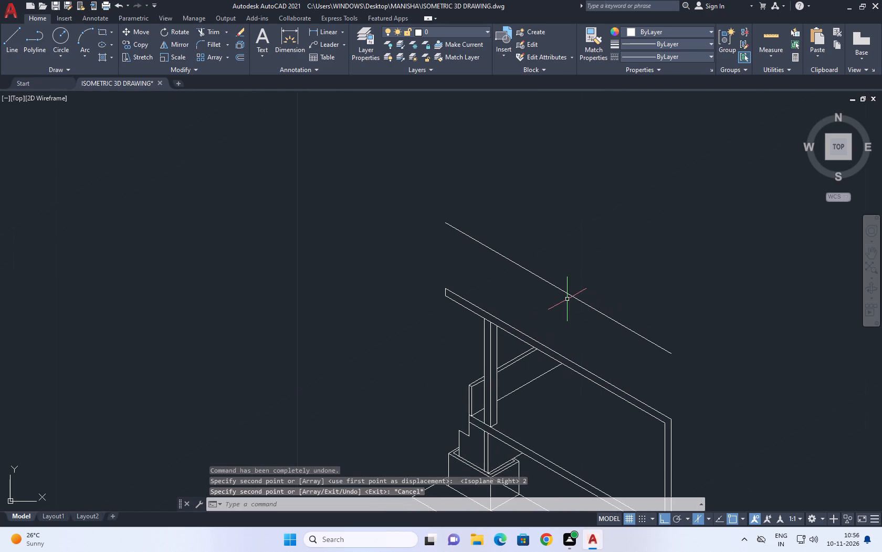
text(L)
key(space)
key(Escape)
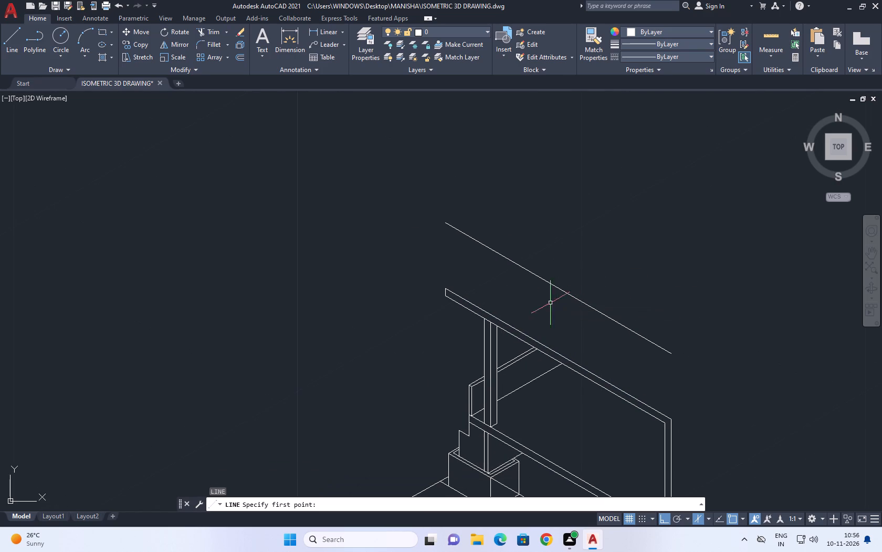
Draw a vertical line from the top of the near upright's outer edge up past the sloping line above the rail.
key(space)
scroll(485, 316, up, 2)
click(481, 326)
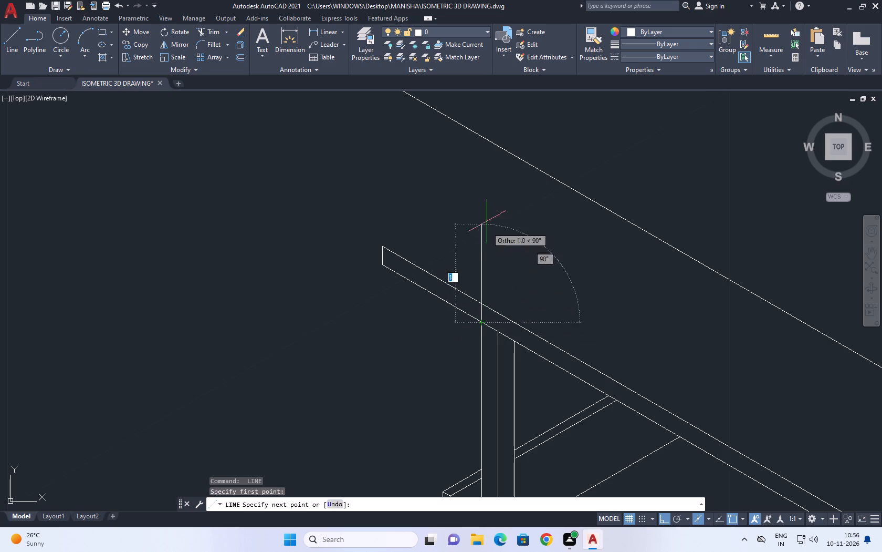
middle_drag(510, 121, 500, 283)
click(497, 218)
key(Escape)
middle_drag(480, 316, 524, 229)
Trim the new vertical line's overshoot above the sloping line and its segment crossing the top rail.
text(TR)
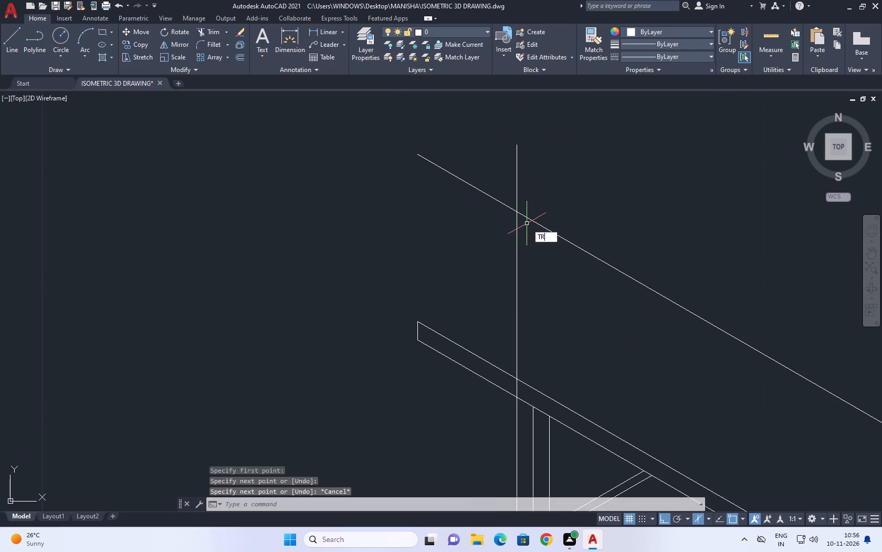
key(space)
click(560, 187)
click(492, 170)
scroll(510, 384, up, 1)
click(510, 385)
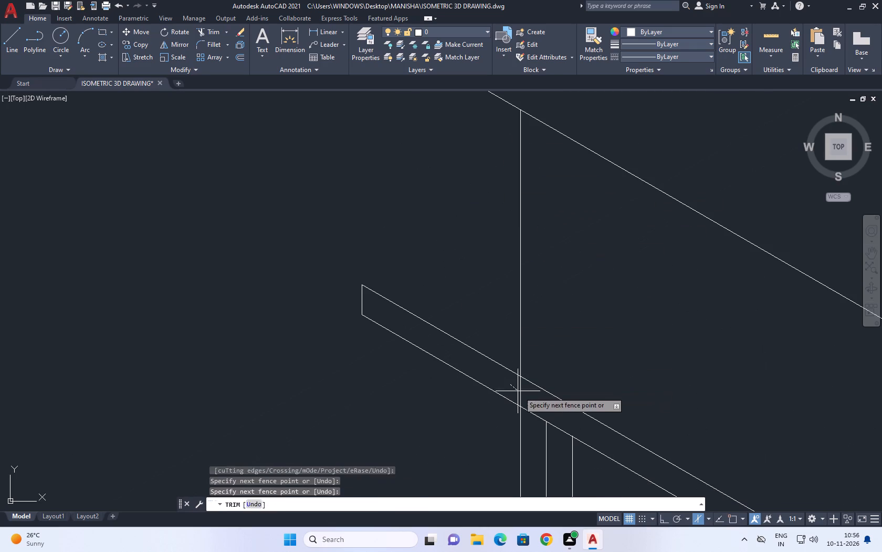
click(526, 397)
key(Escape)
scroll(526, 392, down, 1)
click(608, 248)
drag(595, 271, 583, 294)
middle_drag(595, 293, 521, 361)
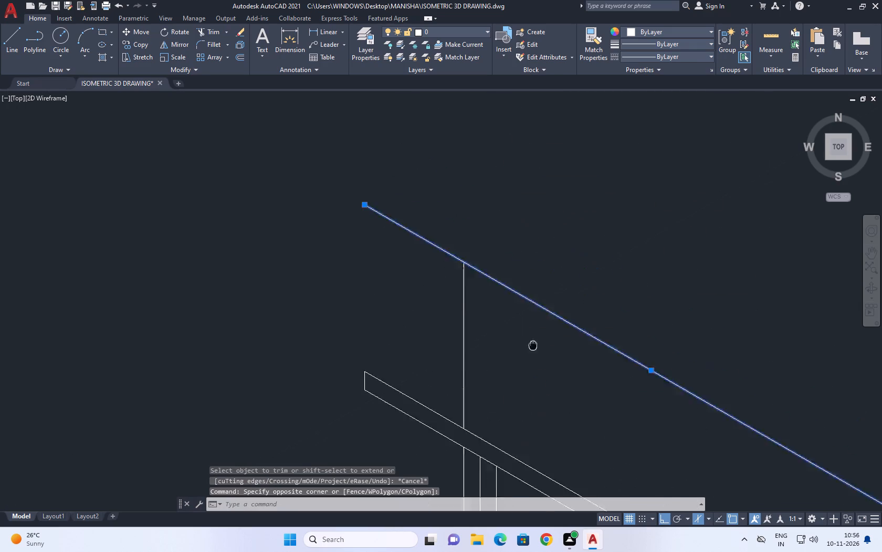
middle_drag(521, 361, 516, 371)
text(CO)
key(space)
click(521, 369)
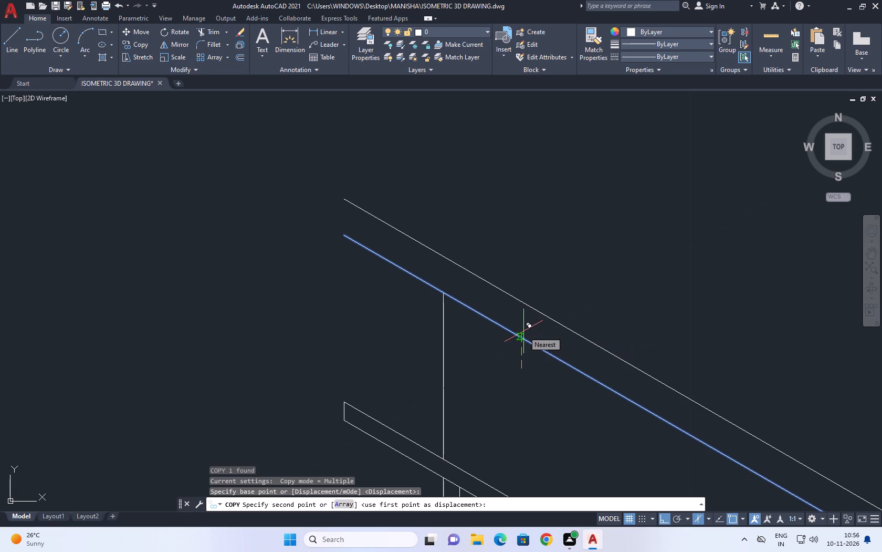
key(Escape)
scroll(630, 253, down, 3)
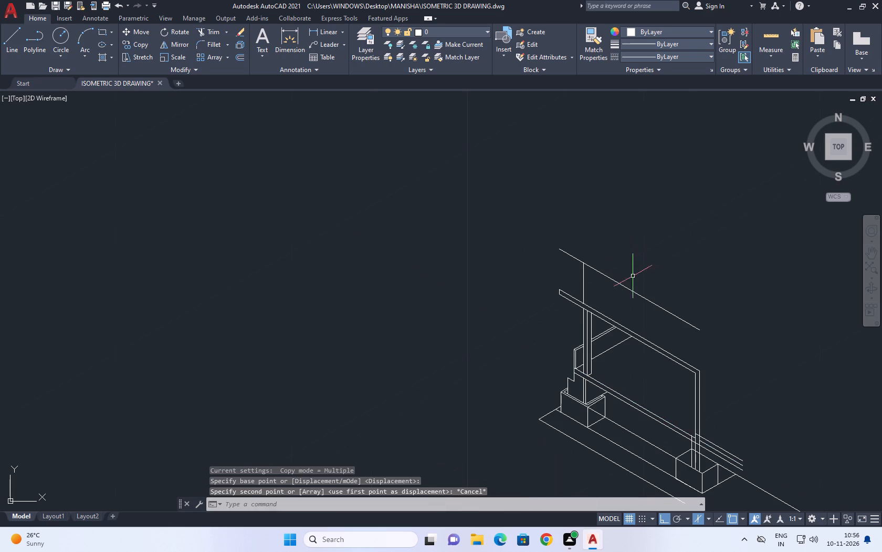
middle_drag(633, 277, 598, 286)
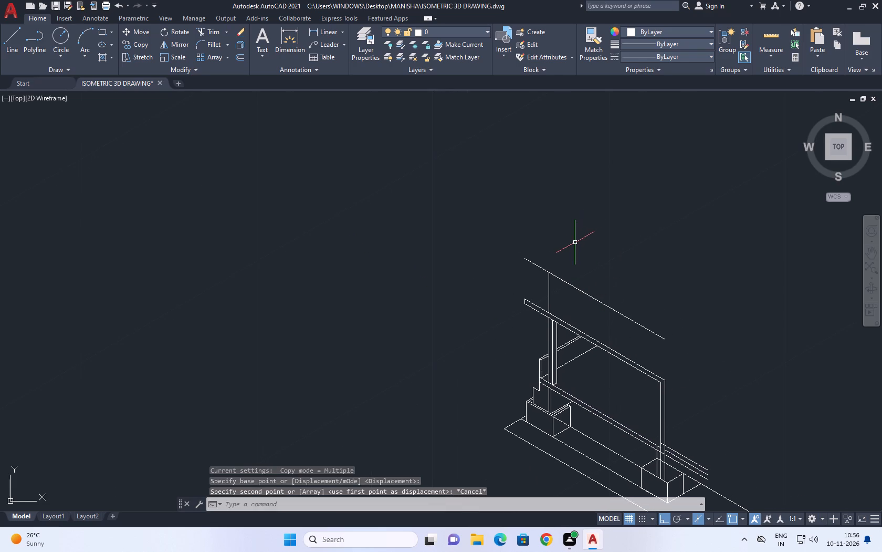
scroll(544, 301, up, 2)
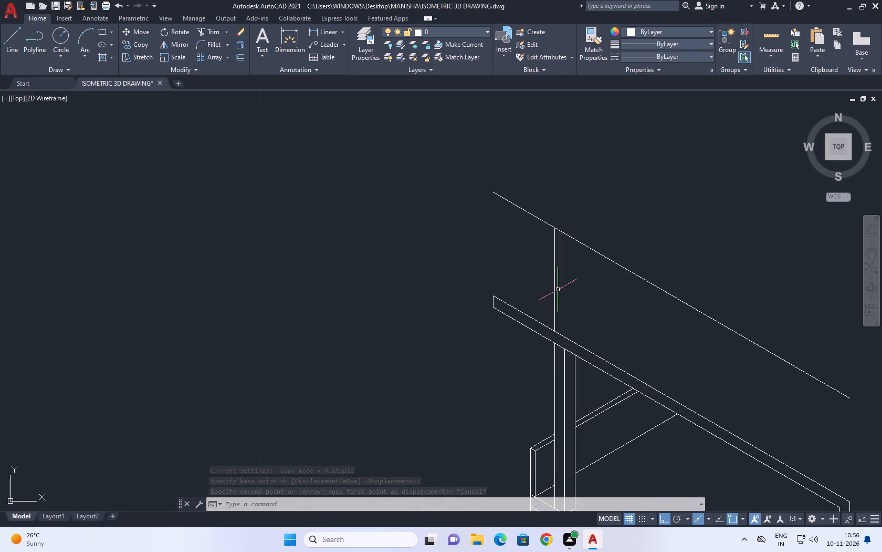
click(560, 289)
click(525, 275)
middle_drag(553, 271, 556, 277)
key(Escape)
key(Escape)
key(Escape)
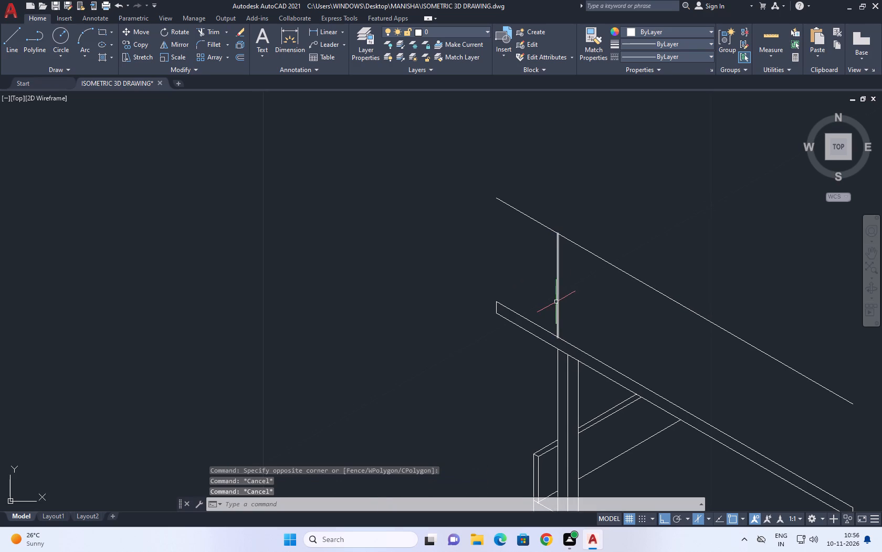
Draw a vertical line from the upper corner of the top rail's outer end to slightly beyond the sloping line above.
middle_drag(518, 284, 527, 299)
key(l)
key(space)
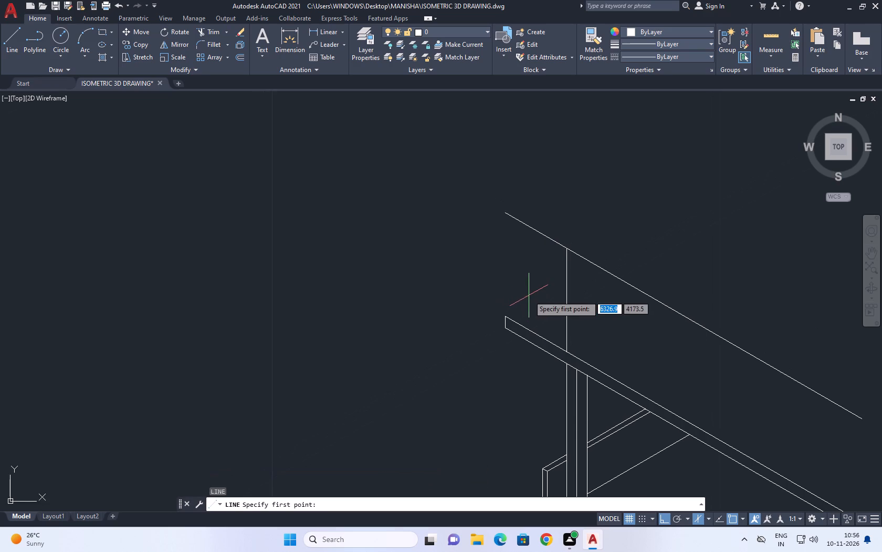
click(505, 317)
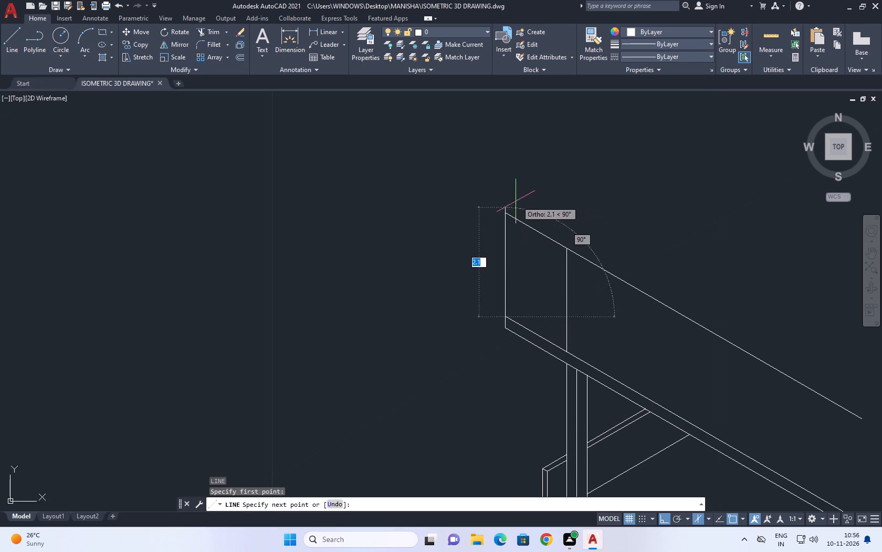
scroll(505, 203, up, 2)
drag(506, 201, 506, 196)
key(Escape)
Fillet the end vertical and the upper sloping line with radius 0 into a sharp corner.
key(f)
key(space)
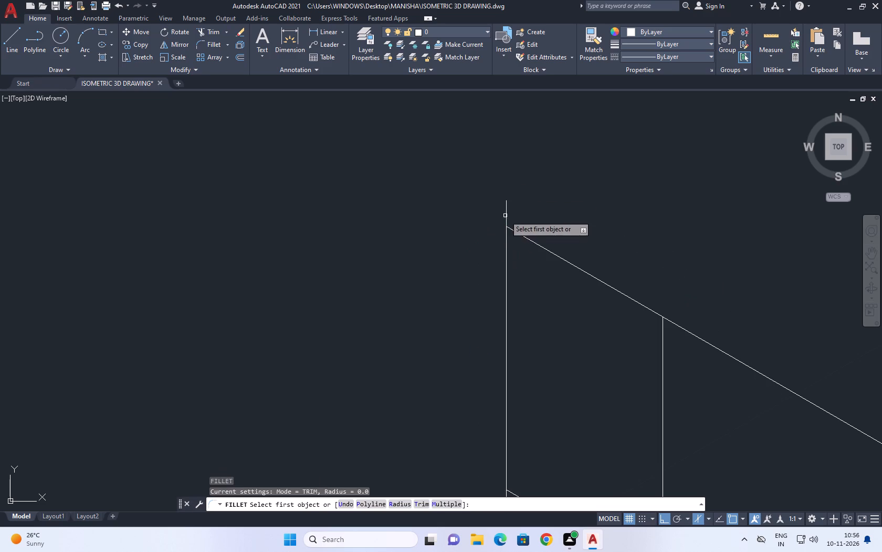
click(507, 235)
click(516, 234)
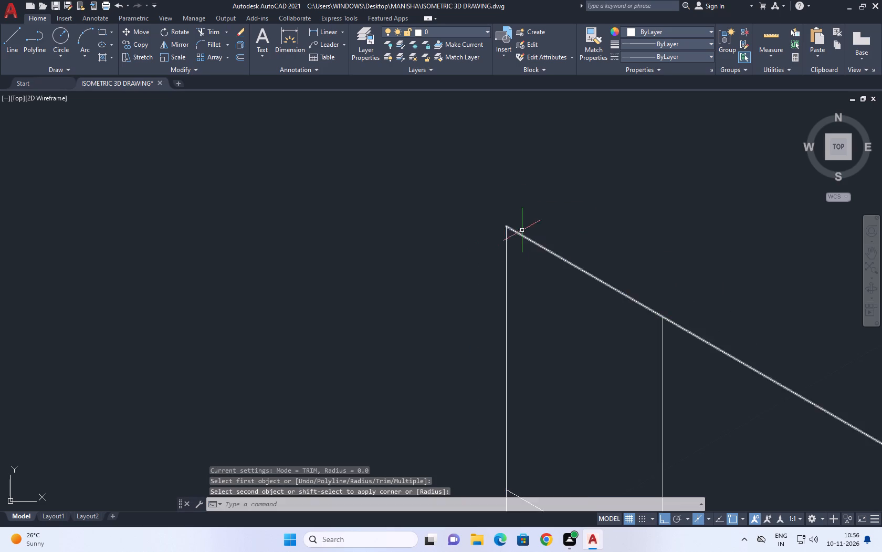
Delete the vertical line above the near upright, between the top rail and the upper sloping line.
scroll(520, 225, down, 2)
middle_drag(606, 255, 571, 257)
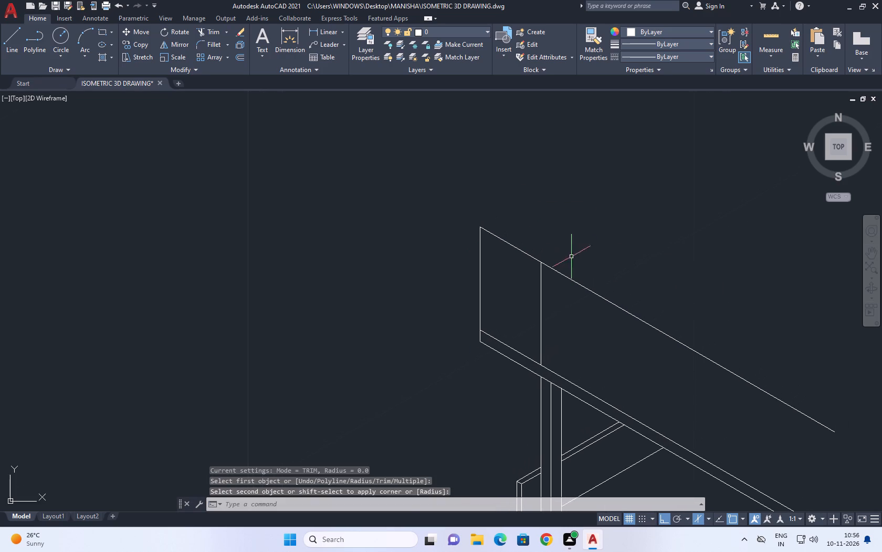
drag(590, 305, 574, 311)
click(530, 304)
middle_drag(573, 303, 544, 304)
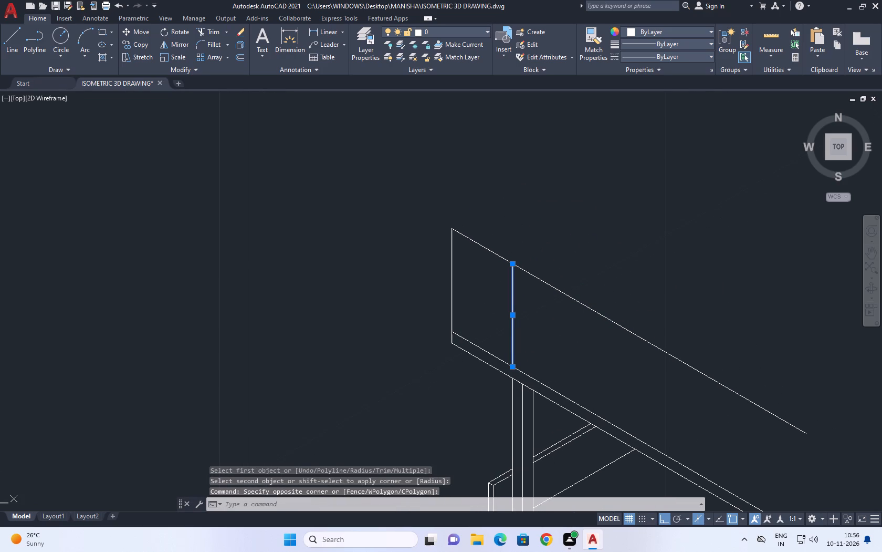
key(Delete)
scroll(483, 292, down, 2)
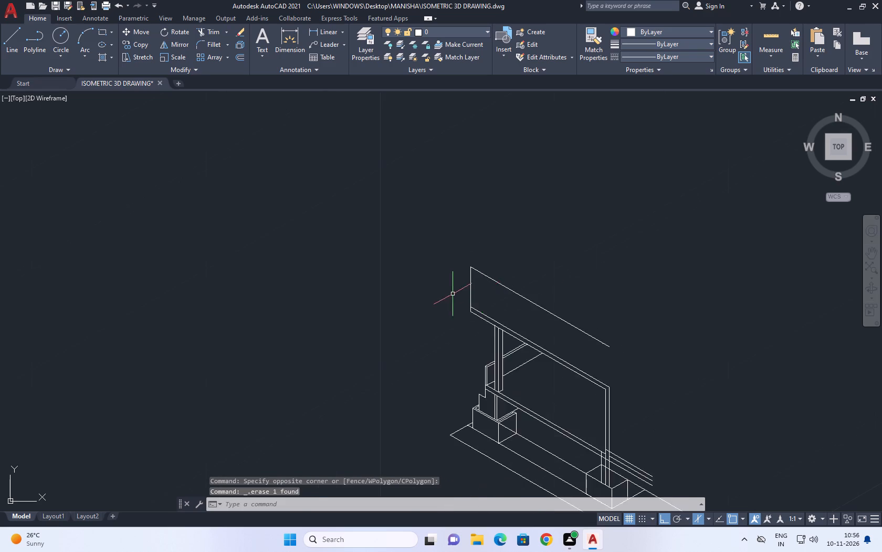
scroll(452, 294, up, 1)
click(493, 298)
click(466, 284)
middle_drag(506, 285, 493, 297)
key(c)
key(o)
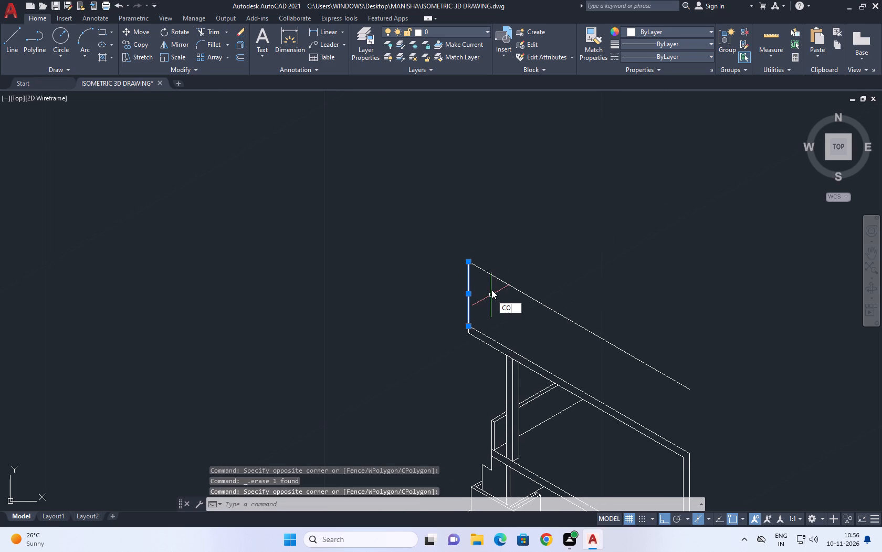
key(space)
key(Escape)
Copy the upper sloping line 0.1134 along the 30° direction, using its outer corner as base point.
click(501, 277)
click(495, 284)
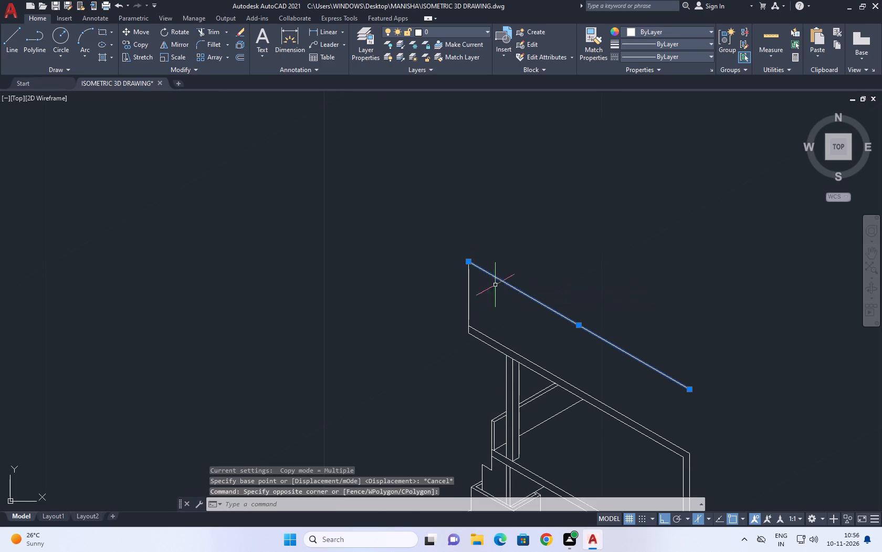
key(c)
key(o)
key(space)
scroll(469, 262, up, 2)
click(468, 262)
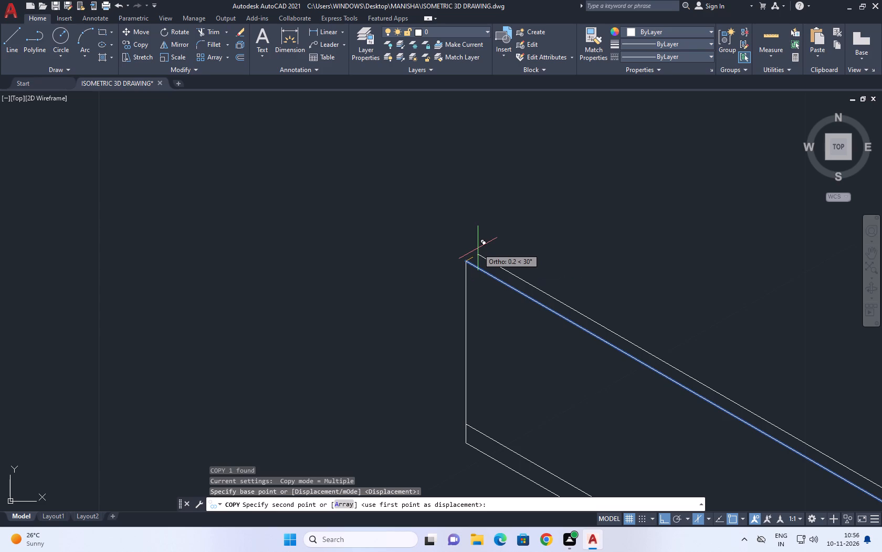
text(0.)
text(11)
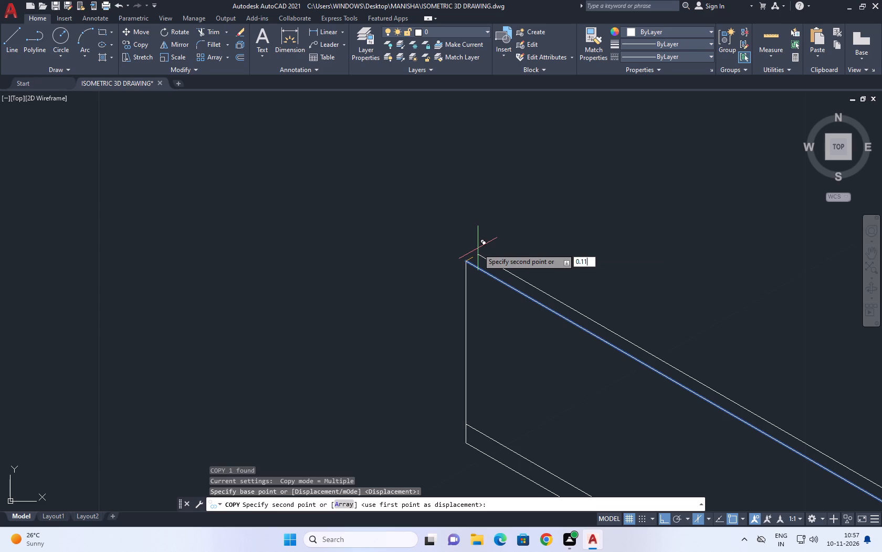
text(34)
key(space)
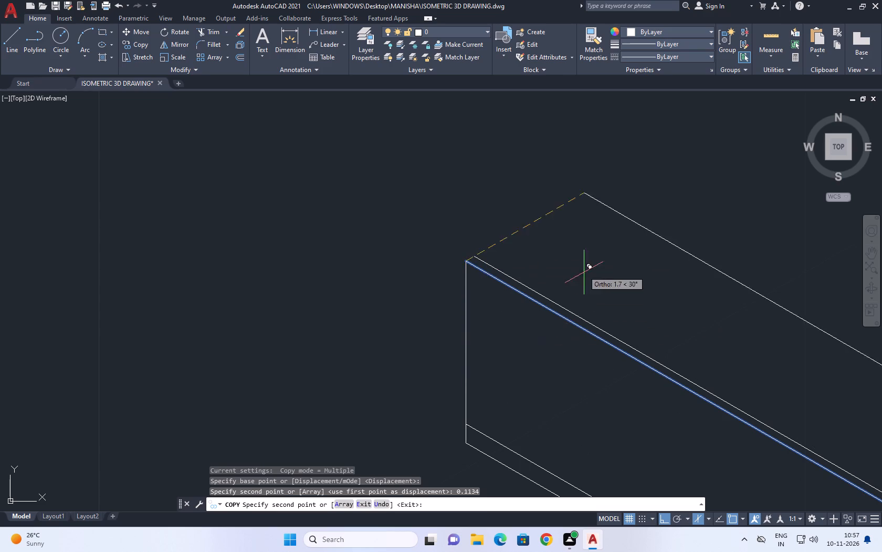
key(Escape)
Draw a line at 30° from the outer corner of the upper sloping line, running back past its parallel copy.
middle_drag(536, 235, 396, 342)
key(l)
key(space)
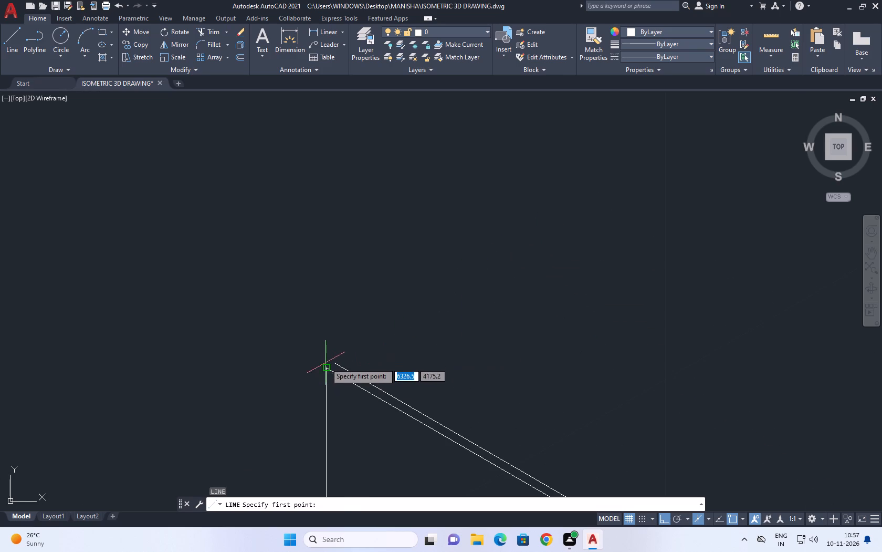
click(325, 367)
click(447, 293)
key(space)
Copy the new 30° line 0.1134 inward along the sloping edge in the left isoplane.
click(418, 319)
click(388, 305)
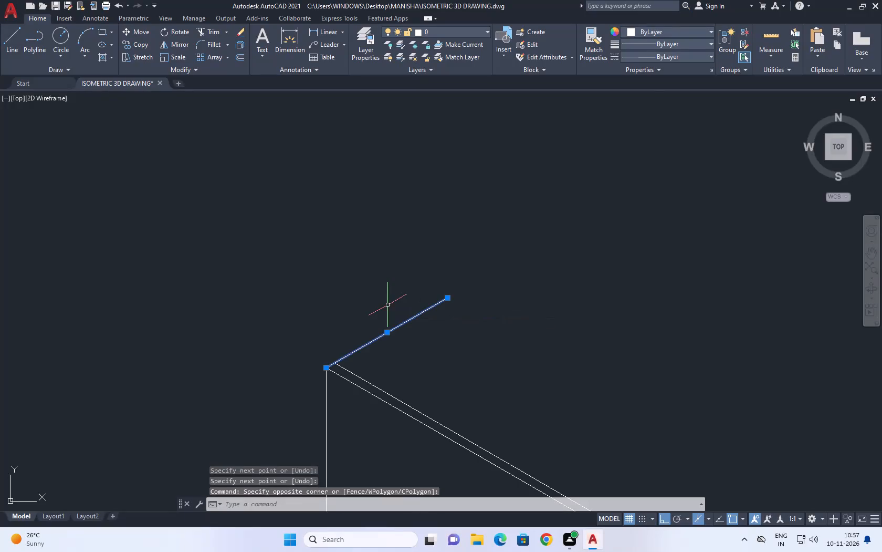
middle_drag(426, 305, 436, 320)
key(c)
key(o)
key(space)
click(423, 325)
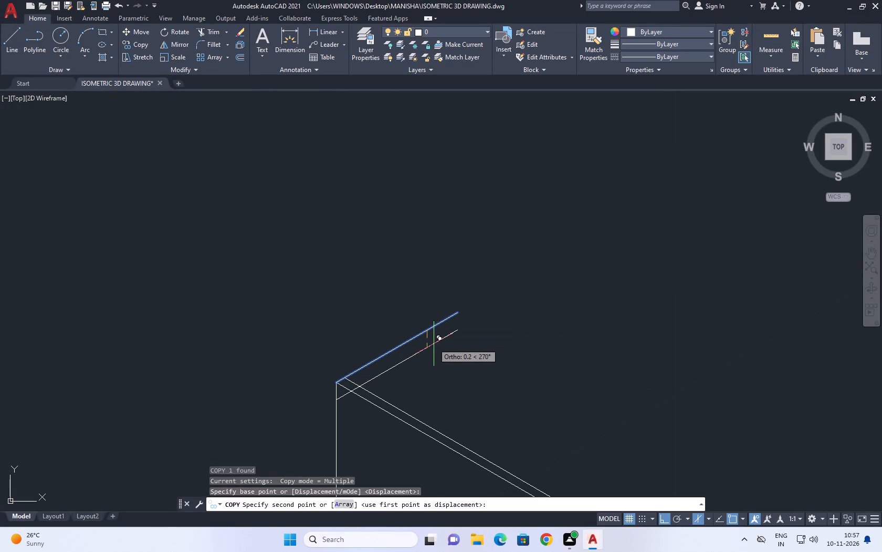
key(F5)
key(0)
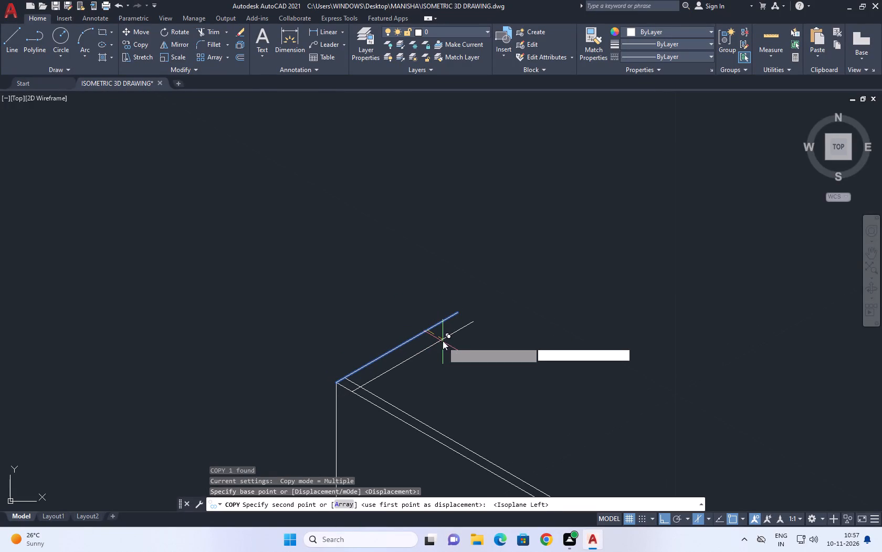
key(period)
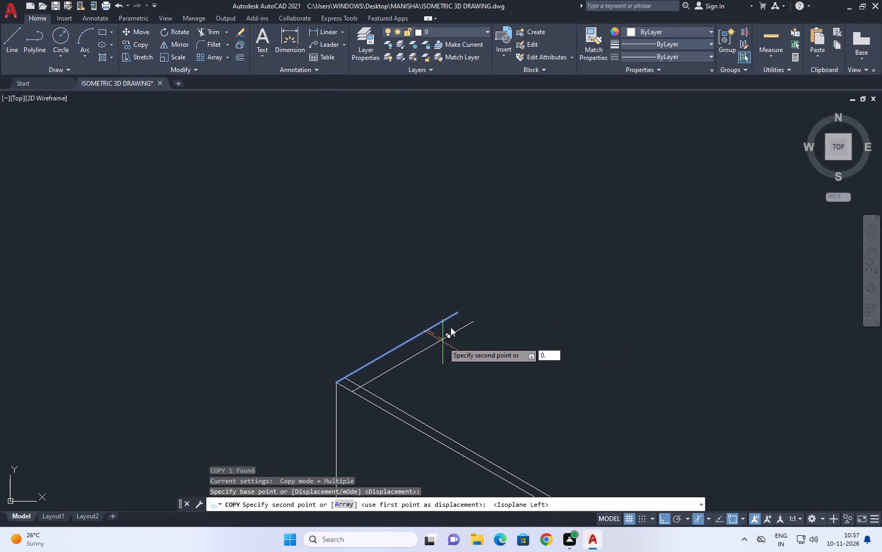
key(3)
key(3)
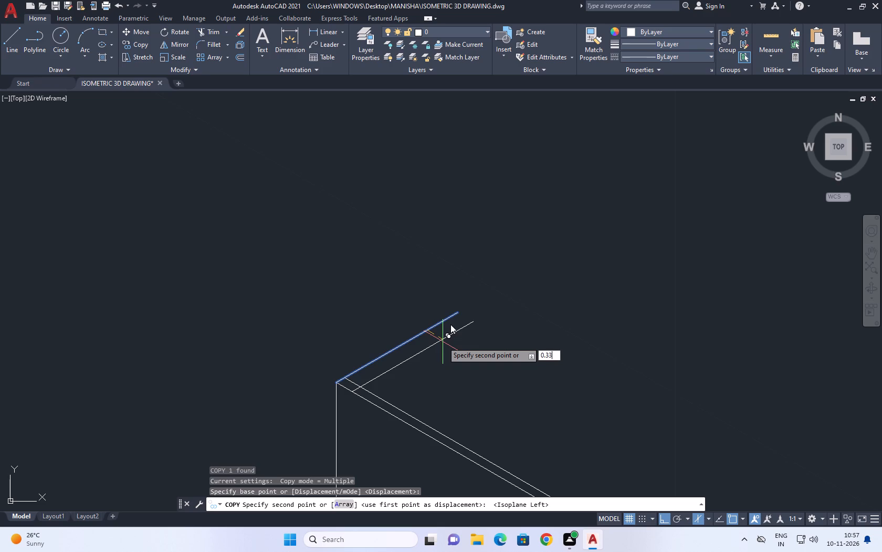
key(BackSpace)
key(BackSpace)
text(11)
text(34)
key(Return)
key(Escape)
Trim the crossing stubs of the two inner lines at the upper corner so they meet in a clean corner.
middle_drag(353, 388, 390, 349)
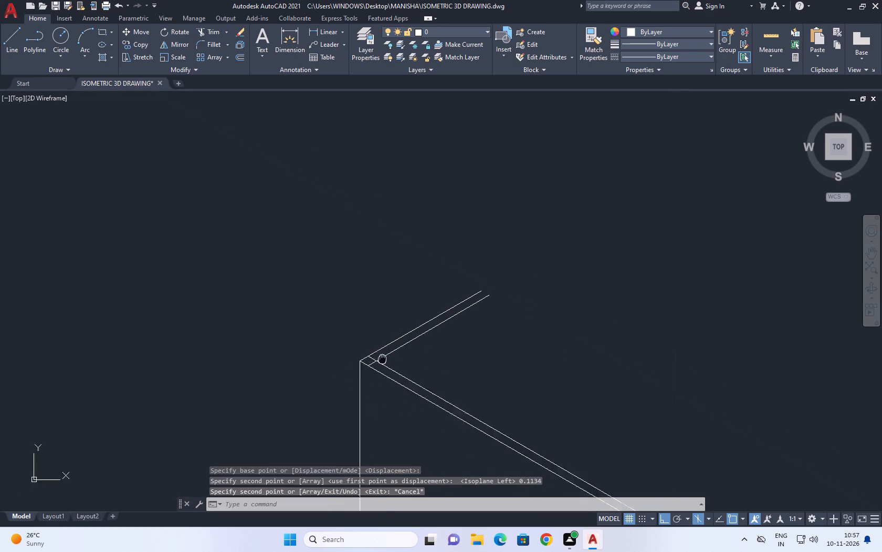
middle_drag(390, 349, 393, 345)
text(TR)
key(space)
scroll(394, 350, up, 5)
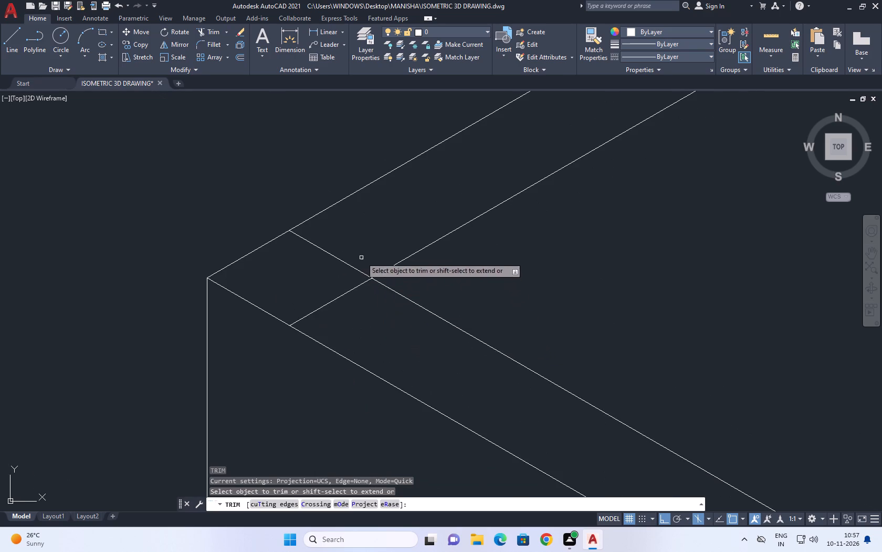
click(361, 256)
drag(345, 306, 350, 317)
scroll(379, 309, down, 4)
key(Escape)
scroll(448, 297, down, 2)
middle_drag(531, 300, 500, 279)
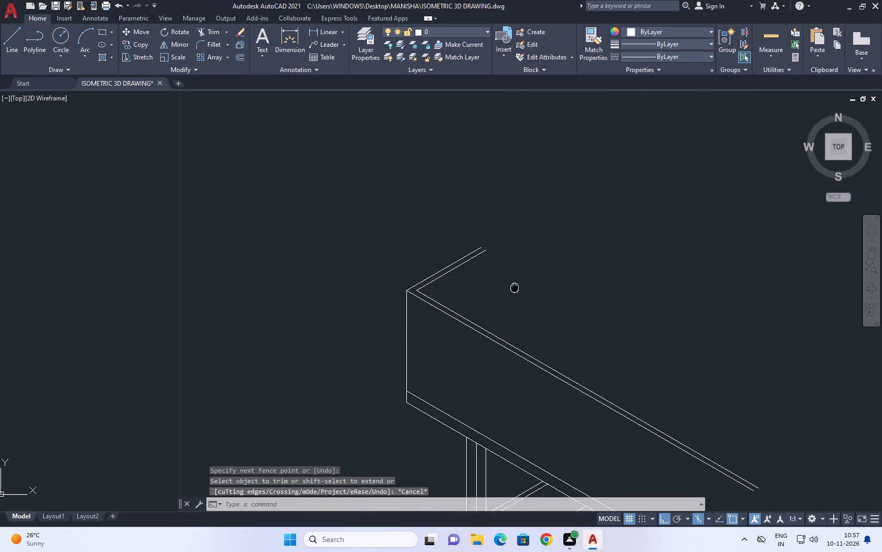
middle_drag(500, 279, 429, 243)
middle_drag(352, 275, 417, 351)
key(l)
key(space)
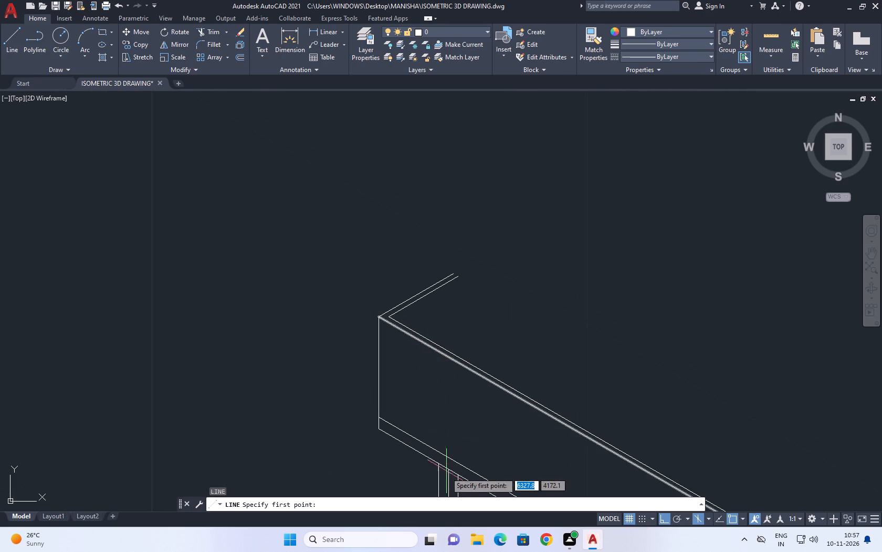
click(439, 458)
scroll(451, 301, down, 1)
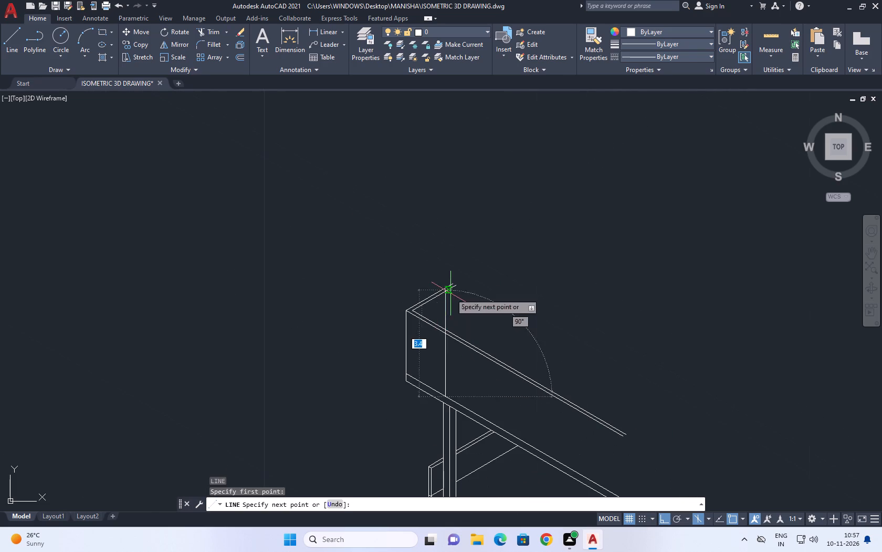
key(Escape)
Draw a vertical line from the outer edge of the left upright, up past the upper sloping lines and the short 30° lines.
scroll(433, 426, up, 2)
key(space)
click(457, 366)
scroll(468, 237, down, 3)
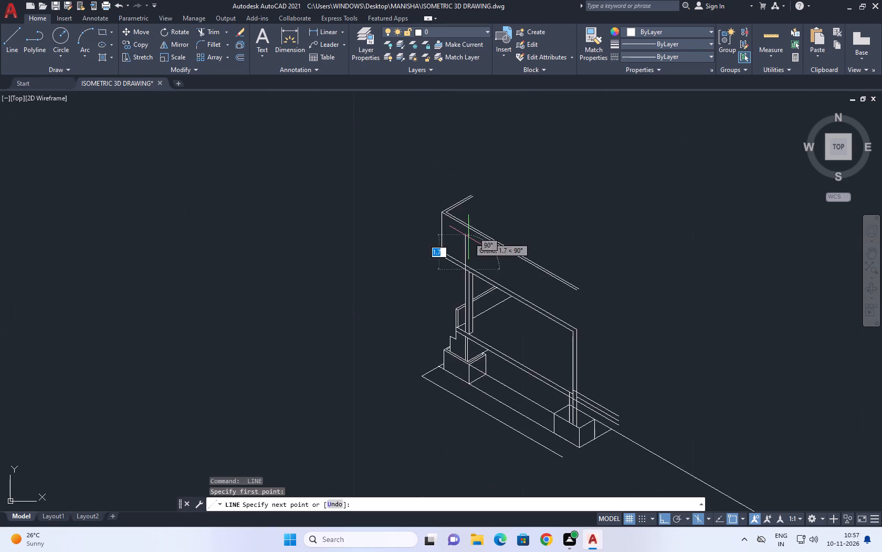
scroll(469, 178, up, 3)
click(469, 156)
key(Escape)
Trim the new vertical line away below the inner upper sloping line, including the pieces within the rail and the sloping pair.
middle_drag(468, 410, 515, 321)
key(t)
key(r)
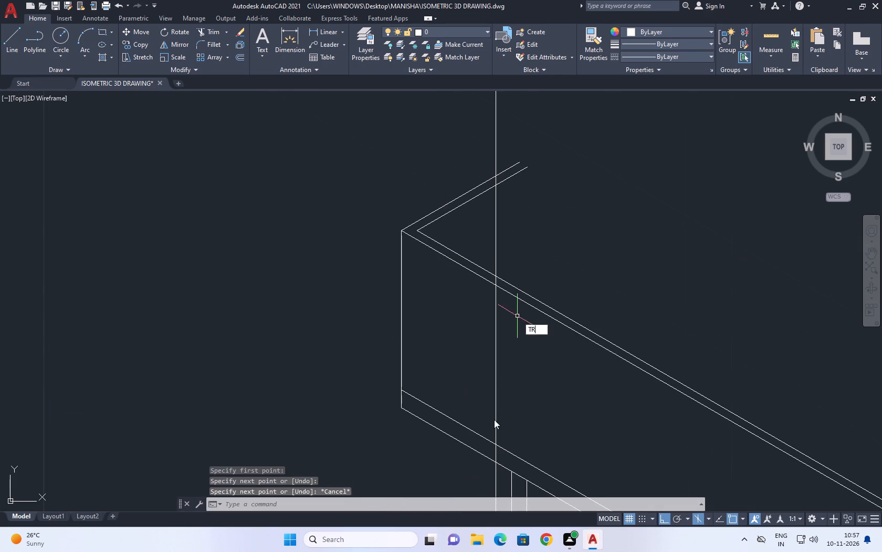
key(space)
drag(487, 410, 488, 403)
click(530, 416)
click(496, 462)
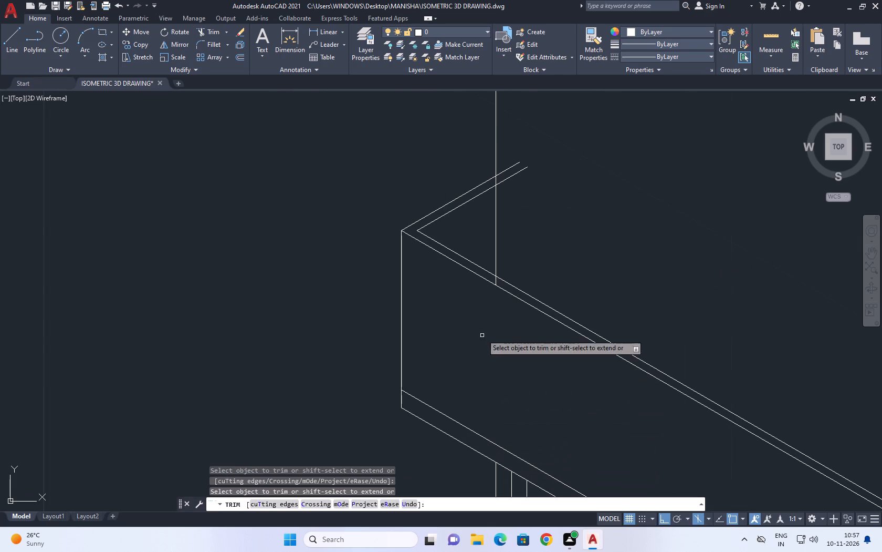
scroll(489, 283, up, 2)
click(497, 276)
click(512, 287)
Trim the ends of the two short 30° lines that project beyond the vertical line.
scroll(518, 293, down, 5)
scroll(523, 264, up, 3)
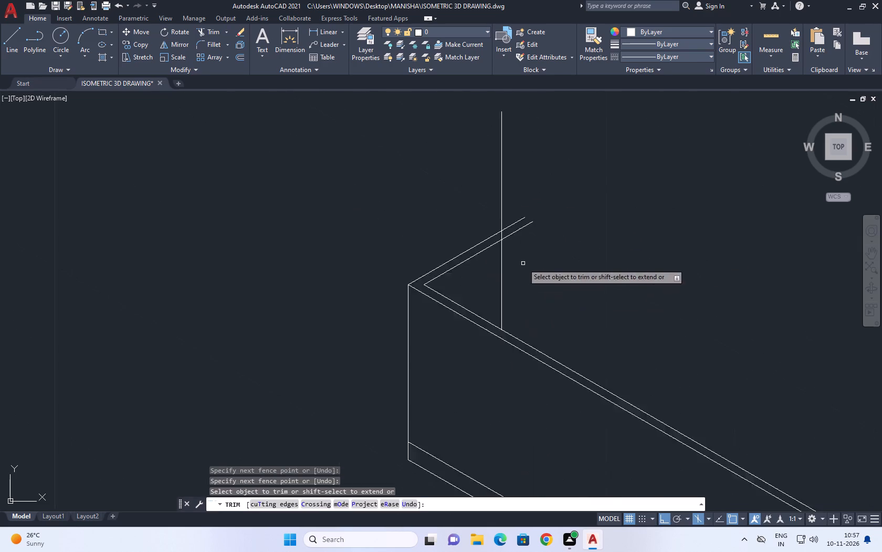
click(504, 183)
drag(515, 252, 517, 262)
scroll(527, 305, down, 4)
key(Escape)
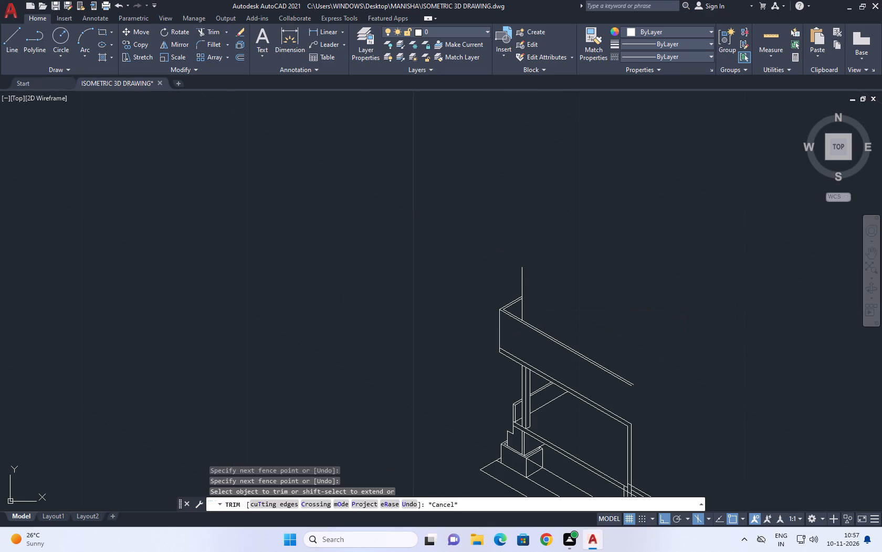
Copy the trimmed vertical line 8.30 along the 330° direction.
middle_drag(593, 304, 548, 288)
scroll(479, 303, up, 2)
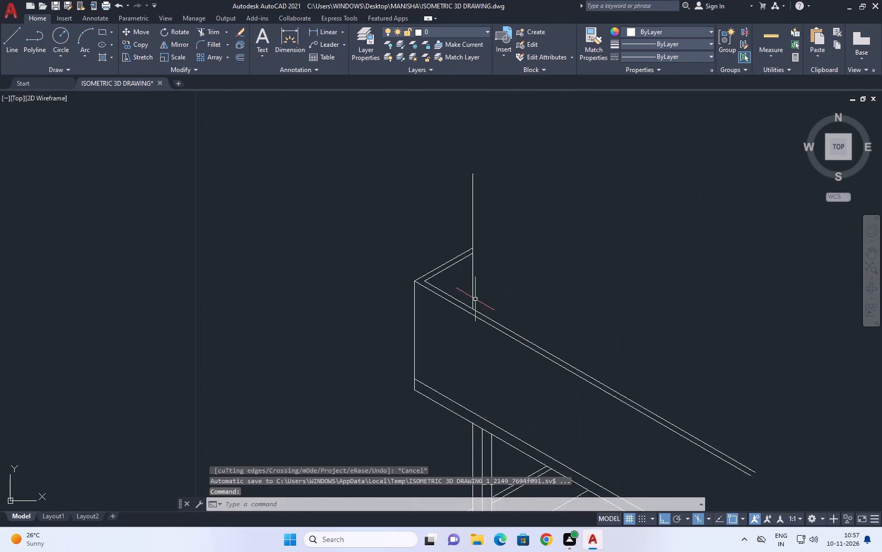
scroll(475, 299, up, 1)
click(482, 270)
drag(474, 268, 458, 265)
middle_drag(498, 277, 503, 326)
text(CO)
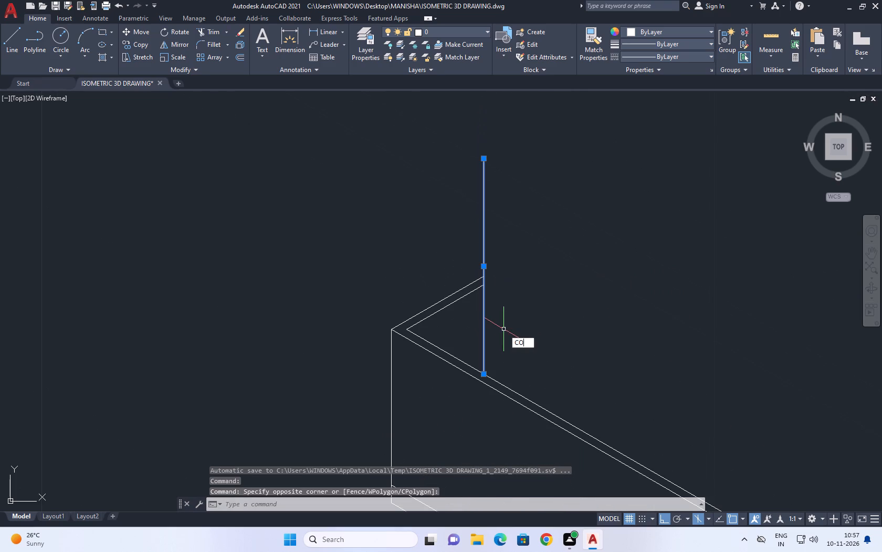
key(space)
click(500, 340)
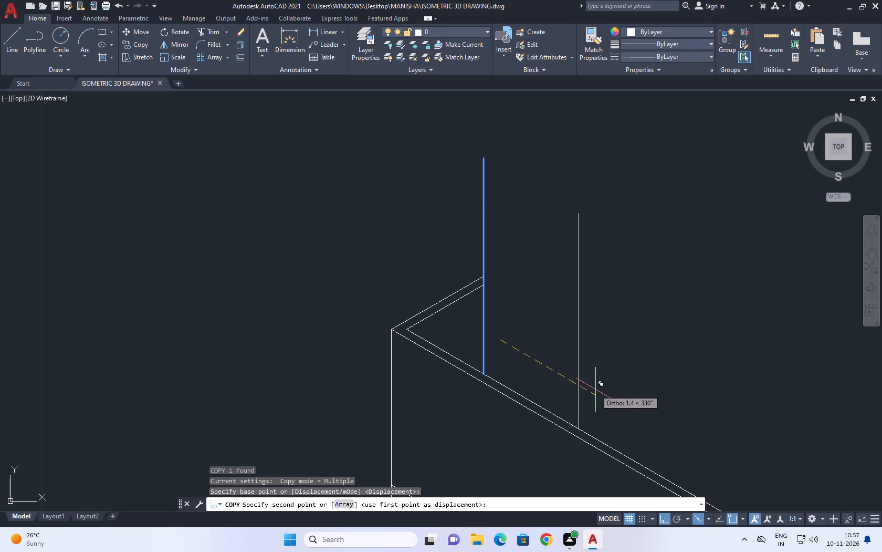
scroll(627, 405, down, 2)
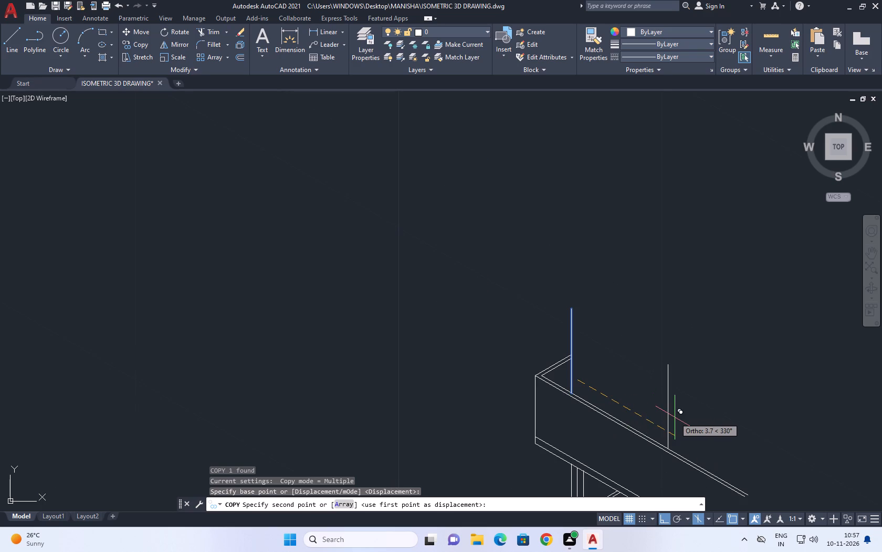
text(8.3)
key(0)
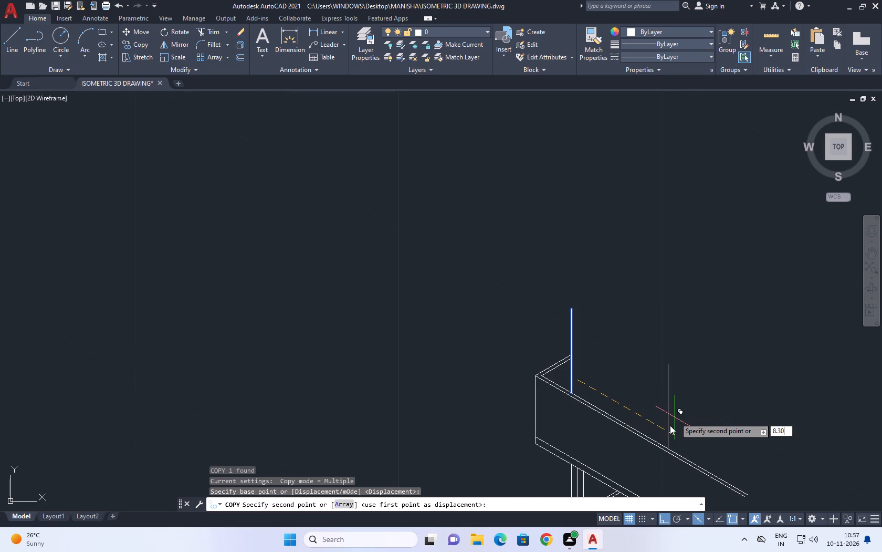
key(Return)
key(Escape)
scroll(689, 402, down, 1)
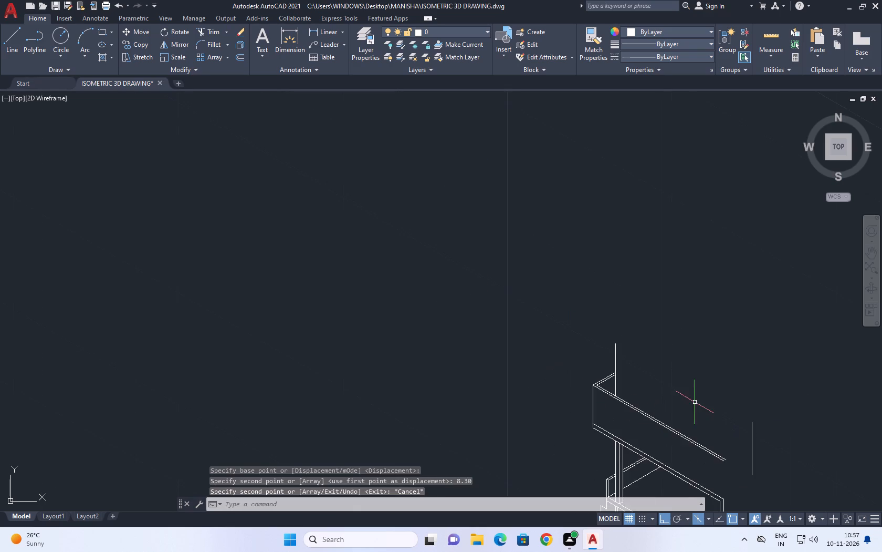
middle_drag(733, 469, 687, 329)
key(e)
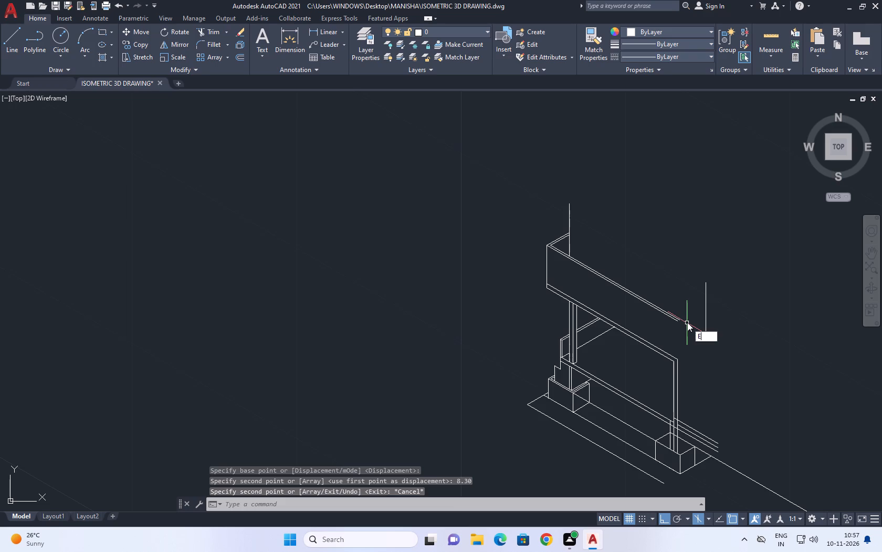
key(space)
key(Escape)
Extend the inner upper sloping line to meet the copied vertical line.
key(e)
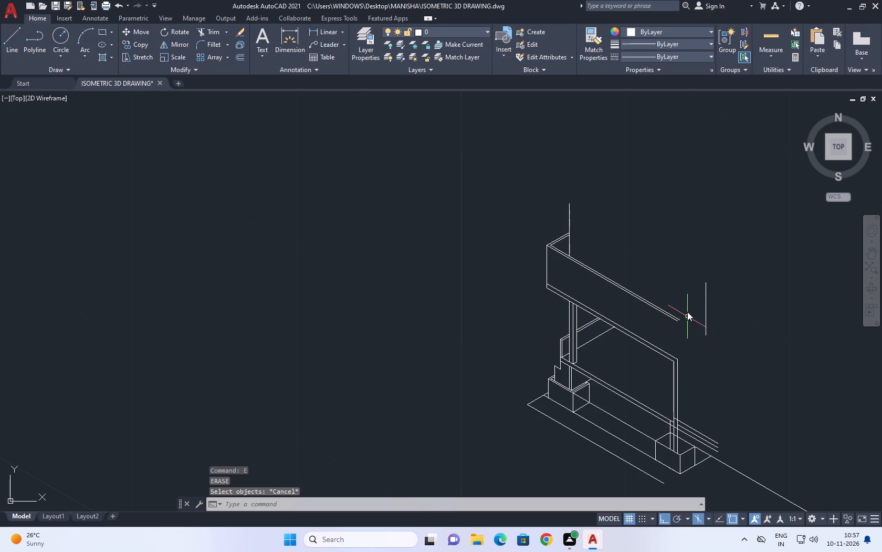
key(x)
key(space)
click(664, 290)
click(657, 322)
click(671, 318)
click(678, 319)
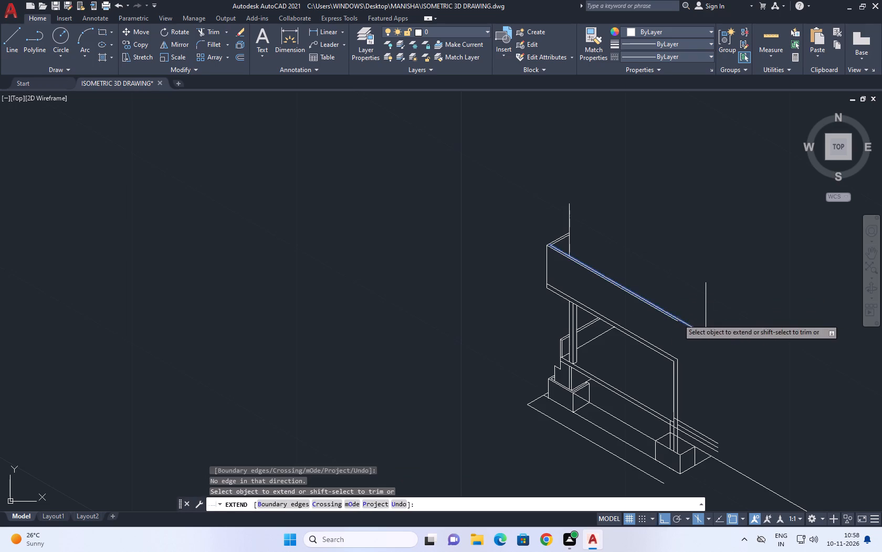
right_click(666, 262)
click(699, 278)
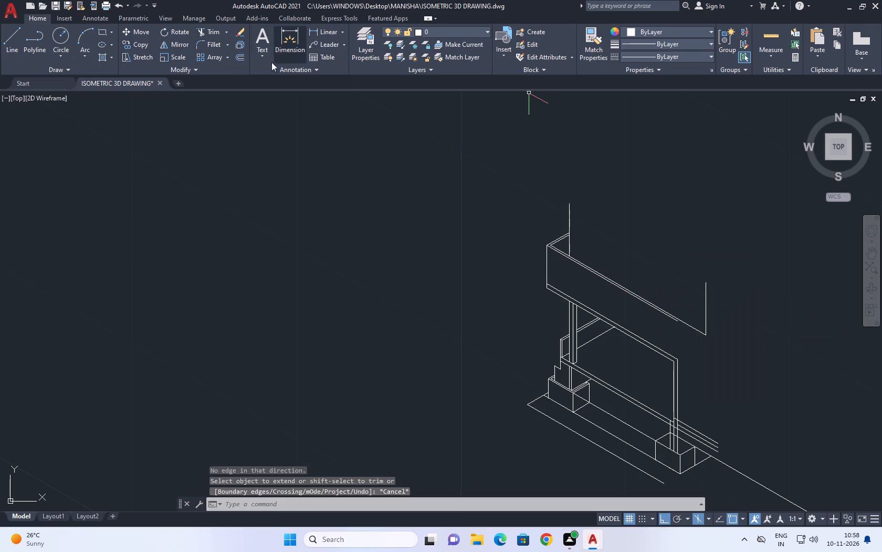
Fillet the outer upper sloping line with the copied vertical line so they join in a corner.
click(215, 47)
scroll(678, 325, up, 1)
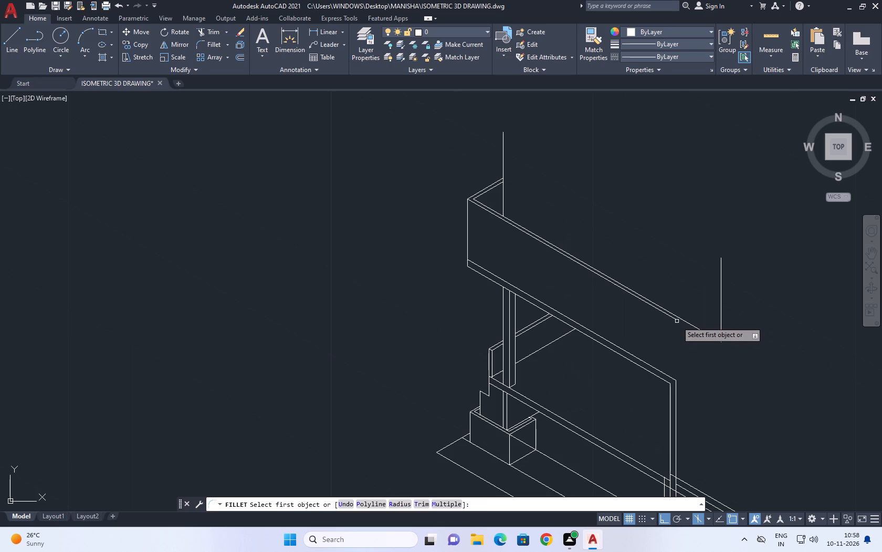
click(677, 320)
click(722, 325)
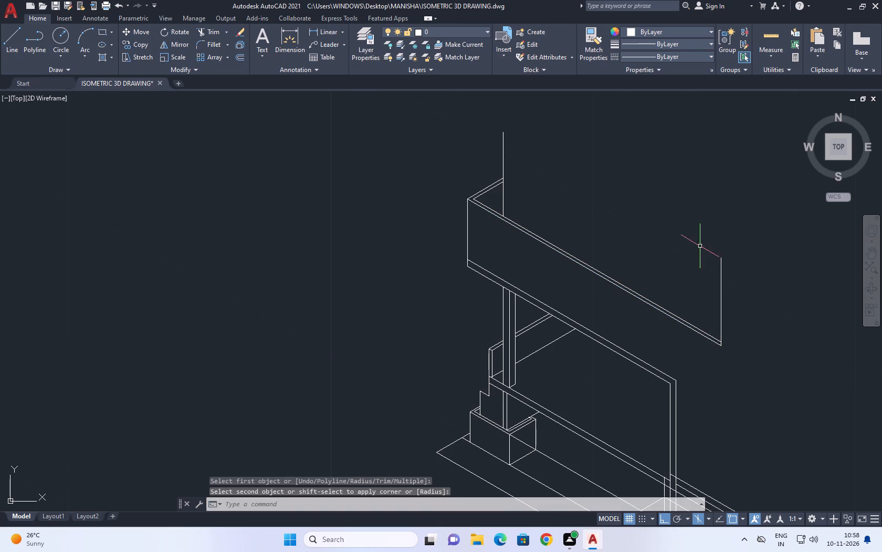
Draw a vertical line from the outer top corner of the frame's right upright, up well above the upper sloping lines.
middle_drag(700, 246, 644, 233)
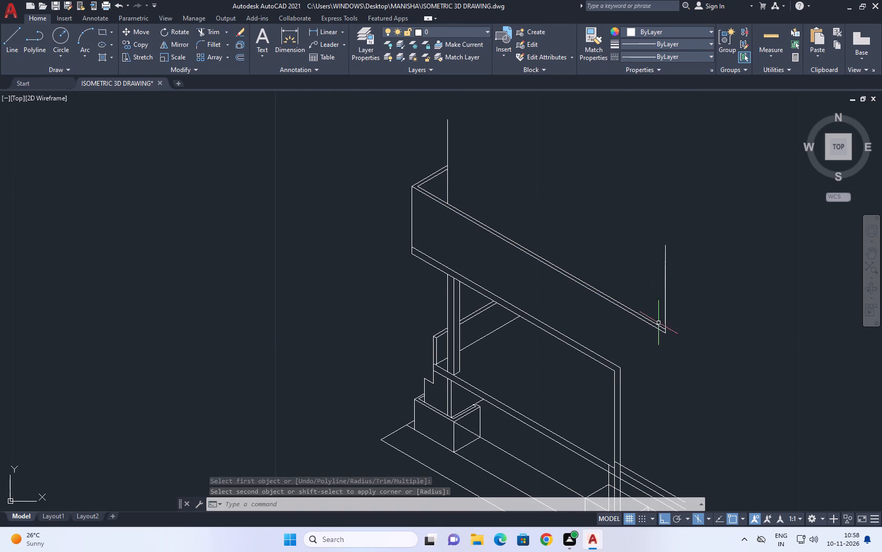
middle_drag(658, 323, 631, 226)
middle_drag(575, 237, 587, 298)
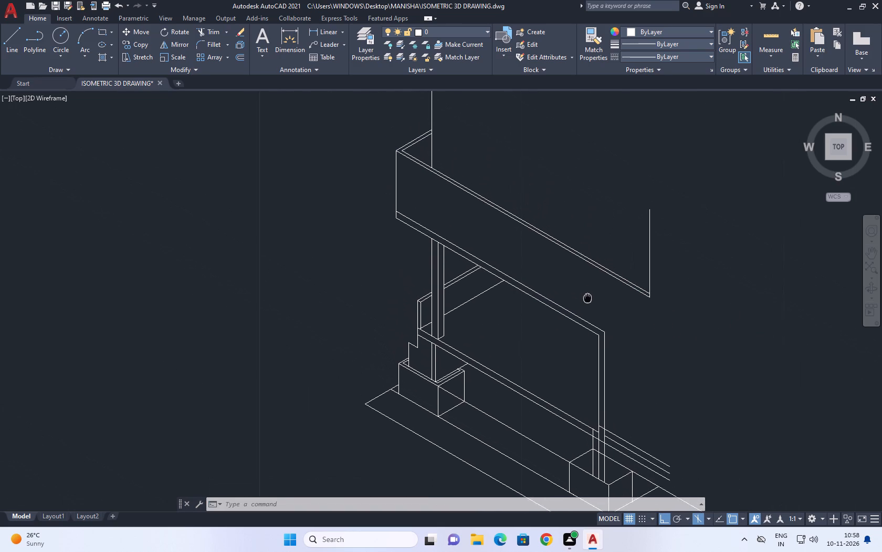
middle_drag(587, 298, 587, 302)
scroll(587, 302, down, 1)
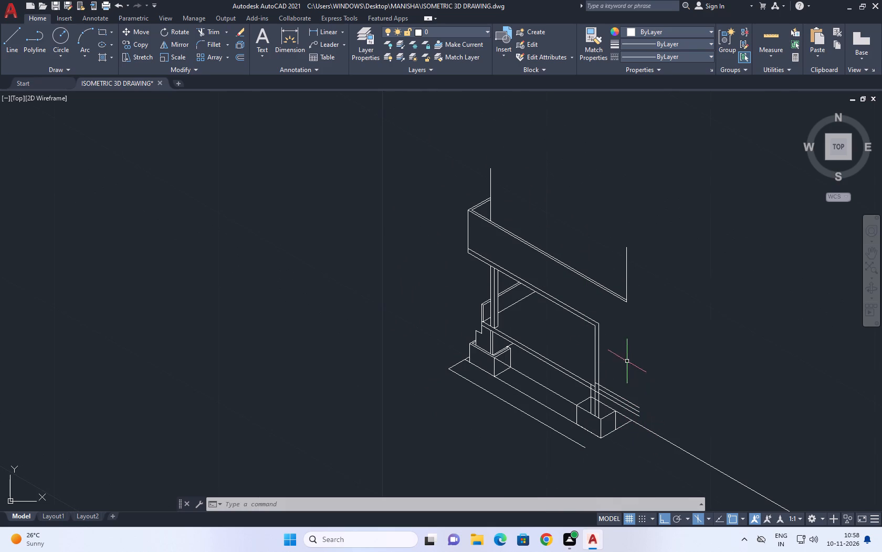
click(14, 51)
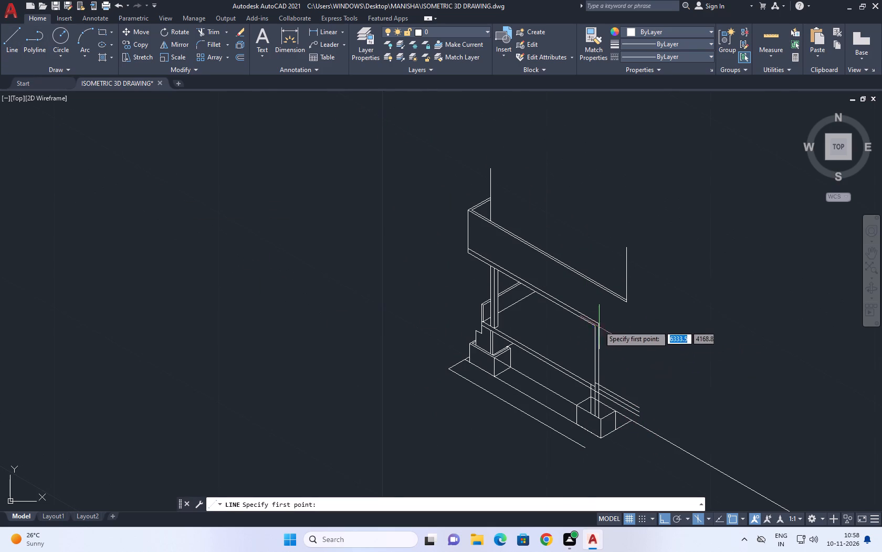
scroll(598, 323, up, 3)
click(597, 328)
scroll(599, 315, down, 4)
middle_drag(606, 231, 608, 238)
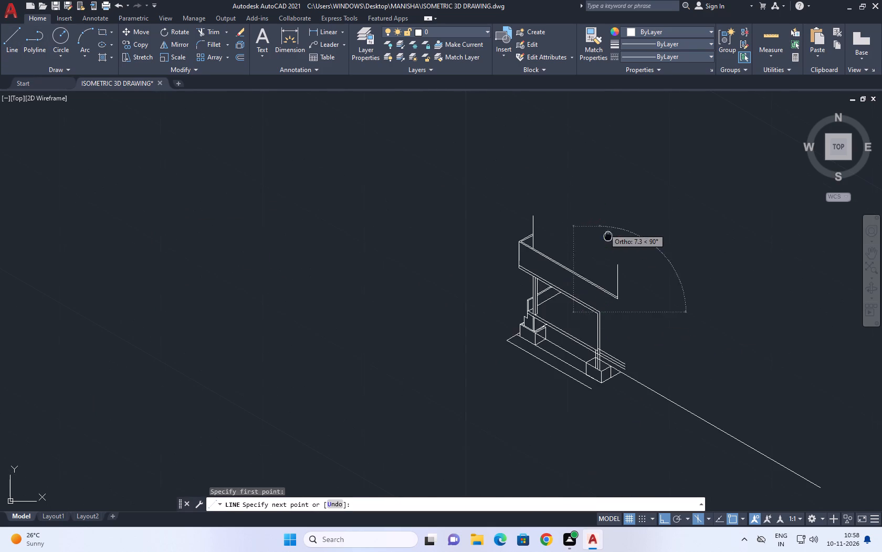
middle_drag(608, 238, 608, 295)
click(604, 259)
right_drag(666, 226, 665, 221)
click(688, 244)
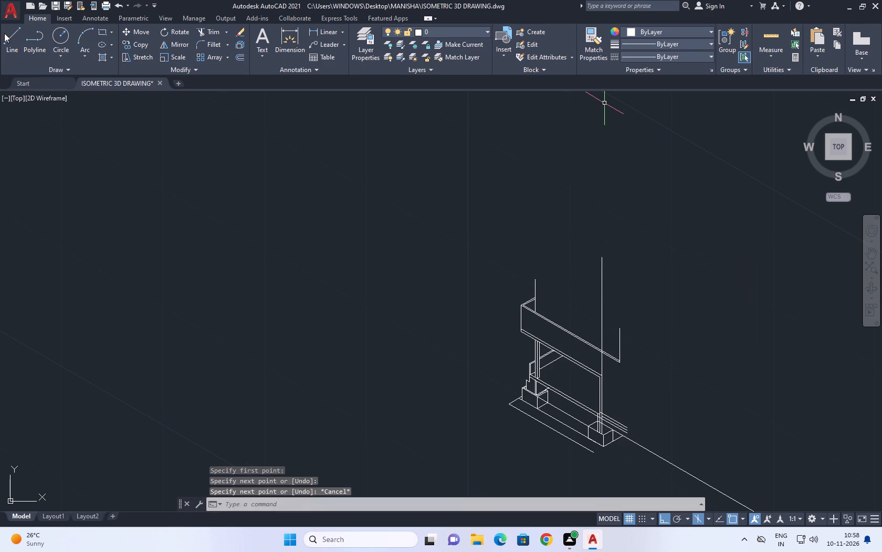
Trim the part of this vertical line between the frame's top corner and the outer upper sloping line.
click(209, 28)
scroll(593, 365, up, 3)
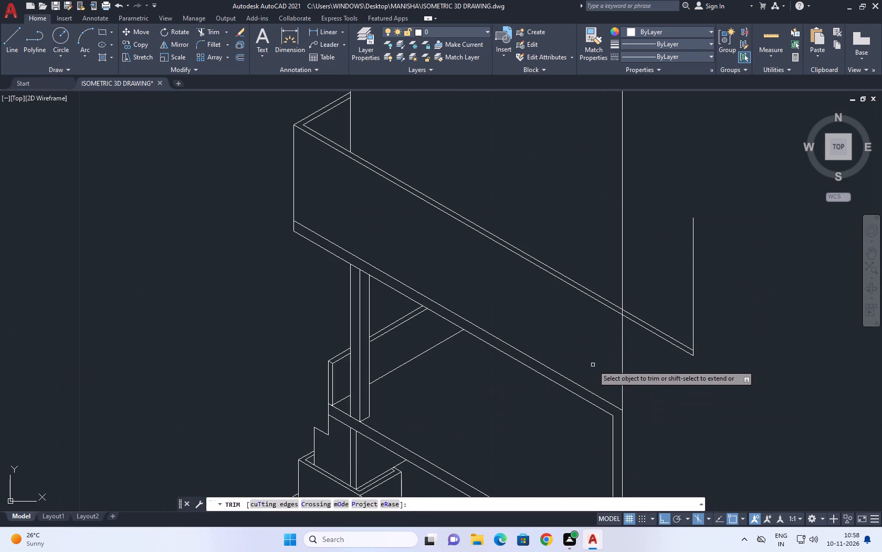
click(594, 365)
drag(644, 363, 652, 363)
right_click(664, 366)
click(689, 382)
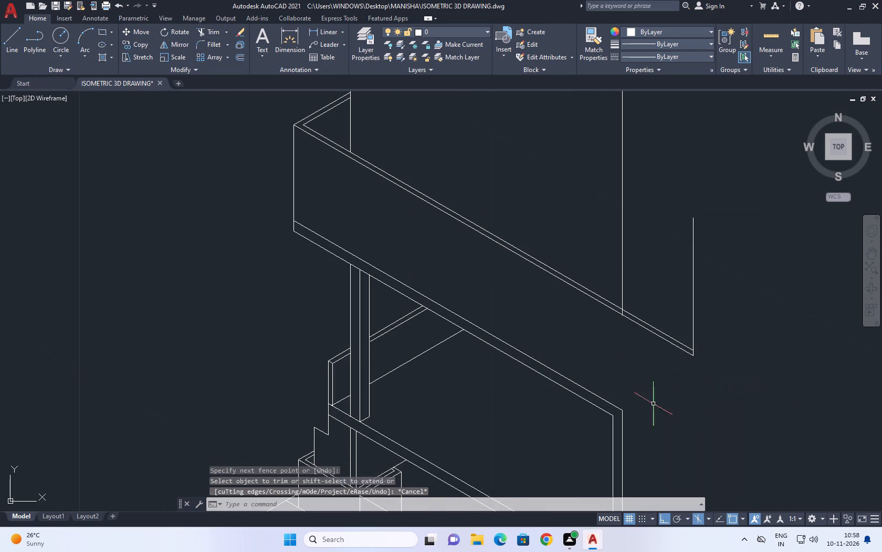
Draw a vertical line from the top of the short line beside the right upright's base, up past the frame's top rail.
scroll(603, 405, down, 1)
middle_drag(478, 306, 501, 329)
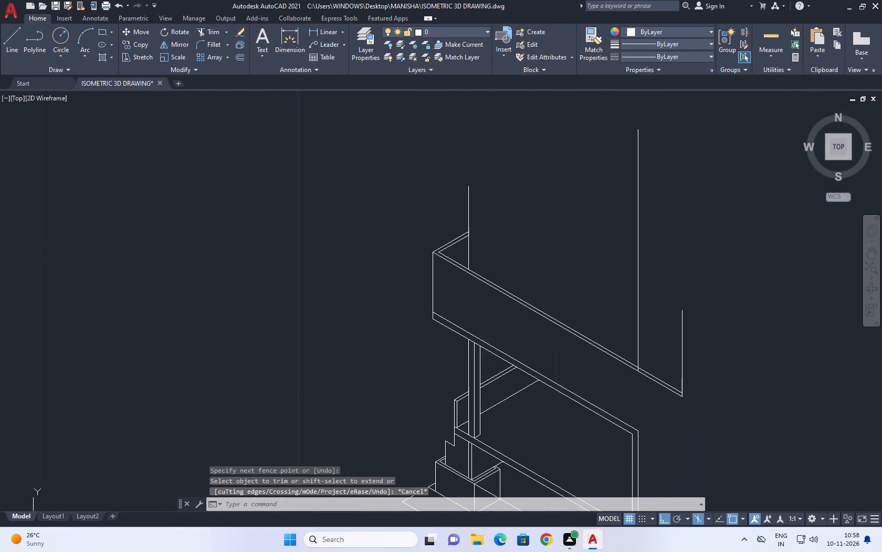
scroll(502, 321, down, 1)
middle_drag(578, 373, 572, 361)
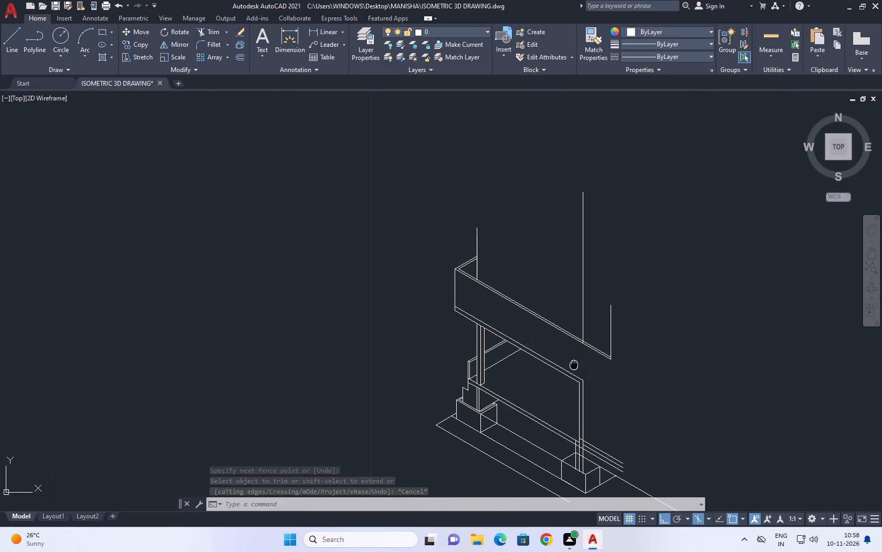
middle_drag(572, 361, 572, 357)
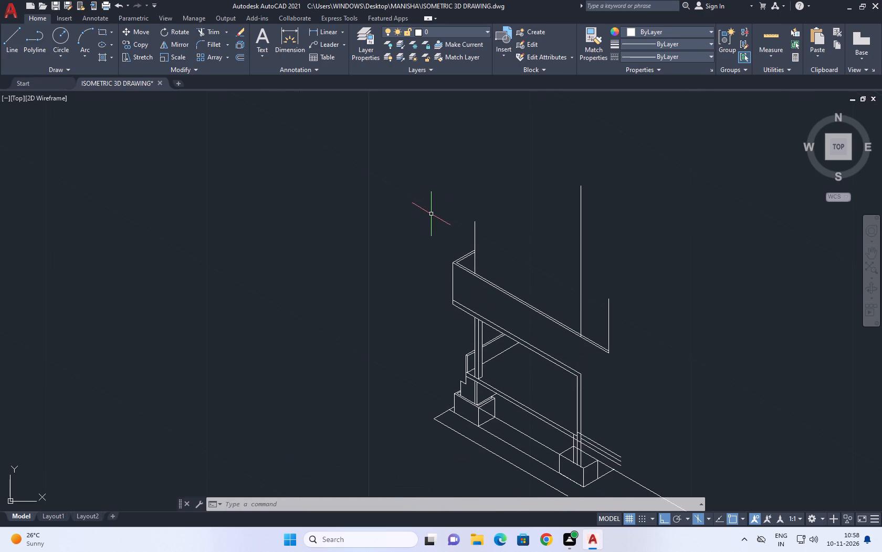
click(3, 47)
scroll(555, 420, up, 3)
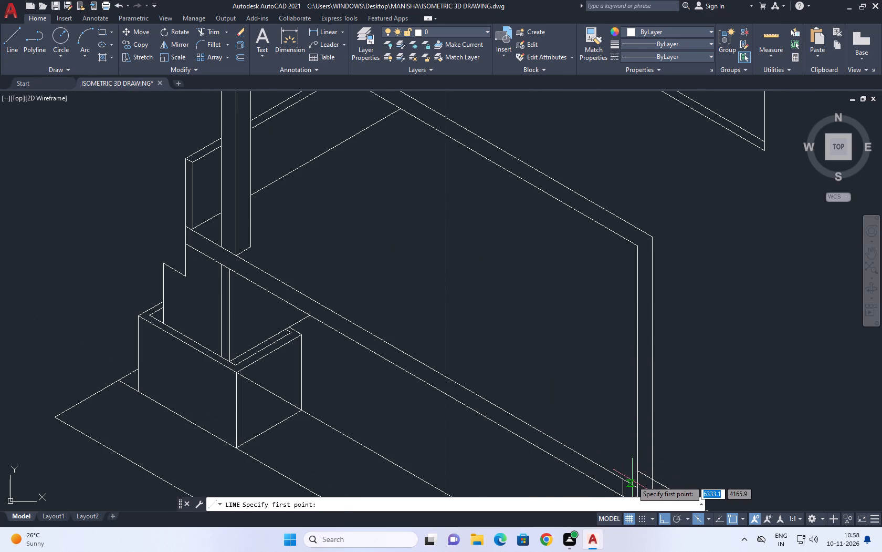
click(623, 479)
scroll(629, 407, down, 2)
scroll(630, 326, up, 1)
click(632, 309)
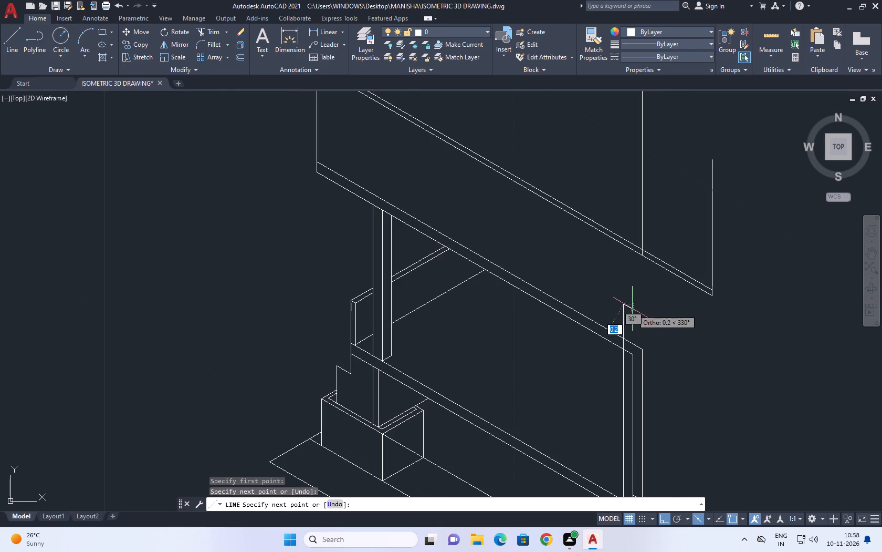
right_click(657, 299)
click(682, 313)
Trim the piece of the new vertical line that lies between the two edges of the top rail.
click(211, 30)
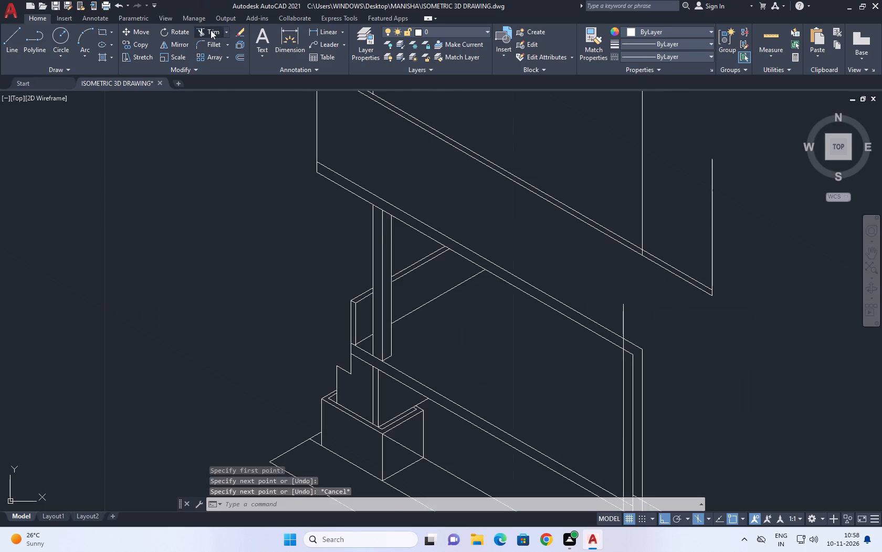
scroll(625, 343, up, 1)
click(626, 345)
click(617, 340)
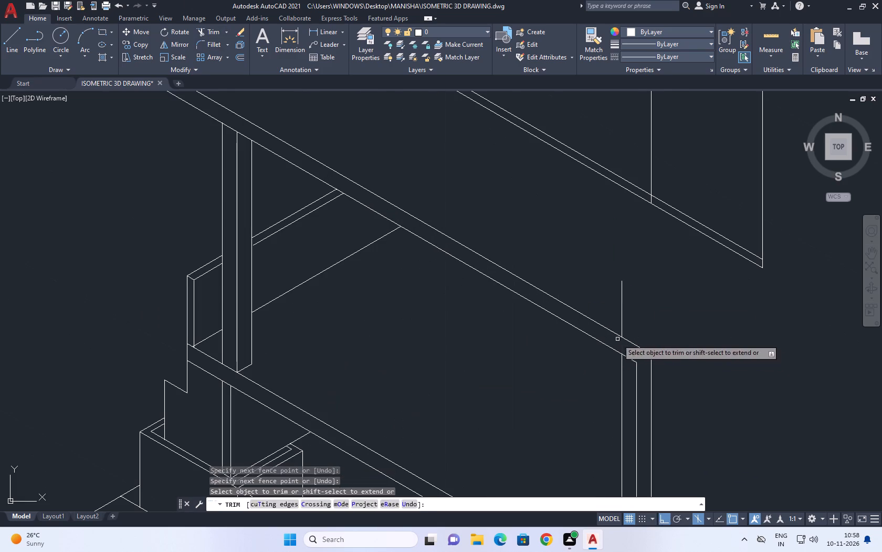
drag(635, 321, 624, 312)
click(596, 292)
right_click(609, 298)
Erase the leftover piece of the vertical line above the top rail.
double_click(641, 313)
click(600, 287)
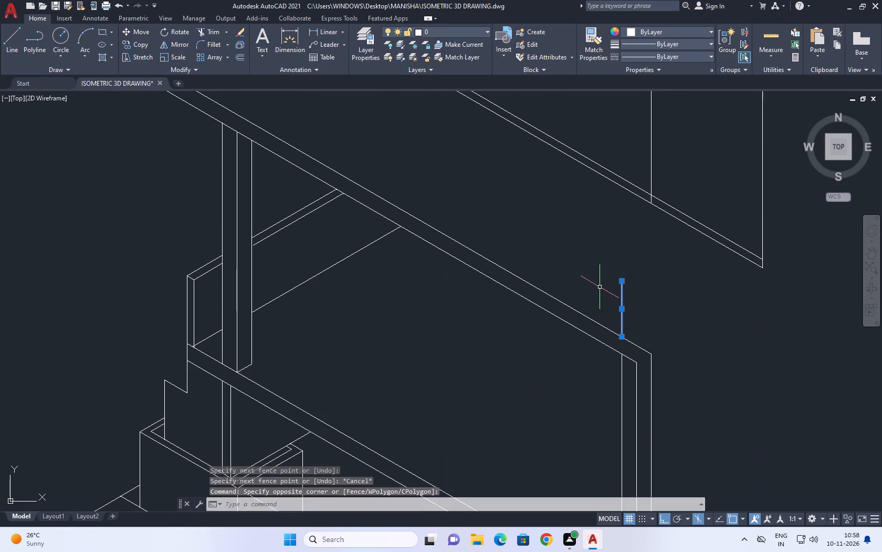
right_click(600, 287)
click(626, 92)
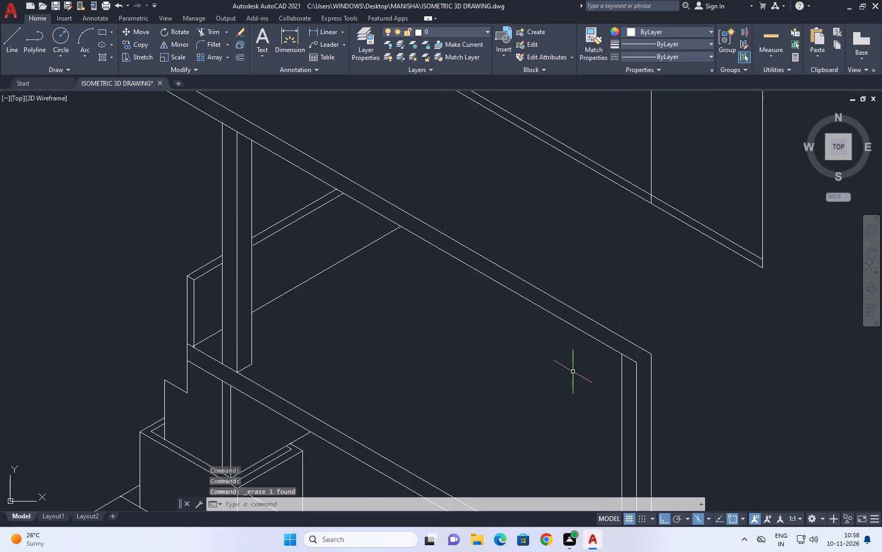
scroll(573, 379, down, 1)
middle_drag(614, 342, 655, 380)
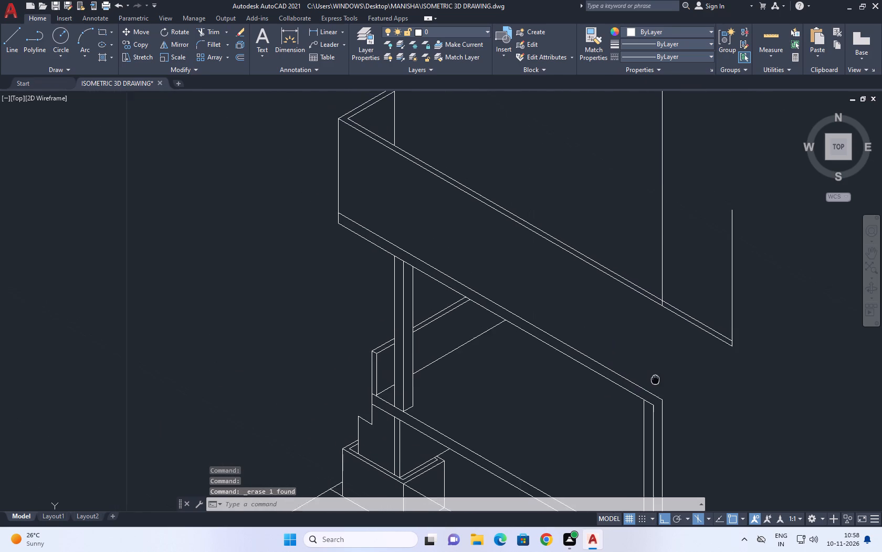
Draw a vertical line about 11.1 units long from the top of the right upright's inner edge, up past the upper box.
middle_drag(655, 380, 656, 390)
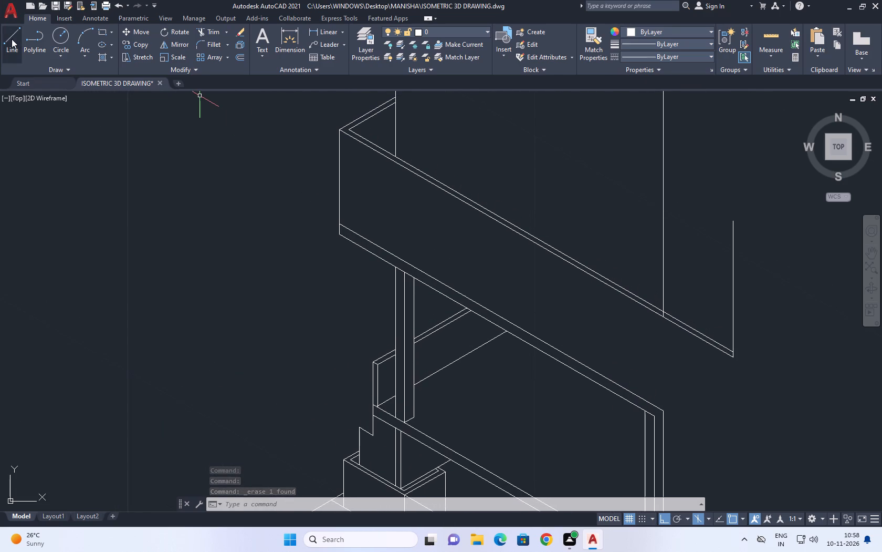
click(13, 43)
click(643, 410)
scroll(649, 297, down, 3)
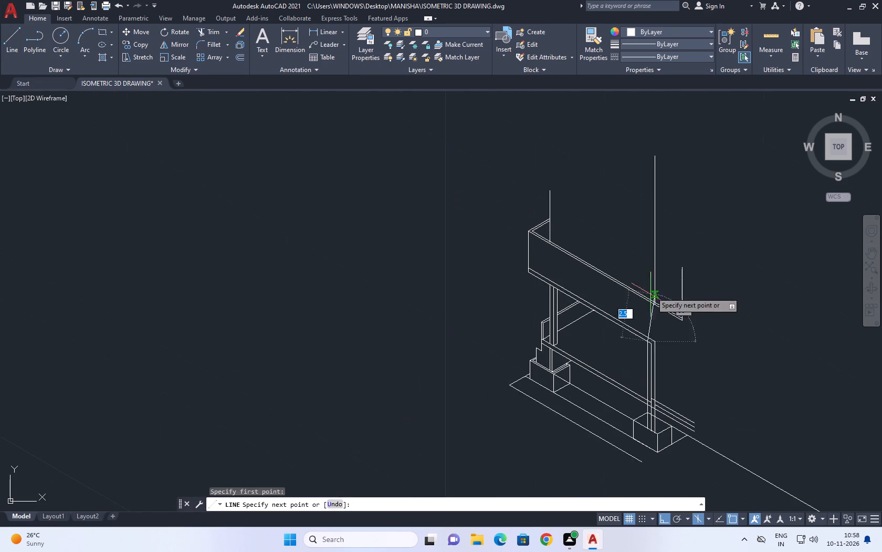
middle_drag(647, 212, 647, 293)
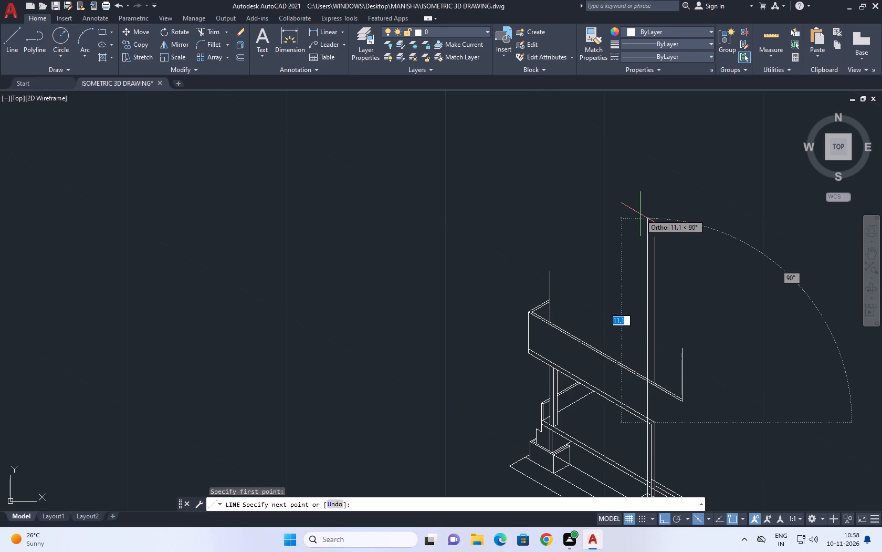
click(640, 214)
right_click(680, 200)
click(708, 212)
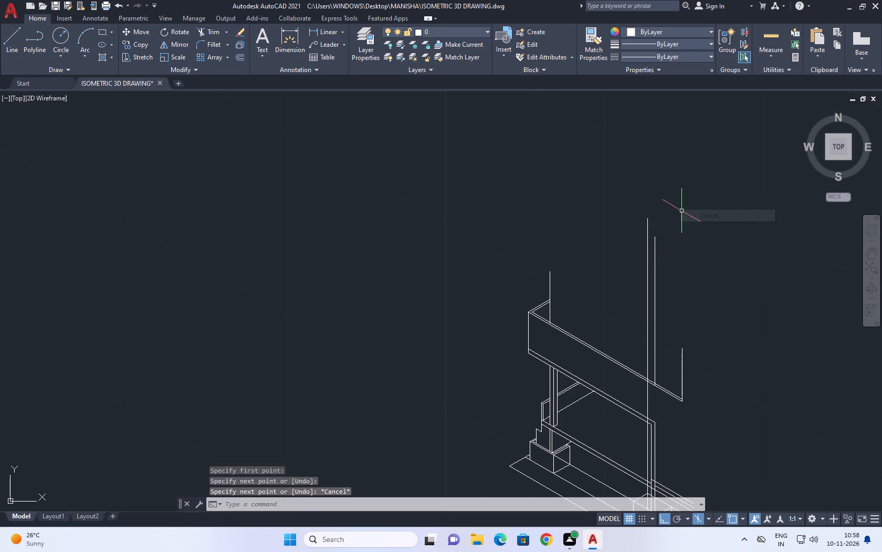
Erase the older vertical line above the frame's outer corner and the short vertical at the end of the upper box.
right_click(681, 209)
click(661, 356)
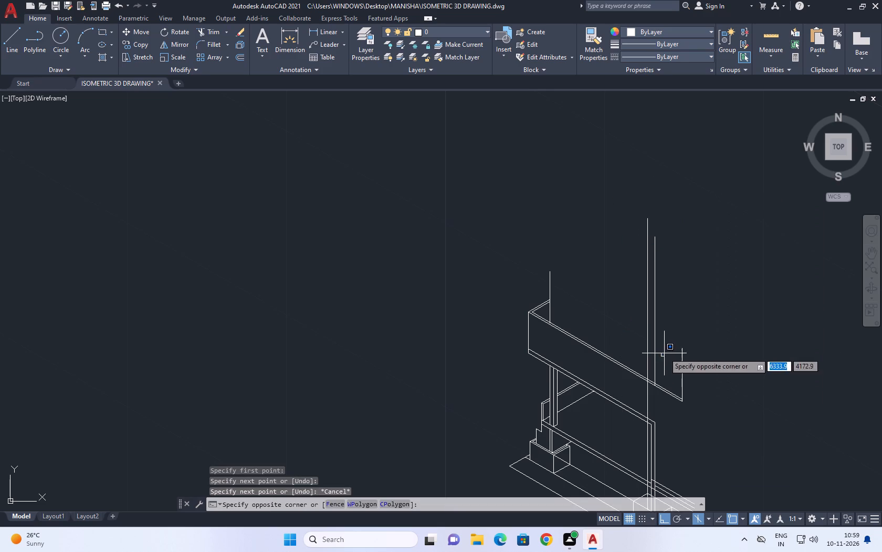
click(662, 341)
click(653, 338)
click(658, 344)
click(662, 325)
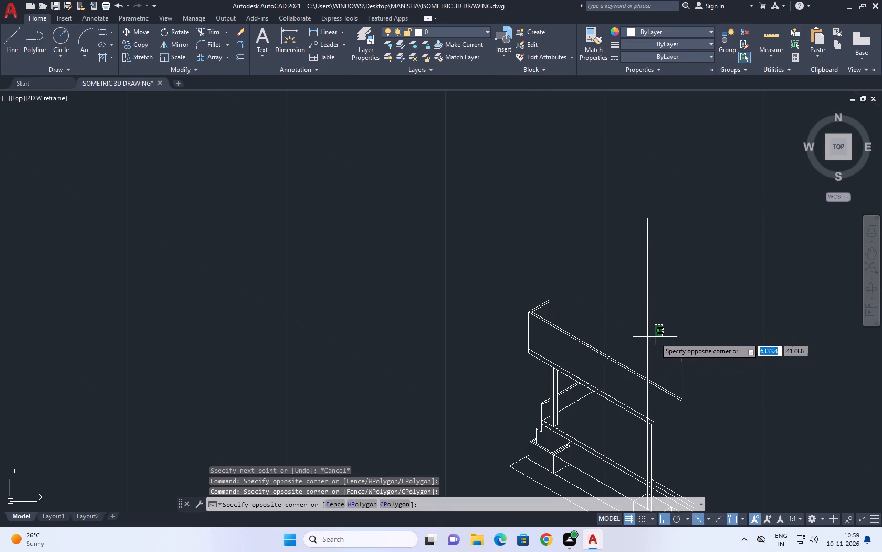
click(652, 349)
click(691, 371)
click(682, 354)
right_click(685, 292)
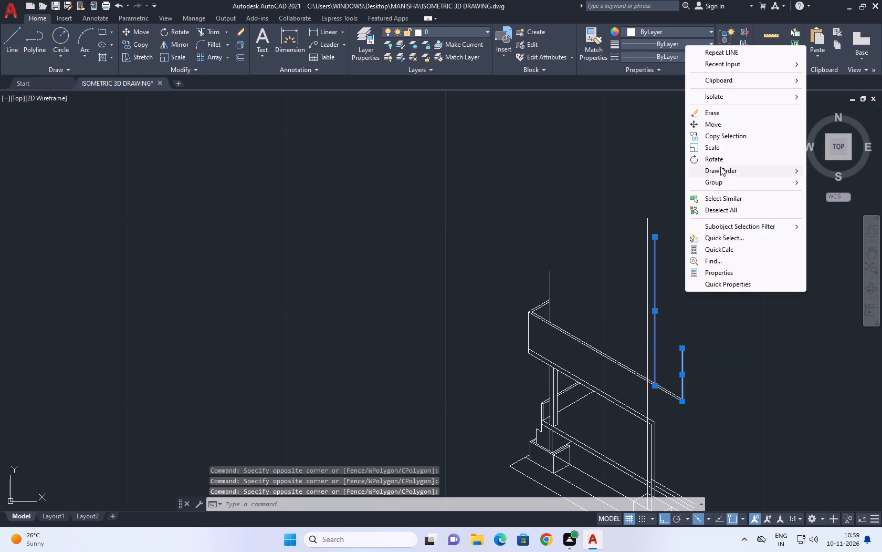
click(713, 116)
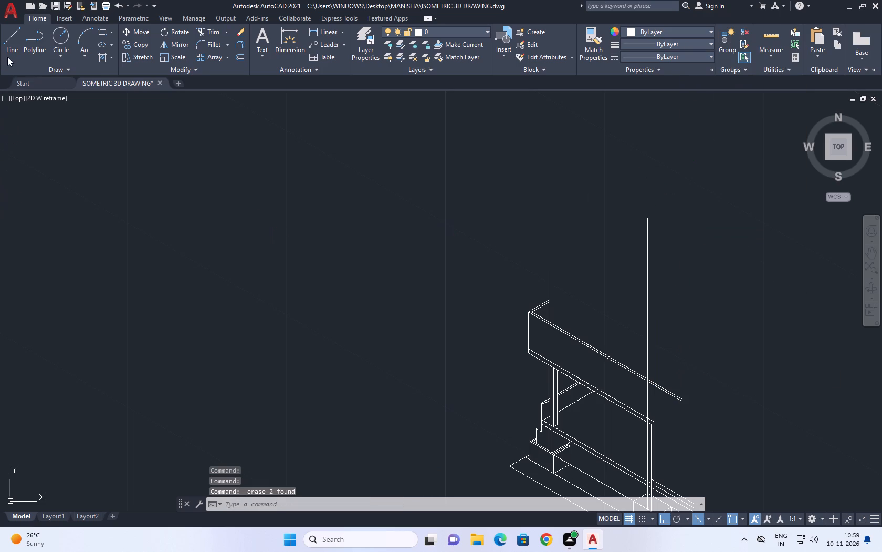
Draw a vertical line from the top of the right upright's middle edge, up past the upper box beside the previous vertical.
click(12, 44)
scroll(663, 422, up, 1)
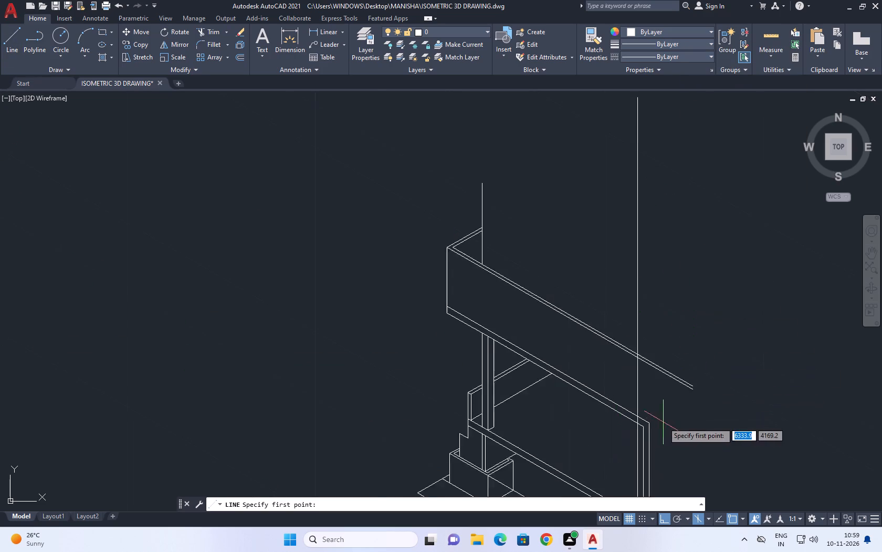
scroll(663, 422, up, 1)
click(634, 432)
scroll(657, 222, down, 2)
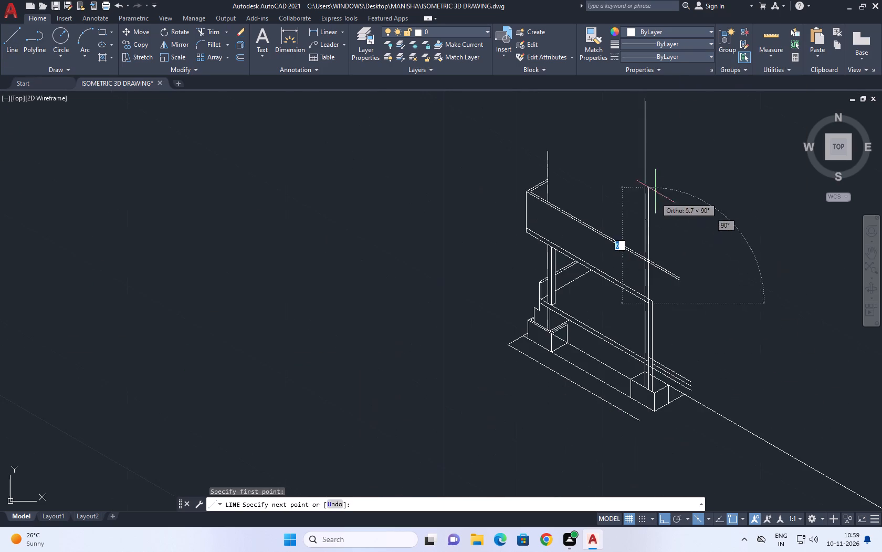
middle_drag(653, 157, 642, 229)
click(642, 167)
right_click(686, 155)
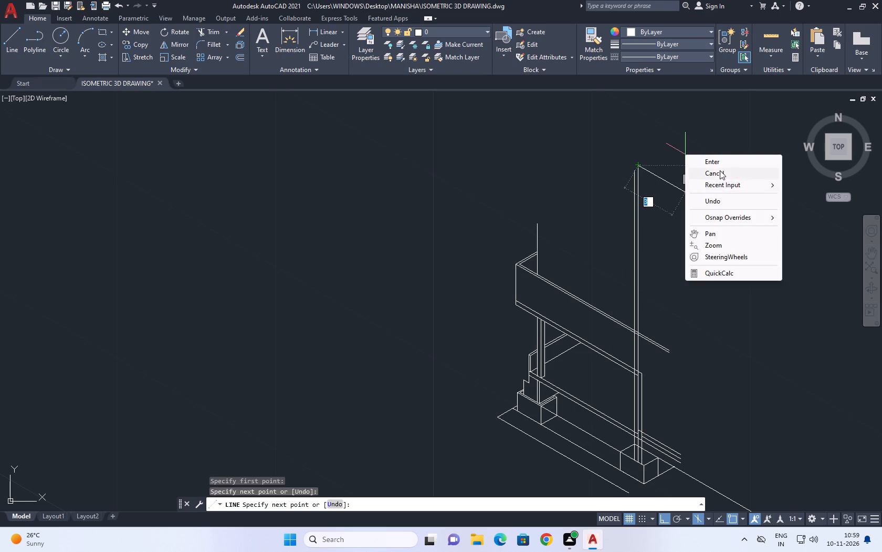
click(720, 170)
Draw a third vertical line from the top rail's outer corner, up past the upper box's sloping edges.
right_click(653, 157)
click(698, 161)
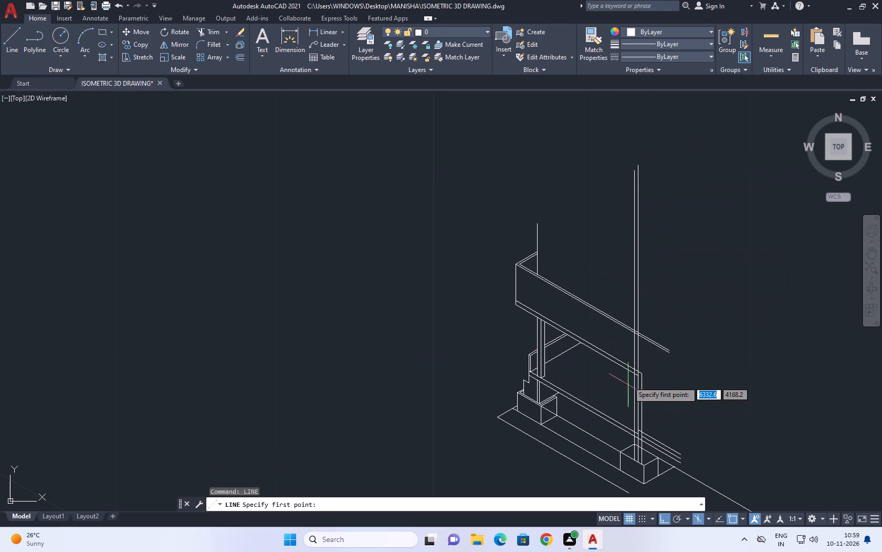
scroll(633, 371, up, 1)
click(644, 377)
middle_drag(659, 224, 648, 363)
drag(636, 241, 636, 293)
right_click(691, 262)
click(728, 279)
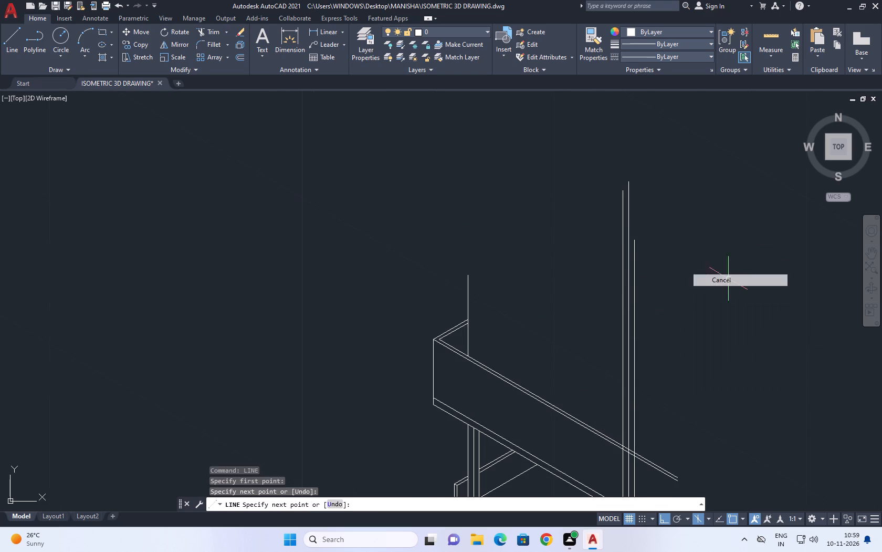
Trim the inner and middle verticals where they cross between the two edges of the top rail.
scroll(499, 324, down, 3)
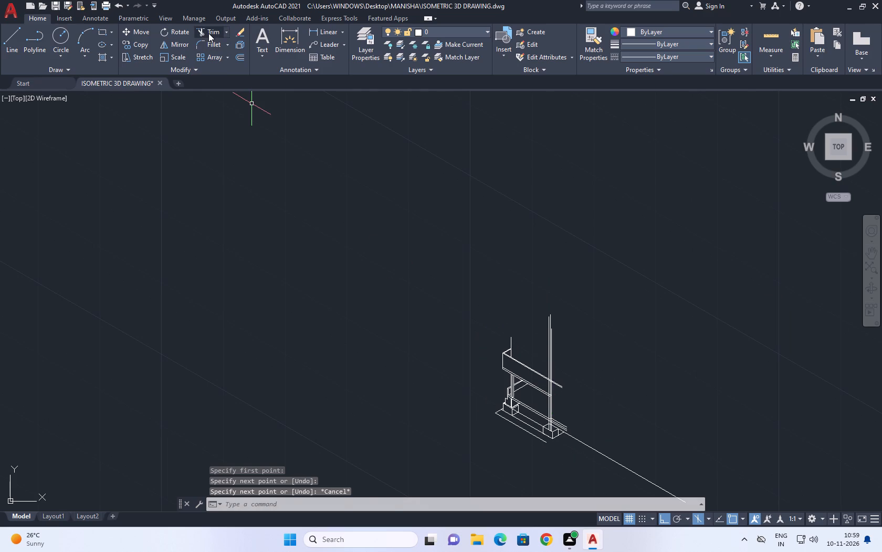
click(208, 33)
scroll(564, 393, up, 6)
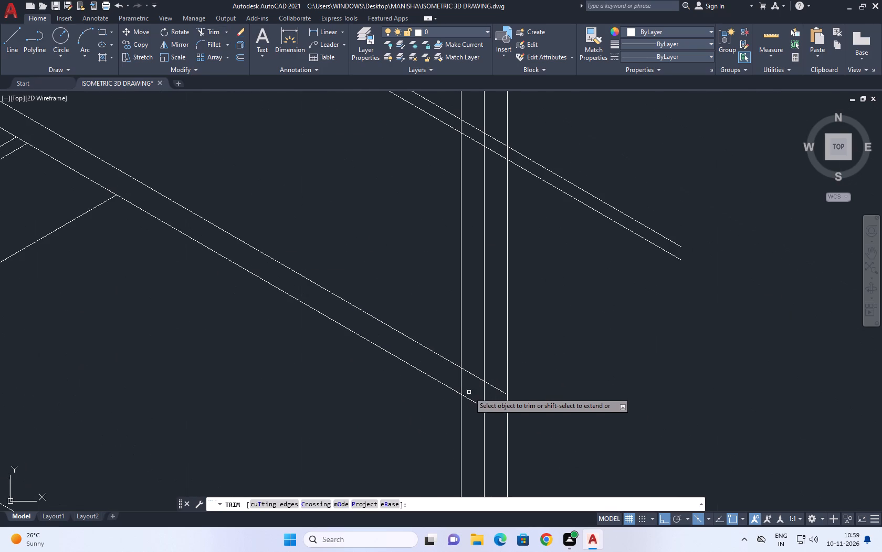
scroll(466, 388, down, 1)
scroll(443, 375, up, 2)
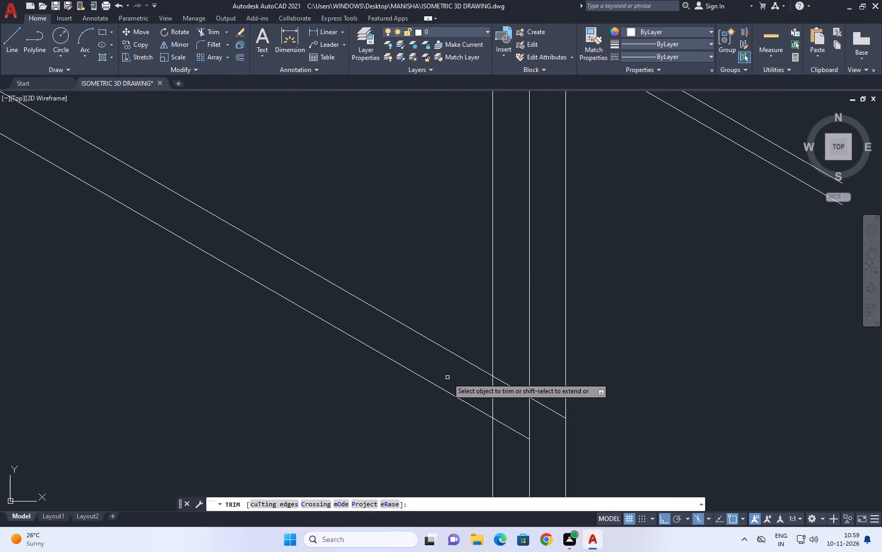
click(448, 377)
click(531, 420)
right_click(572, 324)
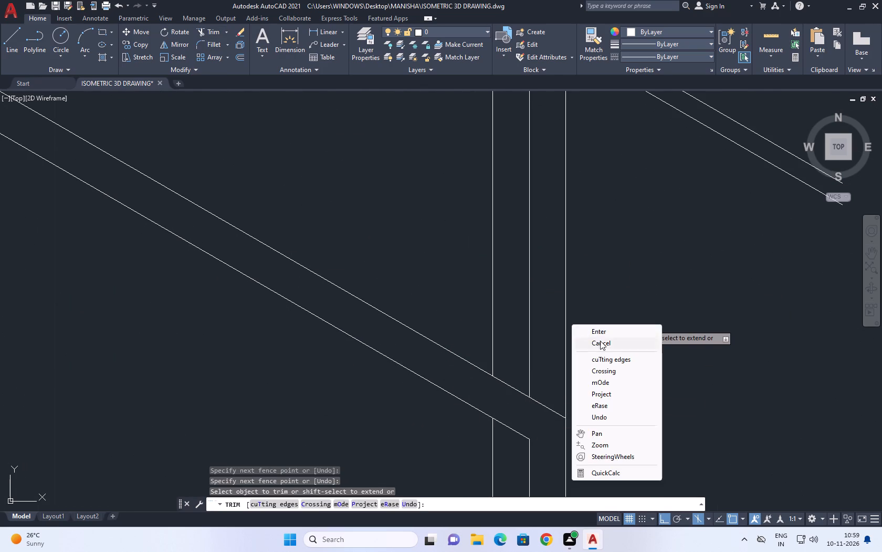
click(600, 341)
Extend the top rail's lower edge to the right upright's outermost vertical.
scroll(523, 351, down, 4)
middle_drag(414, 362, 479, 388)
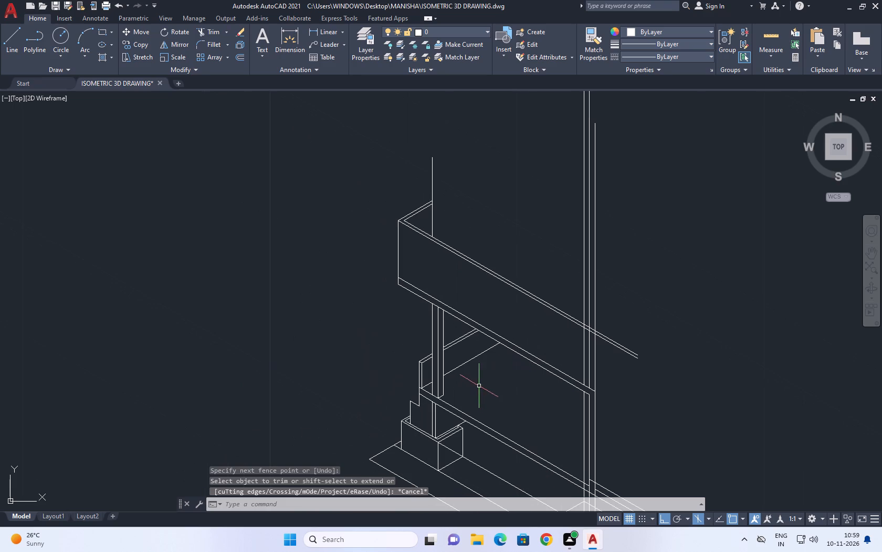
key(e)
key(x)
key(space)
scroll(594, 386, up, 1)
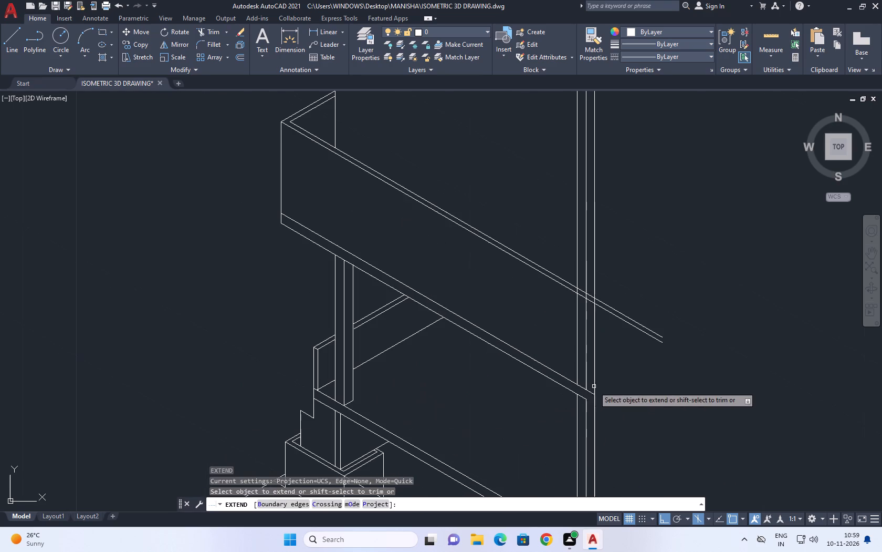
click(582, 399)
key(Escape)
Switch the isoplane and draw a short receding line from where the middle vertical meets the upper box's upper sloping edge.
scroll(623, 365, up, 1)
scroll(669, 347, down, 1)
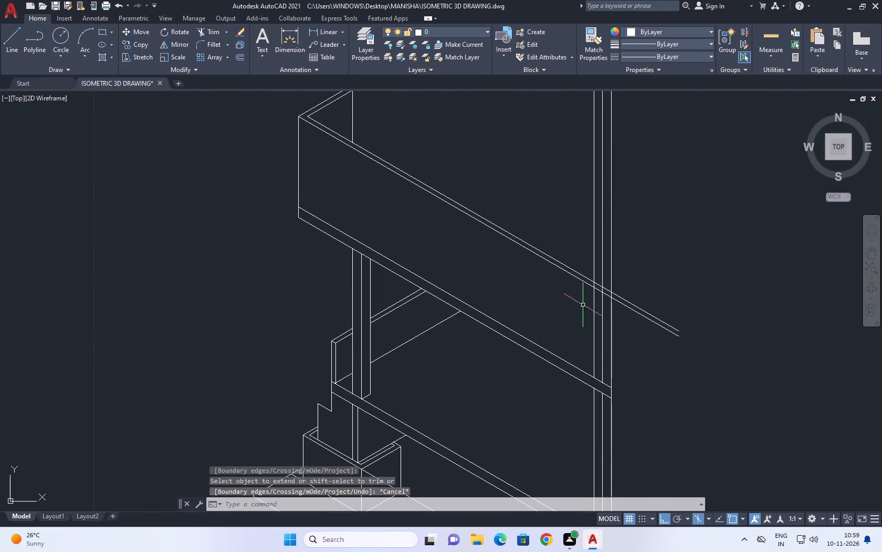
scroll(582, 305, down, 1)
middle_drag(582, 305, 626, 362)
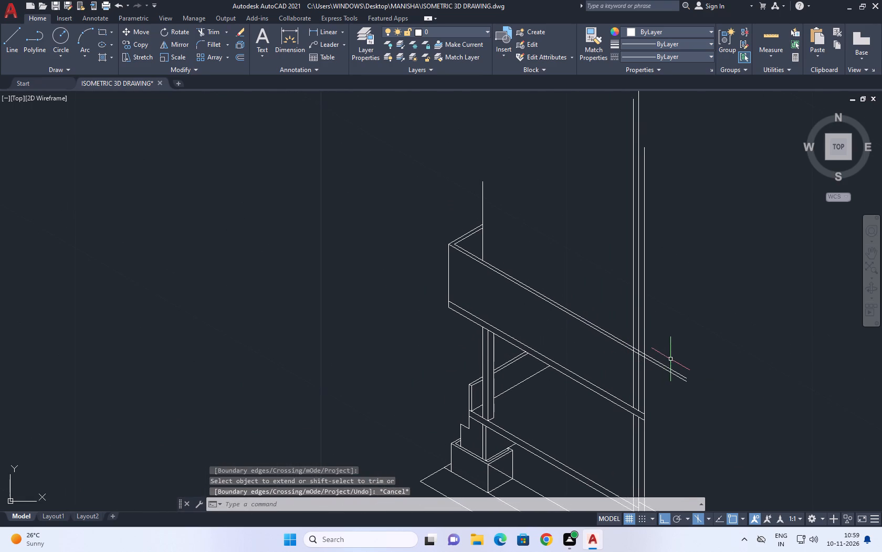
scroll(638, 364, up, 1)
middle_drag(647, 354, 621, 381)
key(l)
key(space)
scroll(618, 381, up, 3)
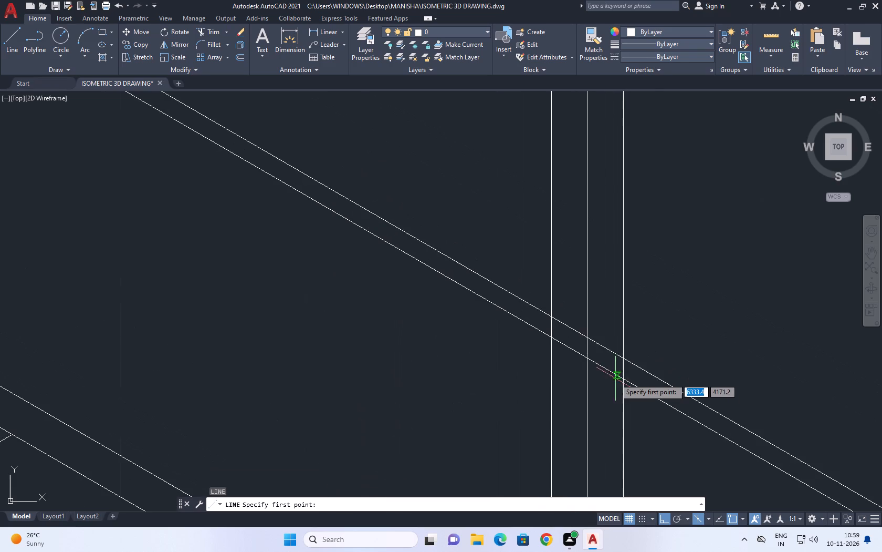
click(584, 339)
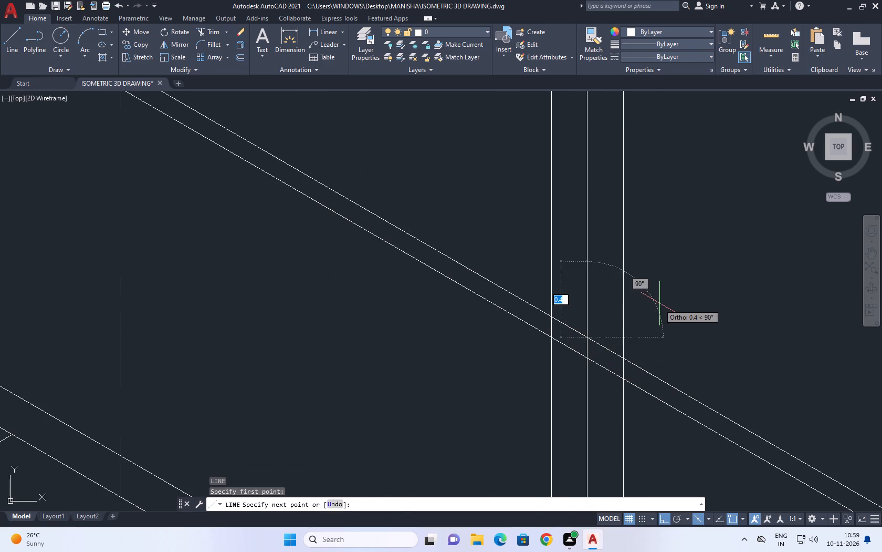
key(F5)
click(678, 300)
key(Escape)
Draw a parallel receding line from where the middle vertical meets the upper box's lower sloping edge.
key(space)
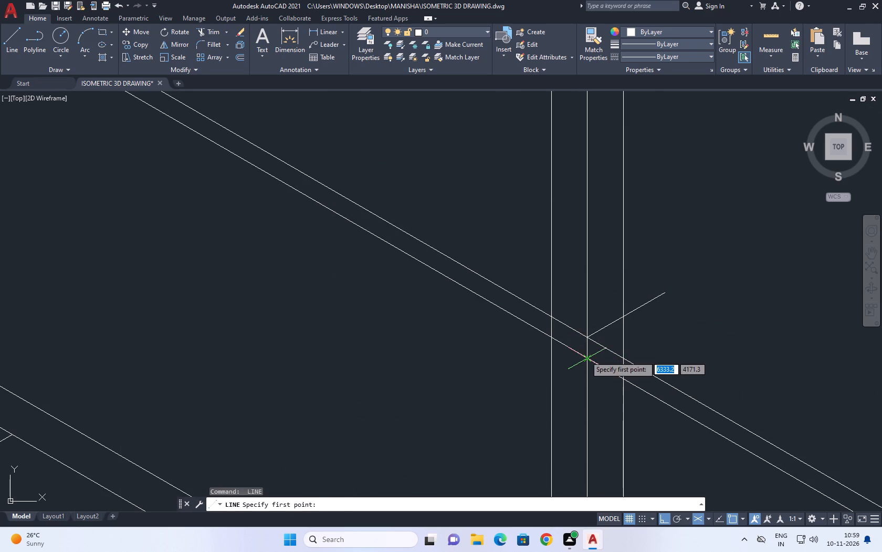
drag(585, 361, 590, 359)
click(729, 316)
key(Escape)
Trim the upper box's two sloping edges just beyond the new corner at the middle vertical.
text(TR)
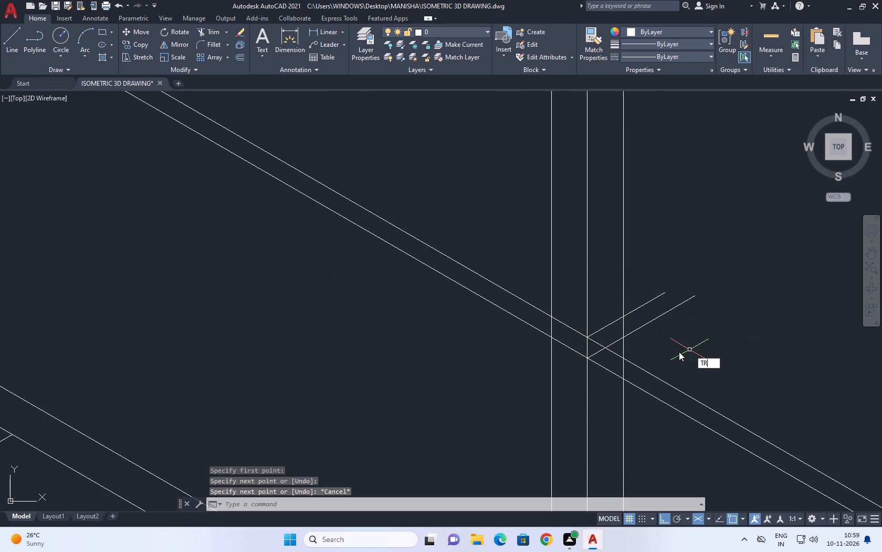
key(space)
click(599, 342)
click(595, 345)
click(603, 365)
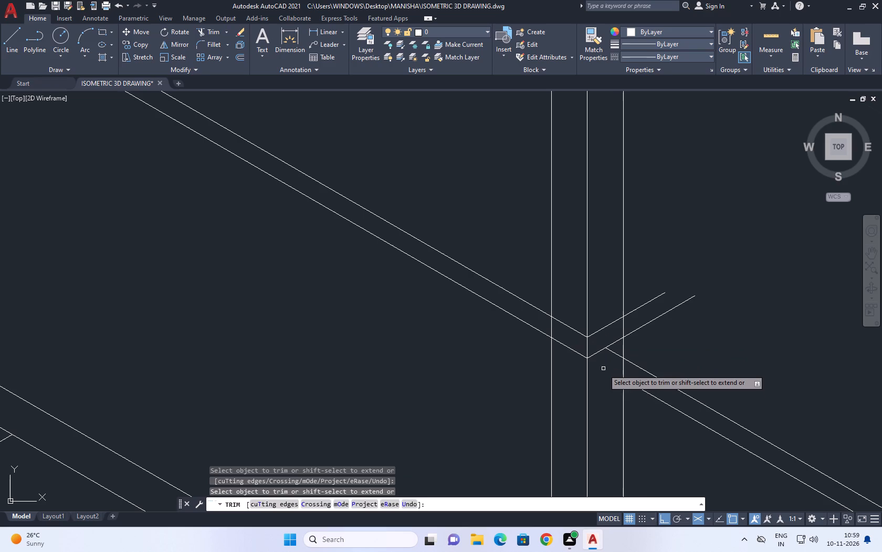
click(603, 376)
key(Escape)
Erase the two leftover sloping pieces beyond the upper box's new corner.
click(607, 359)
drag(718, 367, 711, 367)
click(681, 398)
click(668, 429)
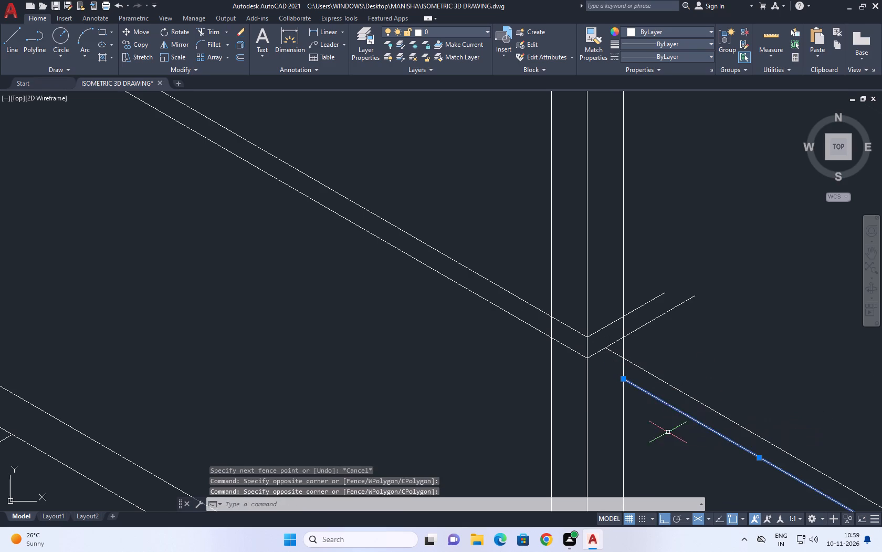
click(699, 390)
click(673, 410)
key(Delete)
Draw a short receding line from where the middle vertical meets the top rail's upper edge.
scroll(634, 392, down, 2)
middle_drag(646, 370, 636, 366)
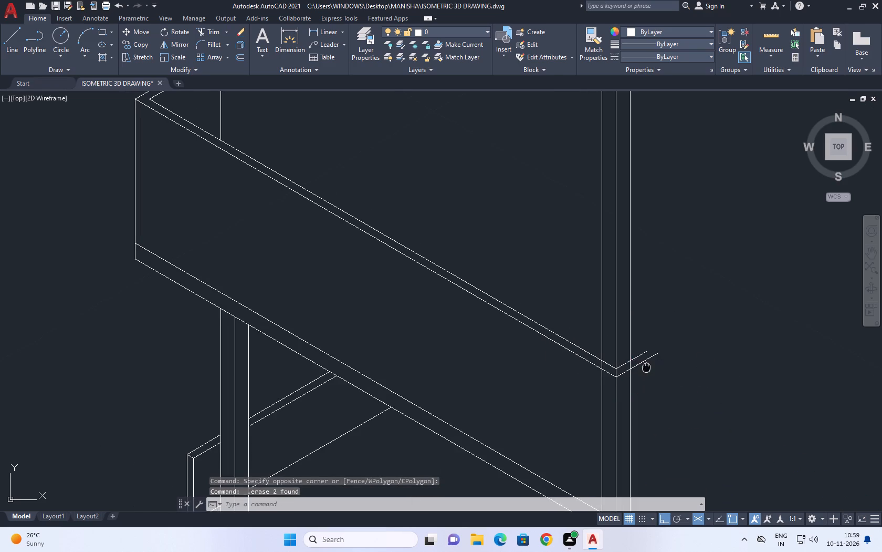
middle_drag(636, 366, 626, 366)
middle_drag(547, 336, 556, 359)
scroll(556, 359, down, 2)
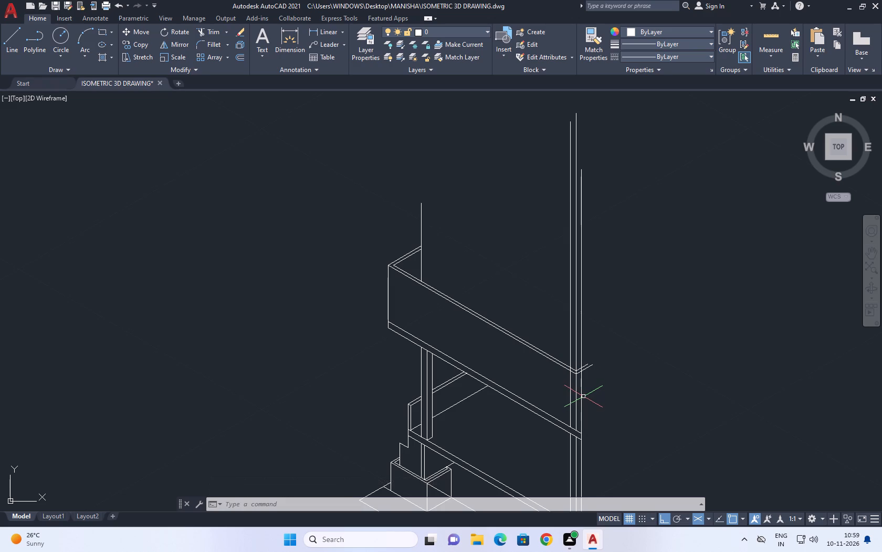
middle_drag(579, 425, 564, 374)
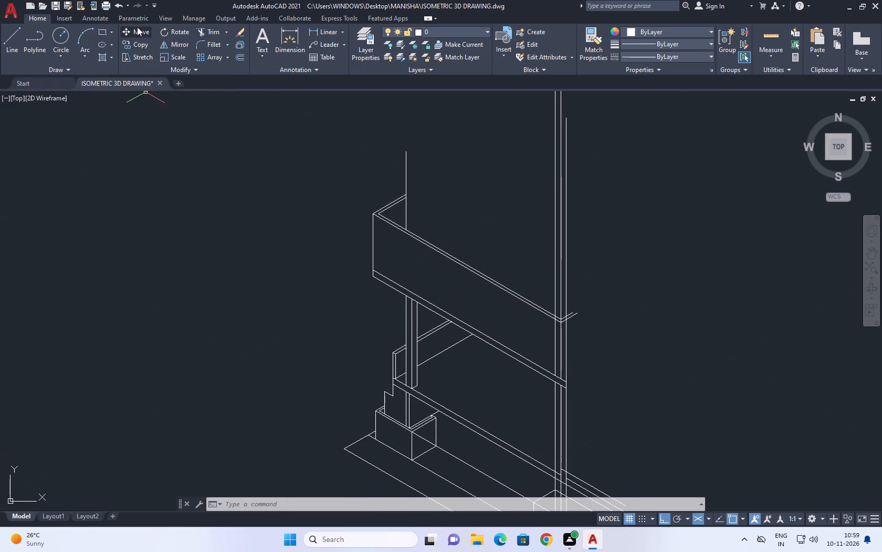
click(11, 37)
scroll(555, 384, up, 2)
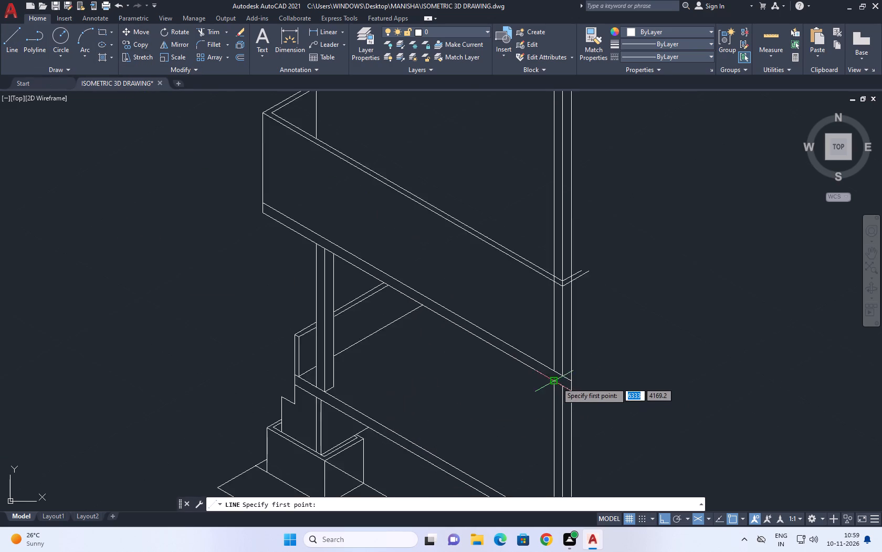
scroll(558, 381, up, 1)
click(564, 374)
click(638, 346)
right_drag(679, 328, 673, 310)
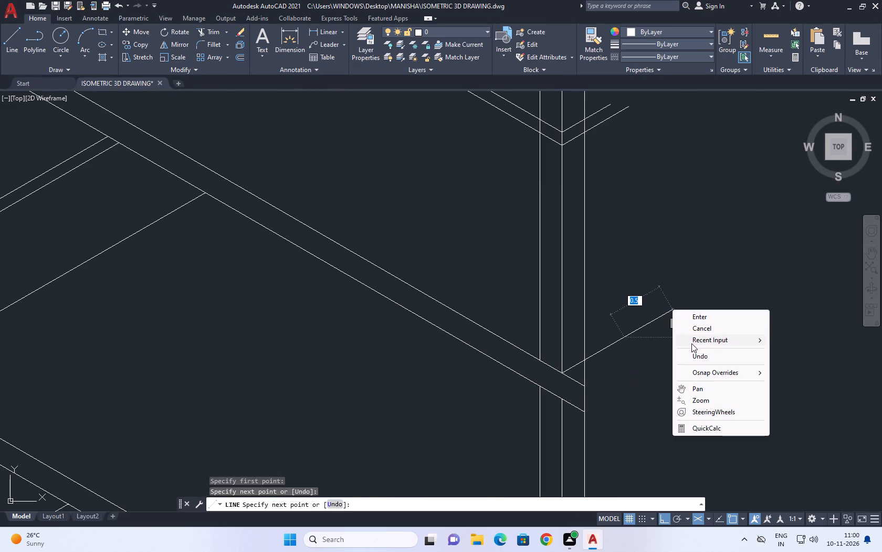
click(722, 335)
click(720, 328)
Draw a parallel receding line from where the upright's middle edge meets the top rail's lower edge.
right_click(656, 316)
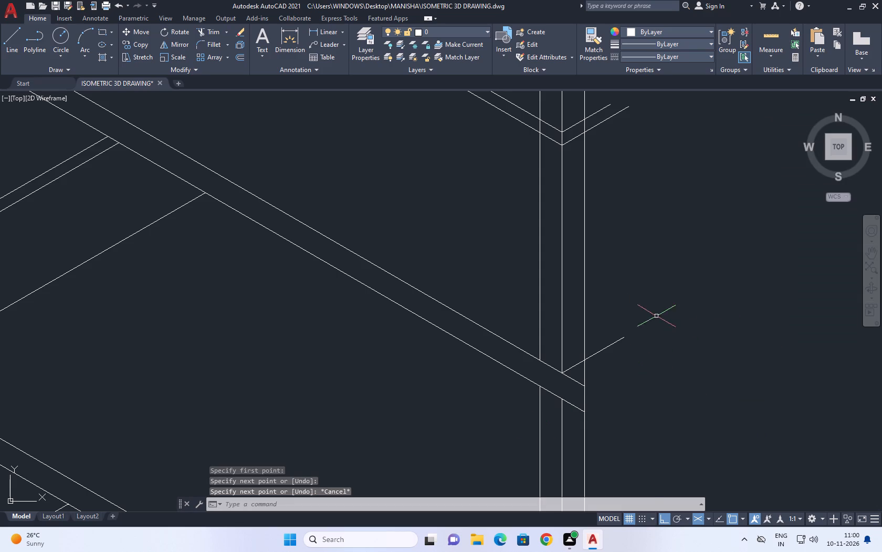
click(702, 322)
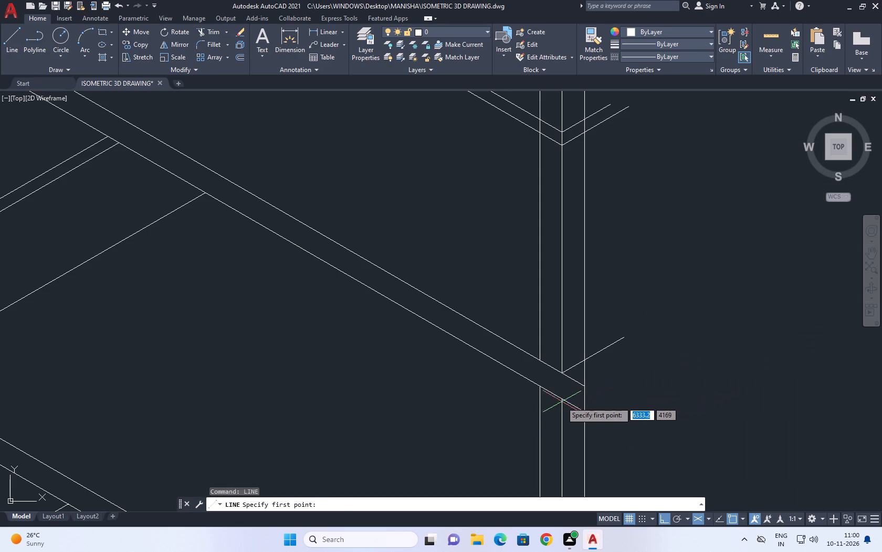
click(561, 402)
click(638, 363)
right_click(666, 333)
click(703, 344)
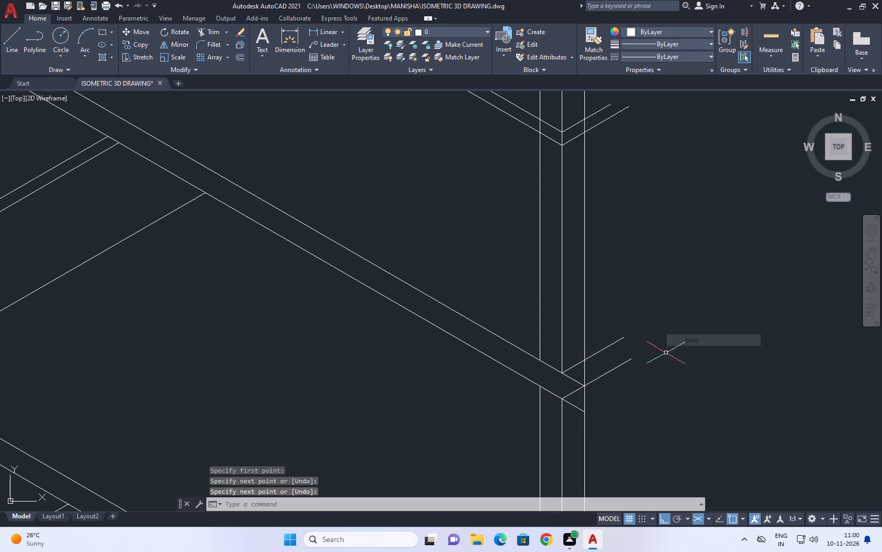
Trim the top rail's two sloping edges where they run beyond the new corner at the middle vertical.
scroll(557, 395, up, 1)
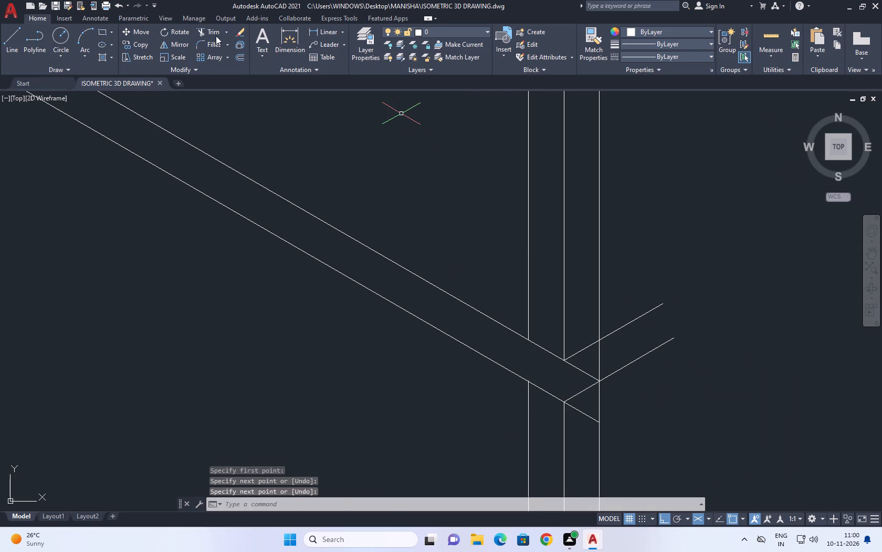
click(216, 36)
click(585, 371)
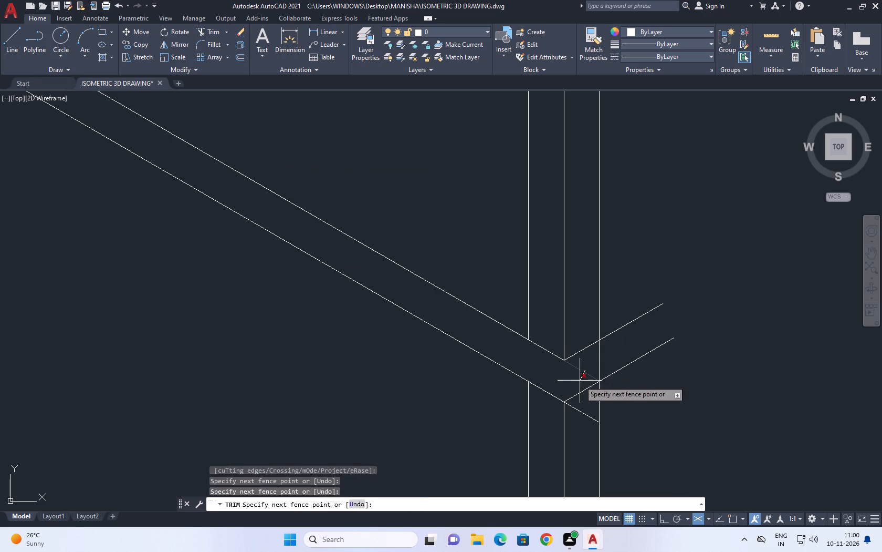
click(580, 381)
click(583, 418)
click(584, 406)
right_click(653, 395)
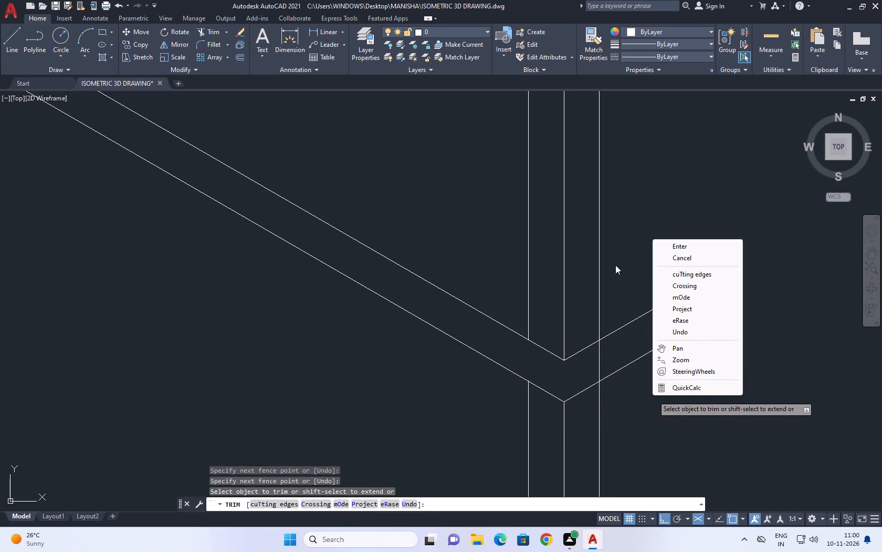
Trim the top rail's two short receding lines where they extend beyond the outermost vertical.
click(613, 260)
click(613, 295)
right_click(617, 314)
right_click(624, 313)
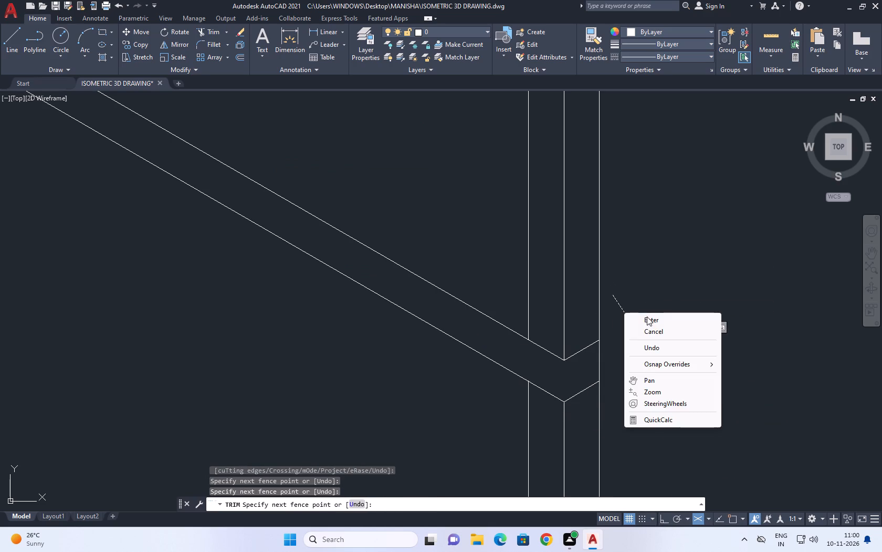
click(645, 326)
Trim the two short receding lines at the upper box's turned corner beyond the outermost vertical.
scroll(619, 330, down, 4)
middle_drag(642, 250, 644, 279)
right_click(649, 264)
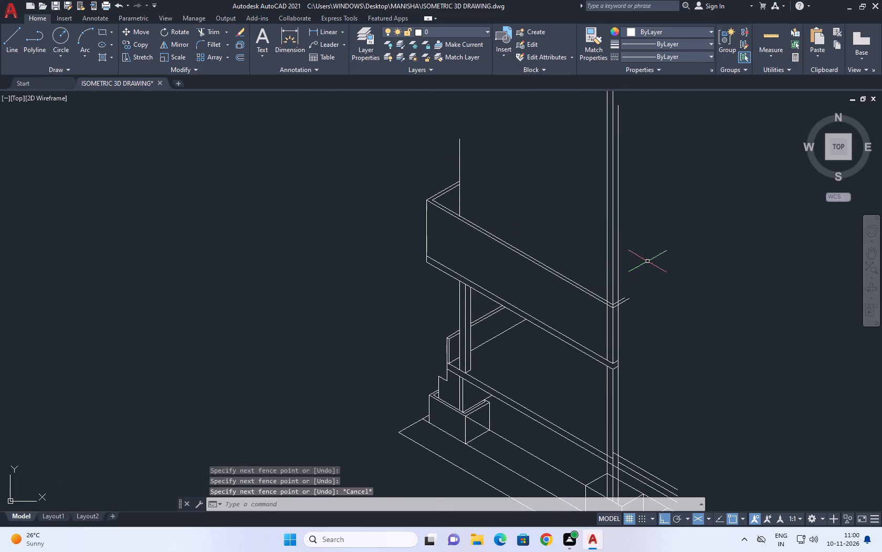
click(677, 266)
scroll(610, 306, up, 4)
click(638, 255)
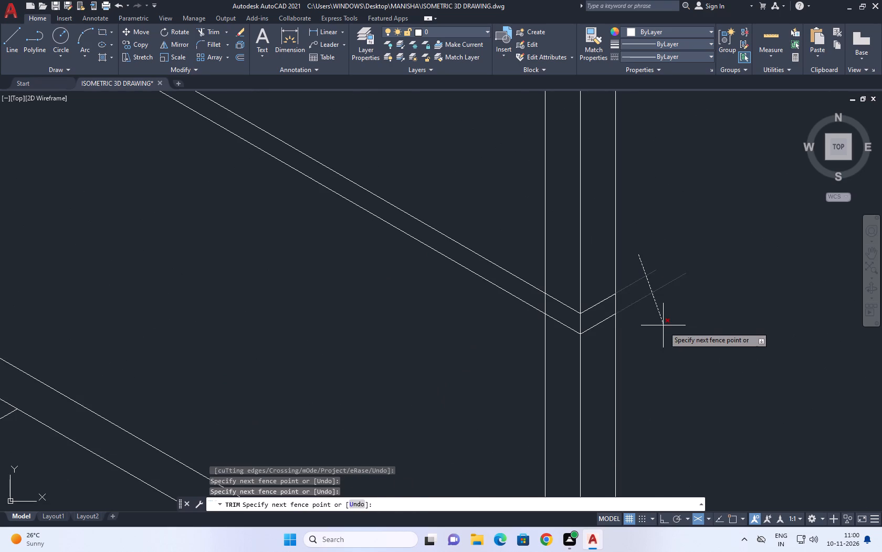
click(664, 334)
right_click(653, 277)
click(682, 293)
Trim the inner and middle verticals between the upper box's two sloping top edges at the turned corner.
scroll(621, 287, down, 3)
middle_drag(638, 253, 639, 253)
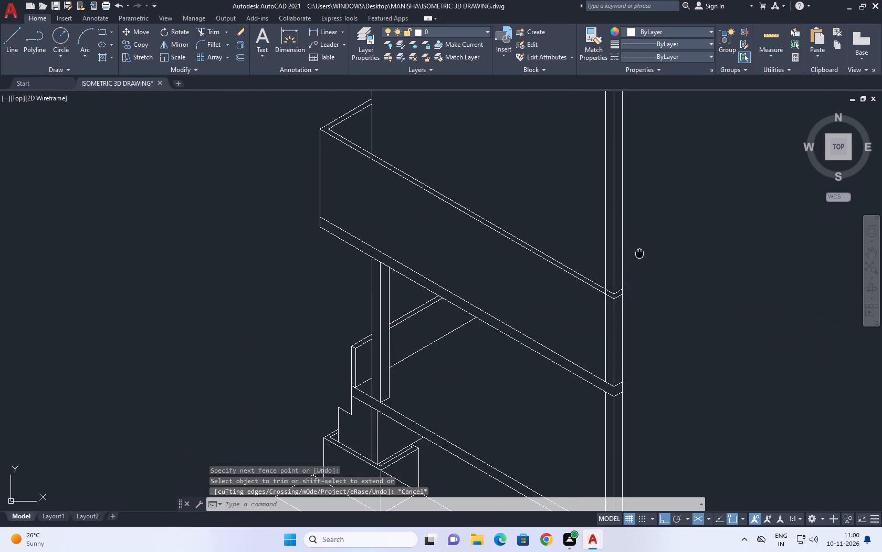
middle_drag(639, 253, 637, 284)
right_click(646, 266)
click(686, 265)
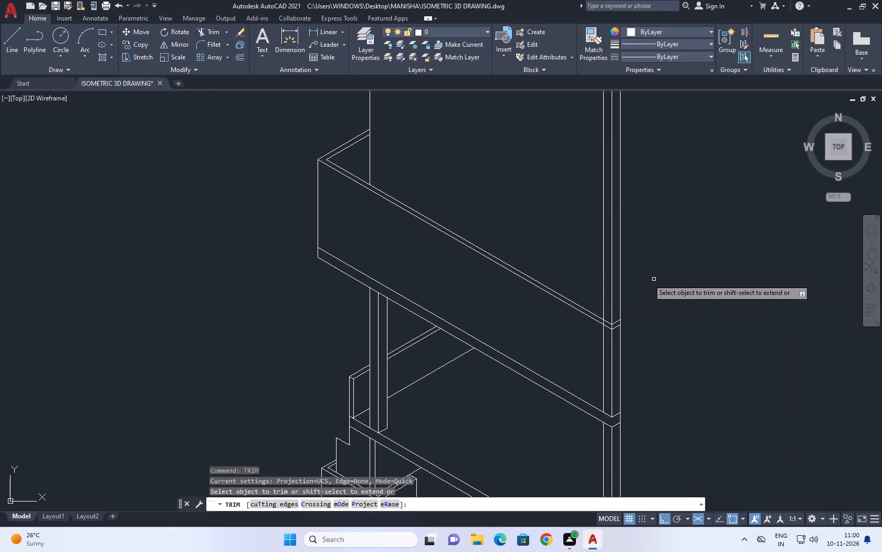
scroll(586, 329, up, 3)
scroll(629, 309, up, 2)
click(632, 301)
click(531, 233)
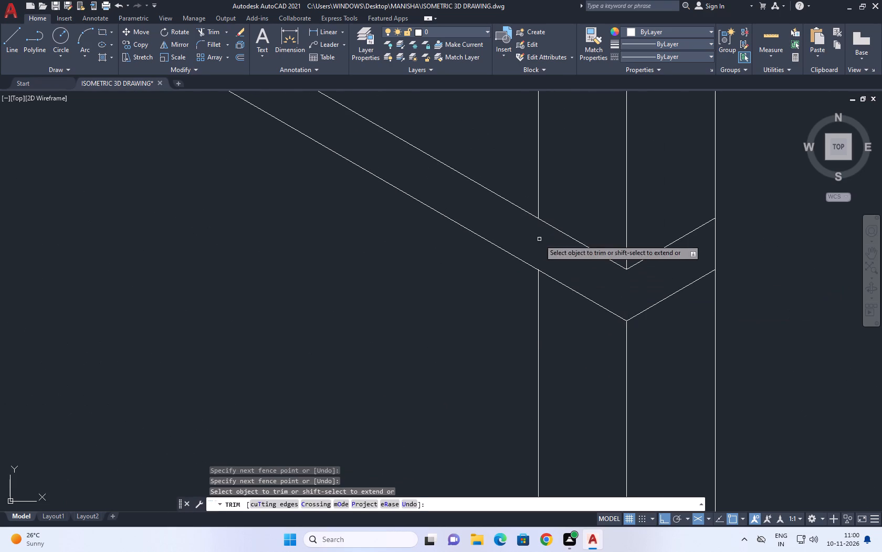
right_click(567, 217)
click(615, 235)
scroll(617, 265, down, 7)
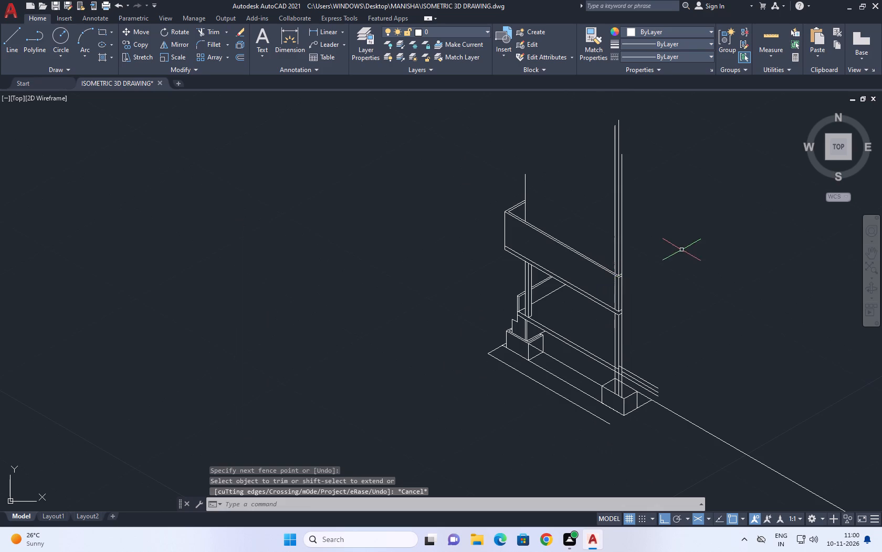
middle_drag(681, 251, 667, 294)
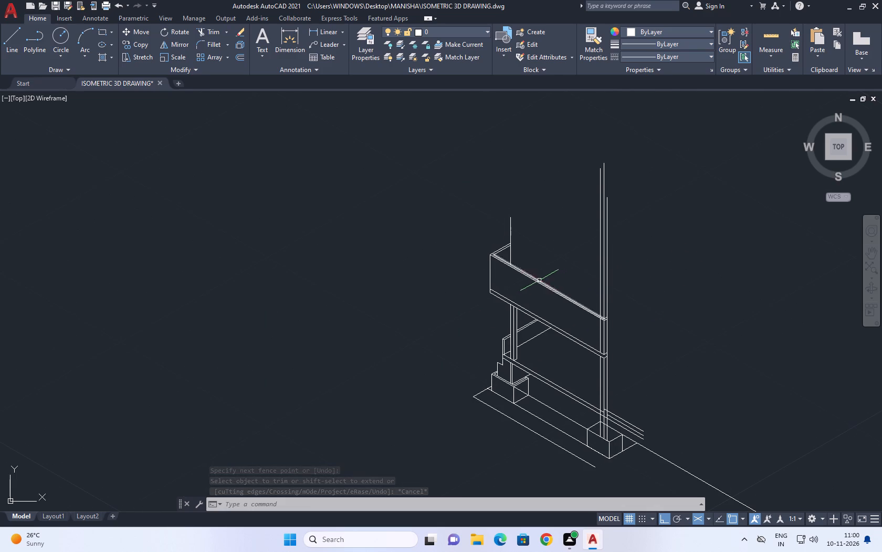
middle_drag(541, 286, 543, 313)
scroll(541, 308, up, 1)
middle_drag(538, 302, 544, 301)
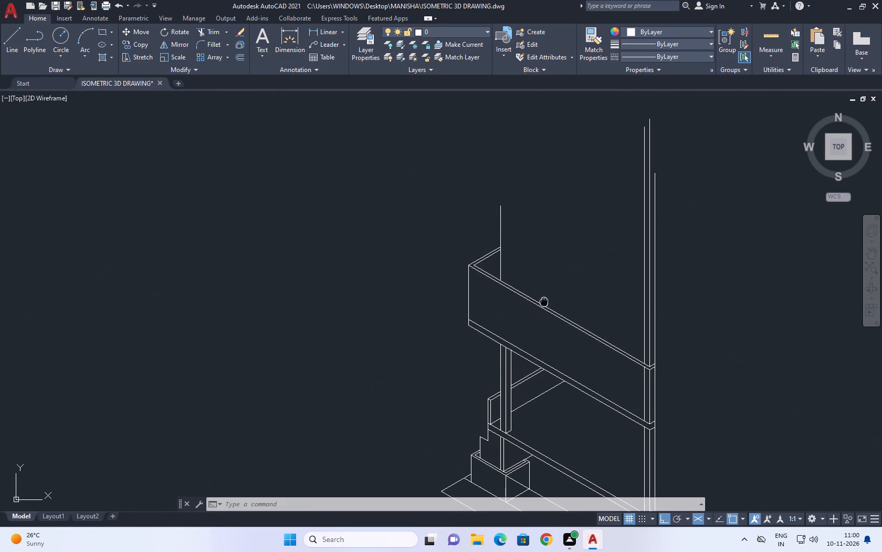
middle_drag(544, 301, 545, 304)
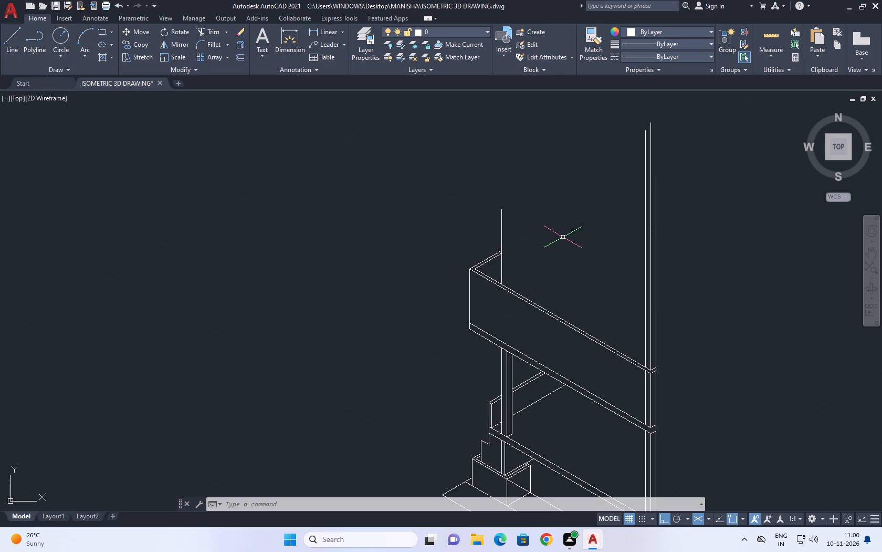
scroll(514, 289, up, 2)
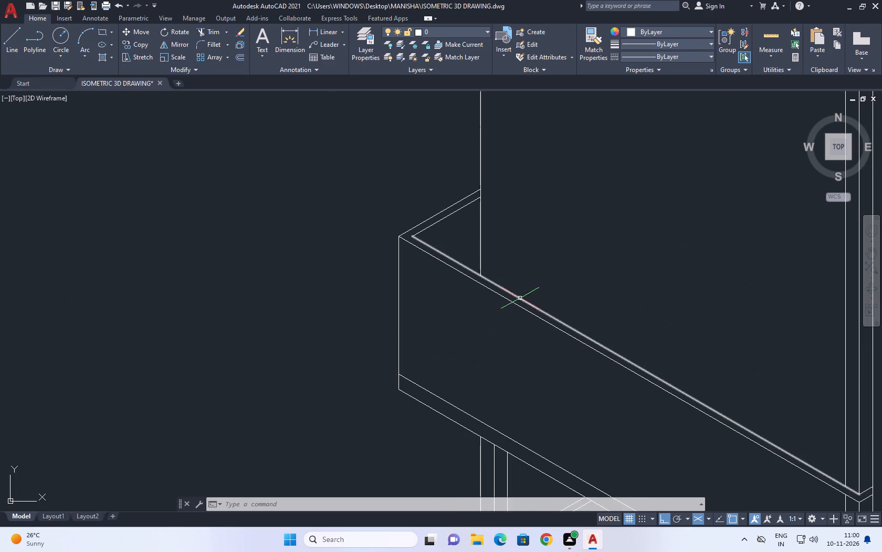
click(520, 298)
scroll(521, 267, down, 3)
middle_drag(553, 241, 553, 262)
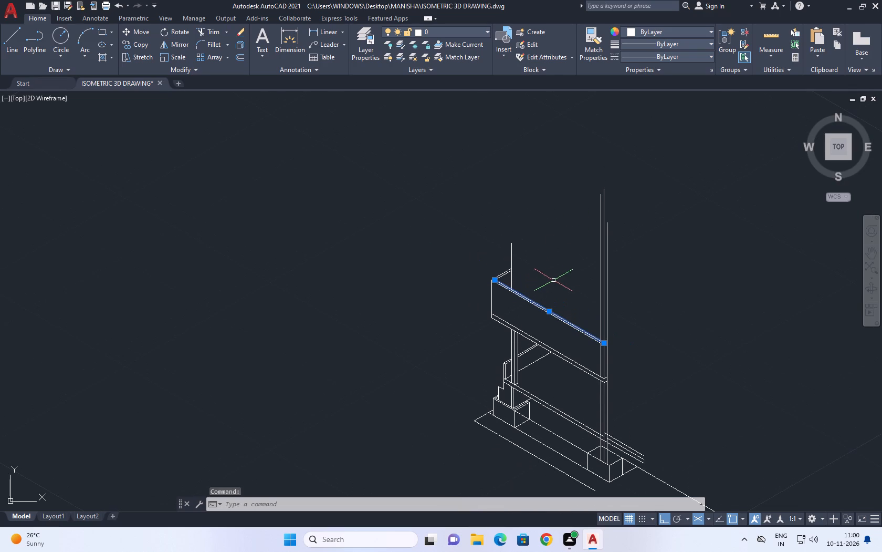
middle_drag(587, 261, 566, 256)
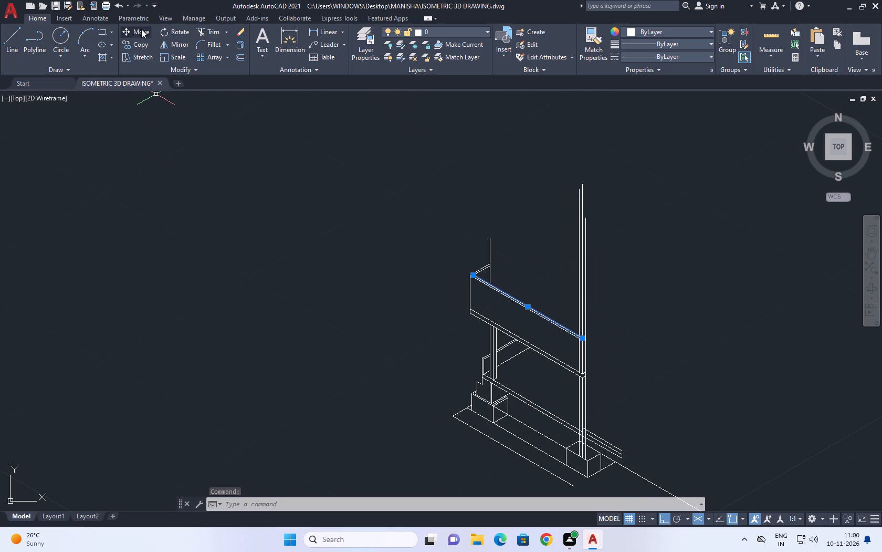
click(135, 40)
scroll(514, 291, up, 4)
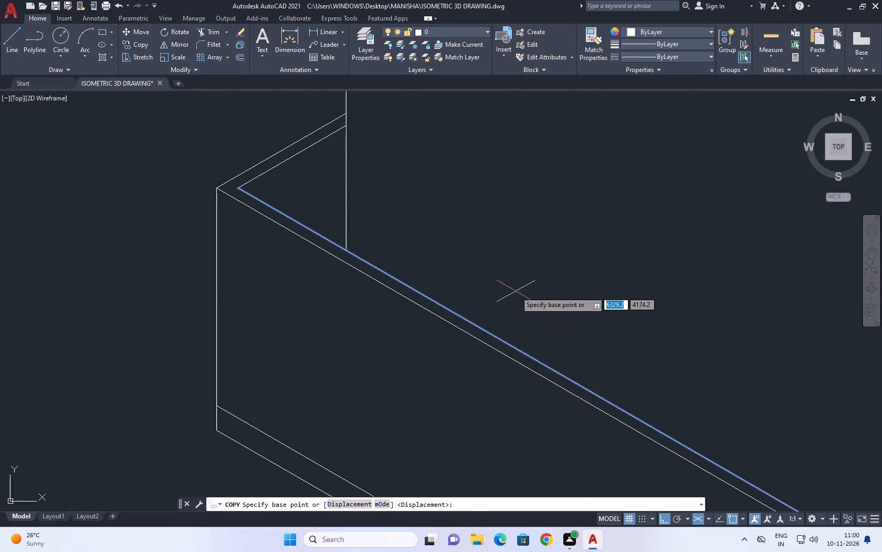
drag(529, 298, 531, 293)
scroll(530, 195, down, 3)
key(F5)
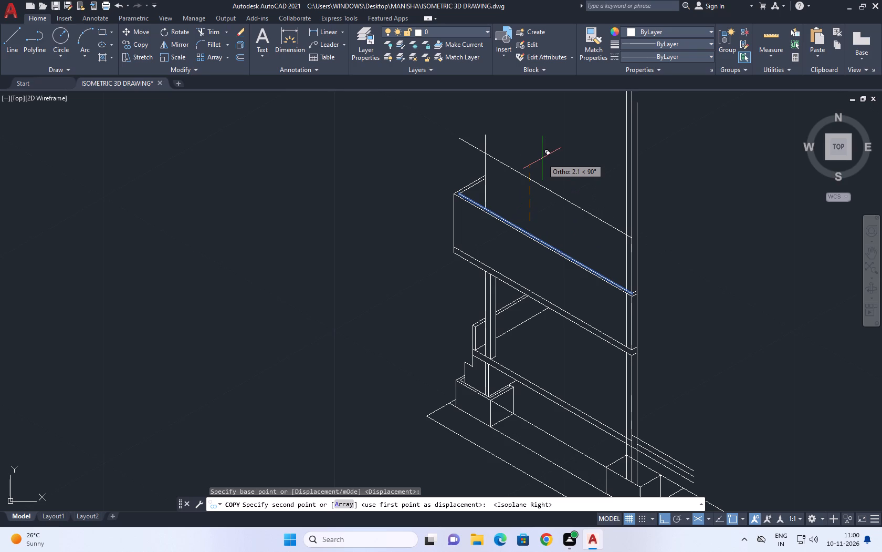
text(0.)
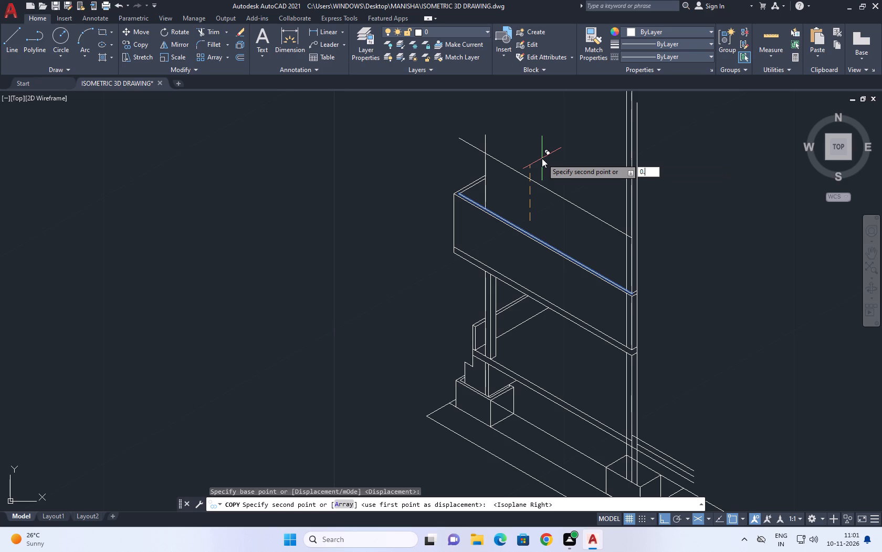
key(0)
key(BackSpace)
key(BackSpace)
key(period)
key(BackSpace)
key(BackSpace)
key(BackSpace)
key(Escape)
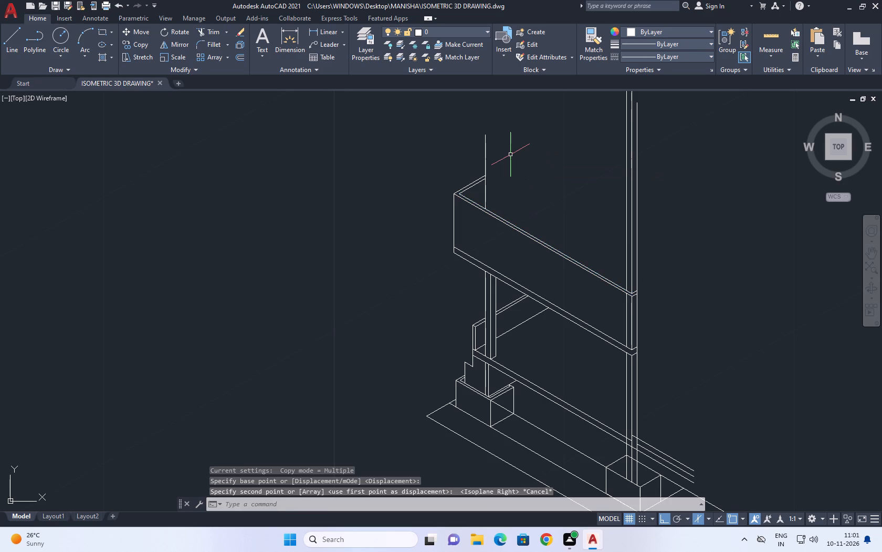
Copy the short sloping segment of the upper box's bottom edge at its outer corner straight up by 2.80.
scroll(497, 167, down, 1)
scroll(459, 220, up, 1)
middle_drag(458, 226, 507, 297)
scroll(536, 302, up, 2)
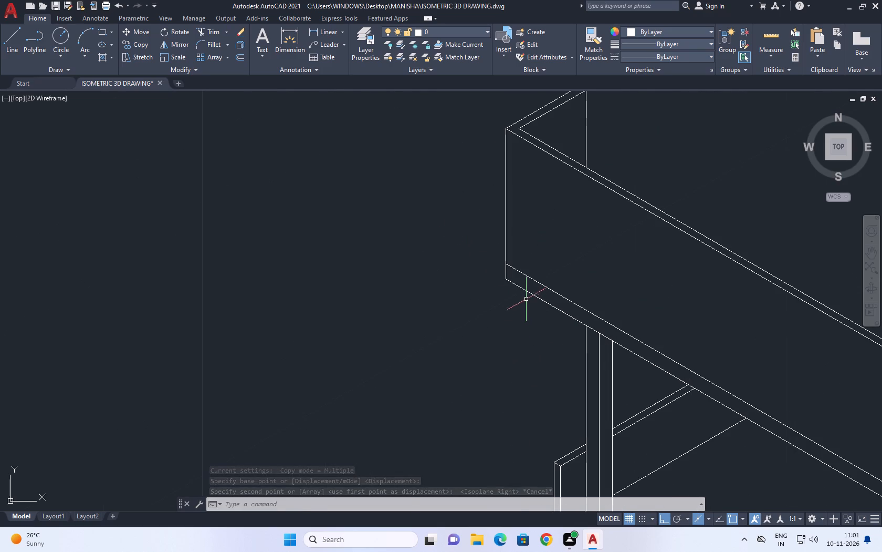
click(529, 295)
click(528, 291)
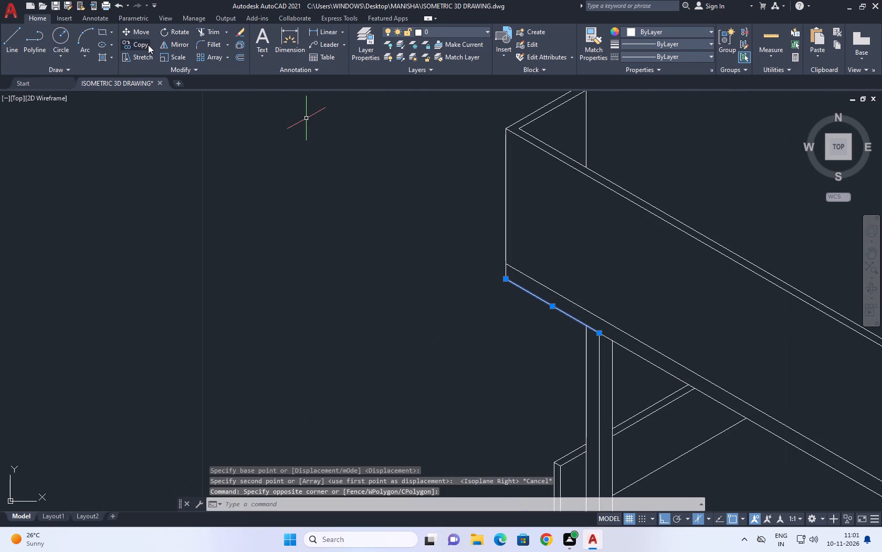
click(148, 45)
click(506, 281)
scroll(524, 259, down, 2)
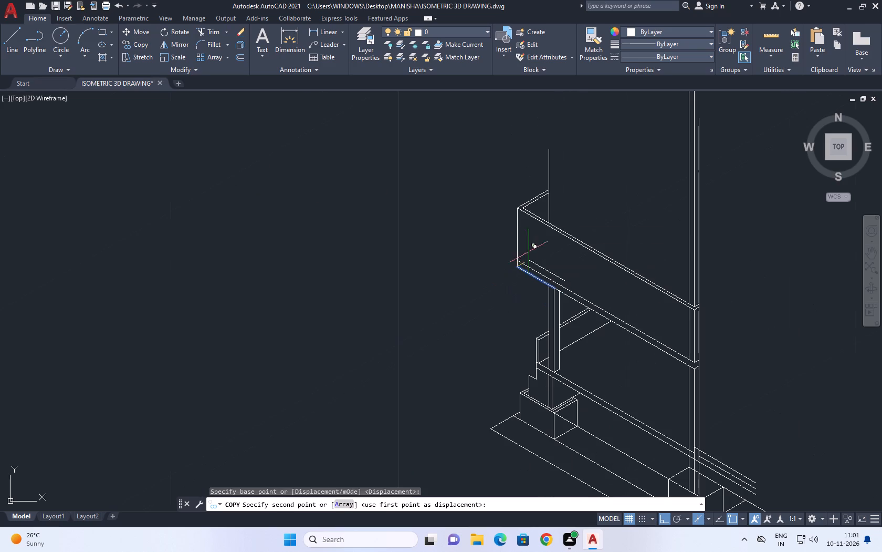
middle_drag(526, 180, 510, 270)
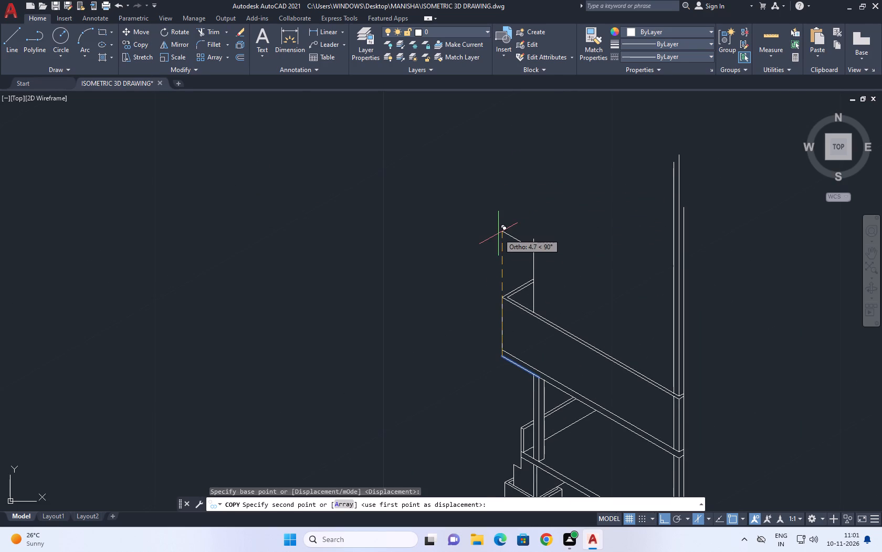
text(2.80)
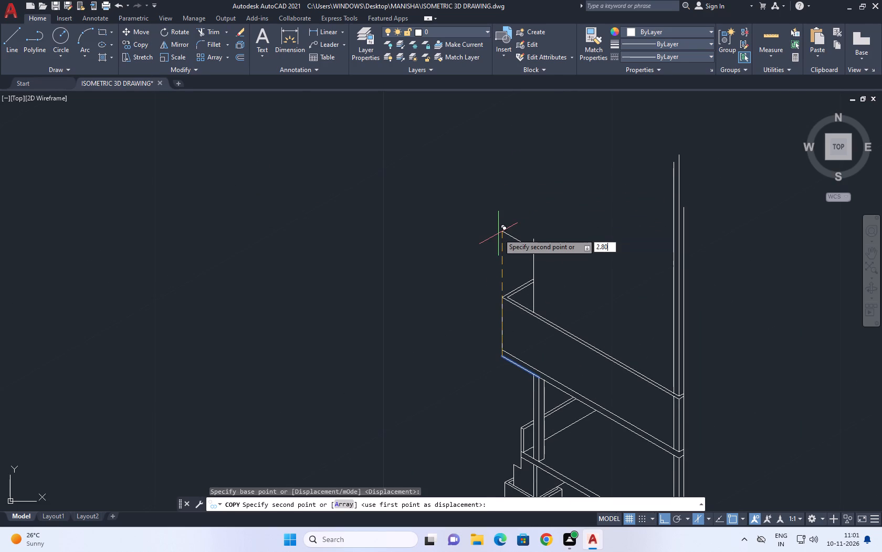
key(Return)
right_click(517, 190)
click(554, 212)
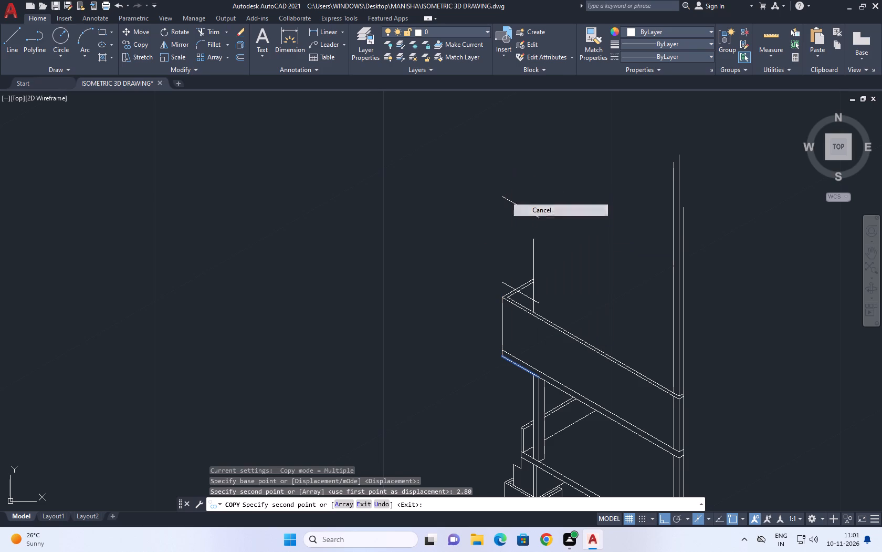
Move the upper box's four top edges, both sloping and both receding, straight down about 0.8 along the corner vertical.
scroll(509, 319, up, 2)
click(627, 310)
drag(604, 359, 599, 361)
scroll(517, 266, up, 2)
drag(511, 260, 500, 255)
click(467, 234)
click(130, 29)
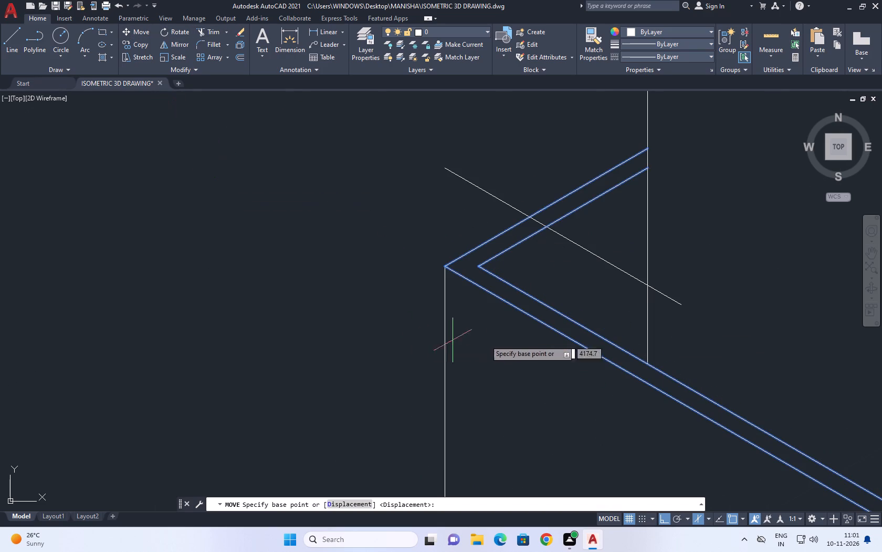
scroll(508, 331, down, 3)
click(494, 314)
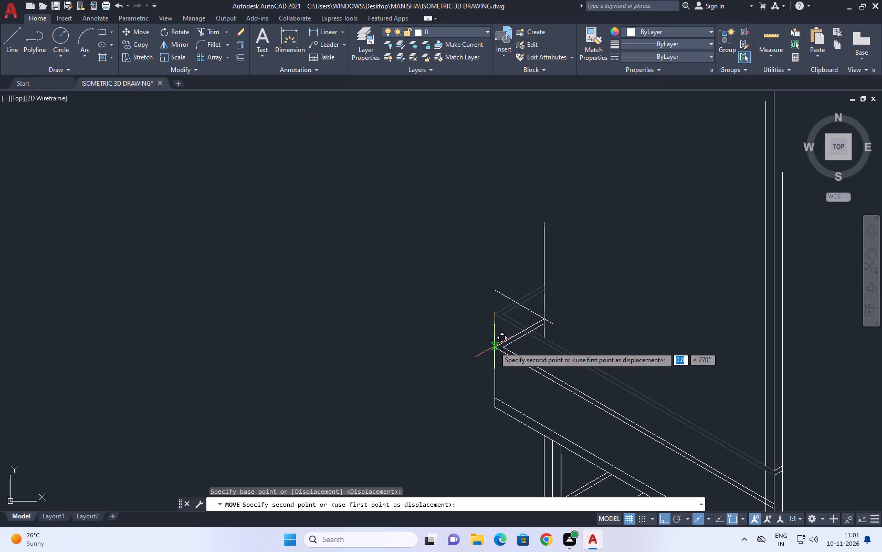
click(494, 346)
Fillet the upper box's outer corner vertical with the copied sloping line above it to form a sharp corner.
middle_drag(524, 333, 527, 295)
scroll(512, 276, up, 1)
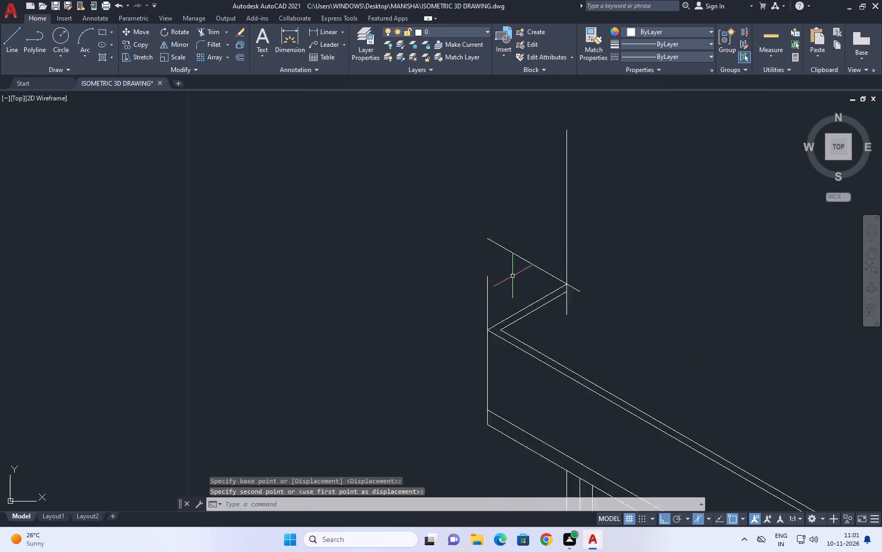
scroll(512, 276, up, 1)
scroll(388, 90, up, 1)
click(219, 44)
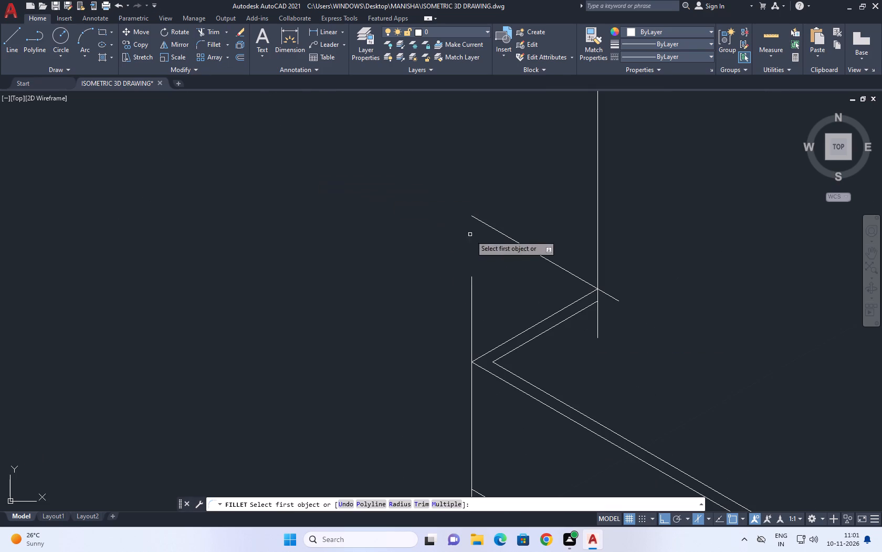
click(471, 281)
click(478, 219)
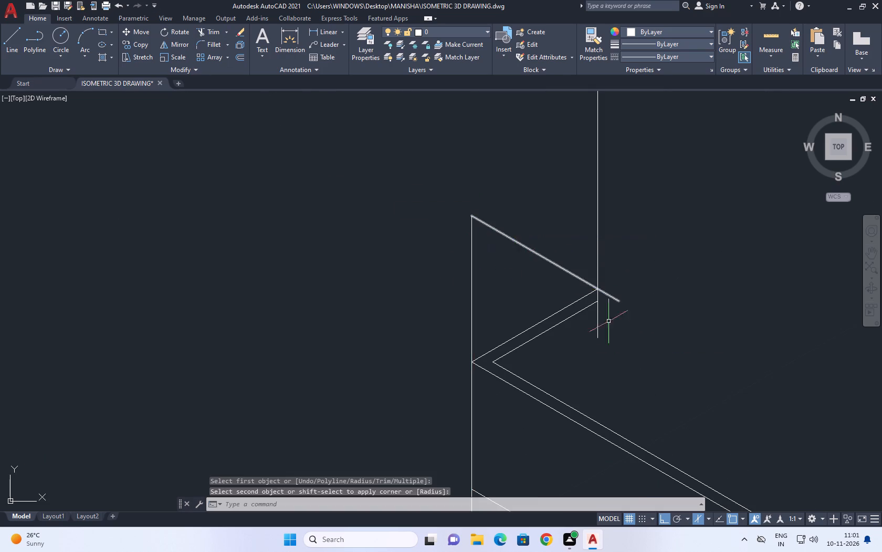
Trim the copied sloping line's overhang past the rear vertical and that vertical's lower end below the inner receding top edge.
scroll(627, 344, down, 2)
click(204, 29)
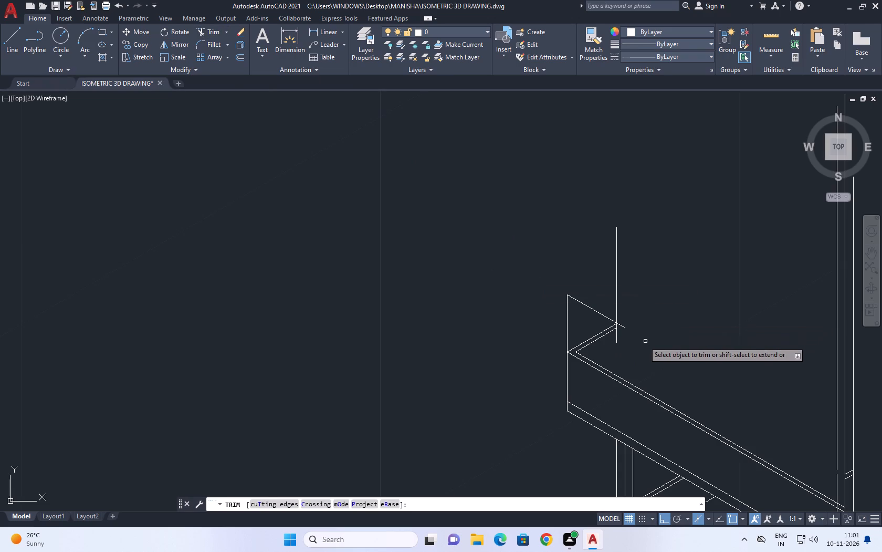
scroll(632, 336, up, 2)
click(611, 333)
click(580, 355)
click(602, 309)
click(605, 320)
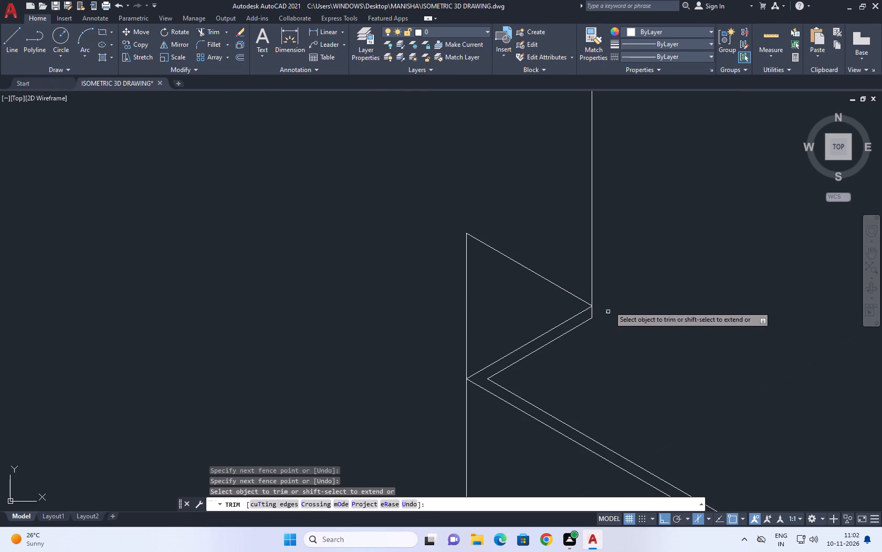
right_click(618, 281)
click(643, 293)
Extend the rear vertical at the ends of the receding edges down to the upper box's inner sloping top edge.
scroll(639, 291, down, 2)
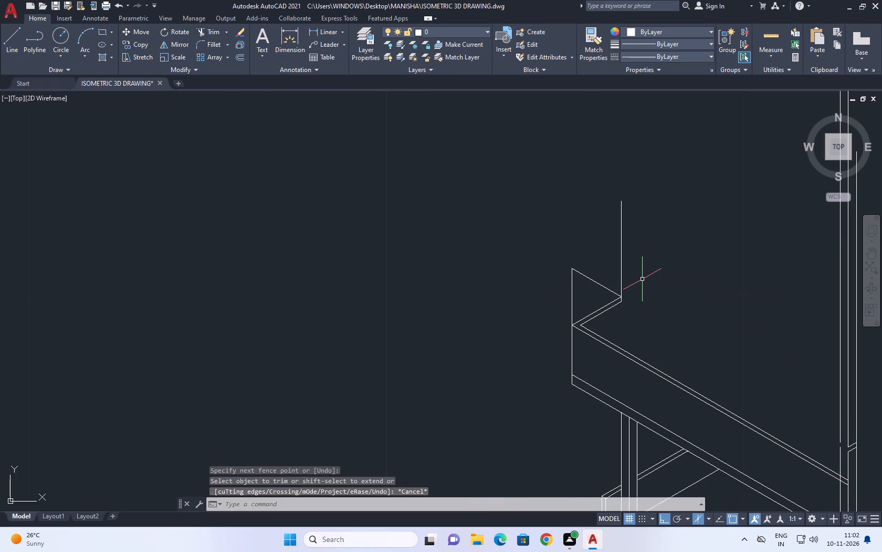
middle_drag(642, 279, 638, 288)
scroll(637, 289, down, 1)
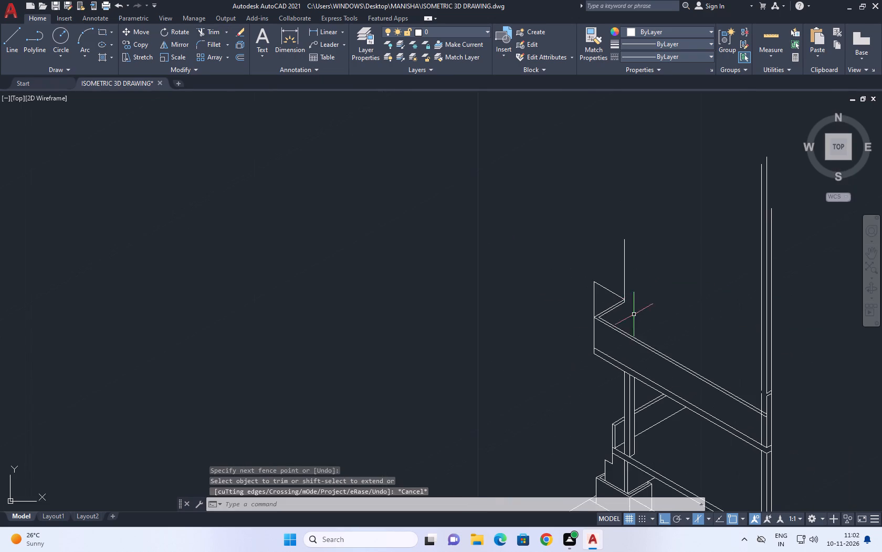
scroll(617, 302, up, 2)
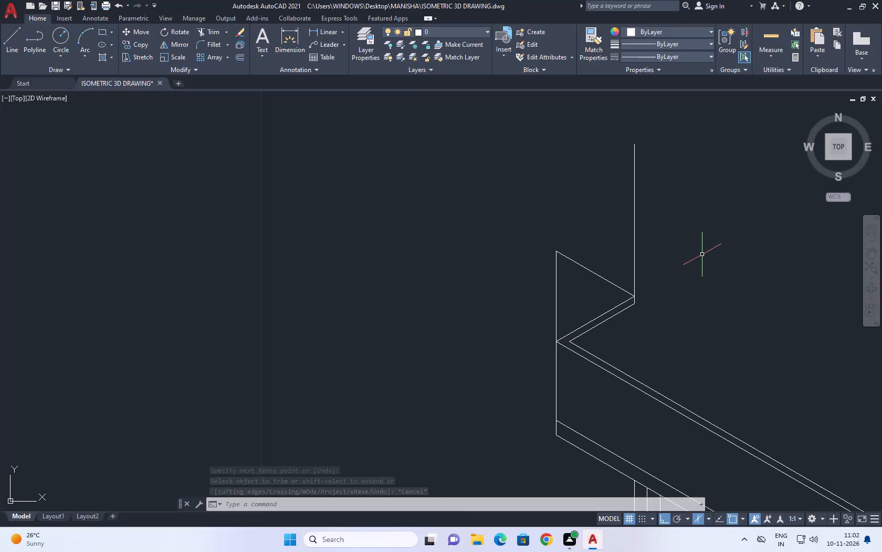
text(EX)
key(space)
click(645, 217)
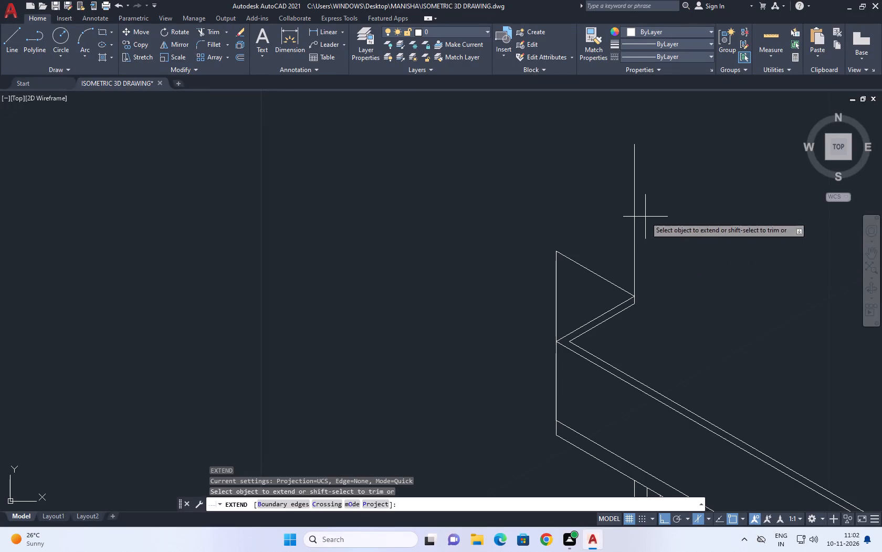
click(614, 222)
drag(617, 230, 627, 238)
click(634, 270)
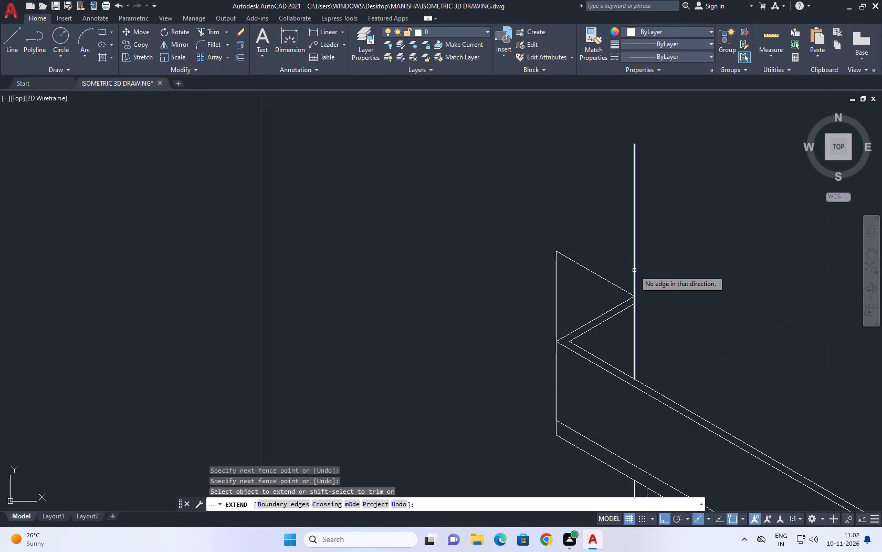
right_click(649, 264)
click(676, 275)
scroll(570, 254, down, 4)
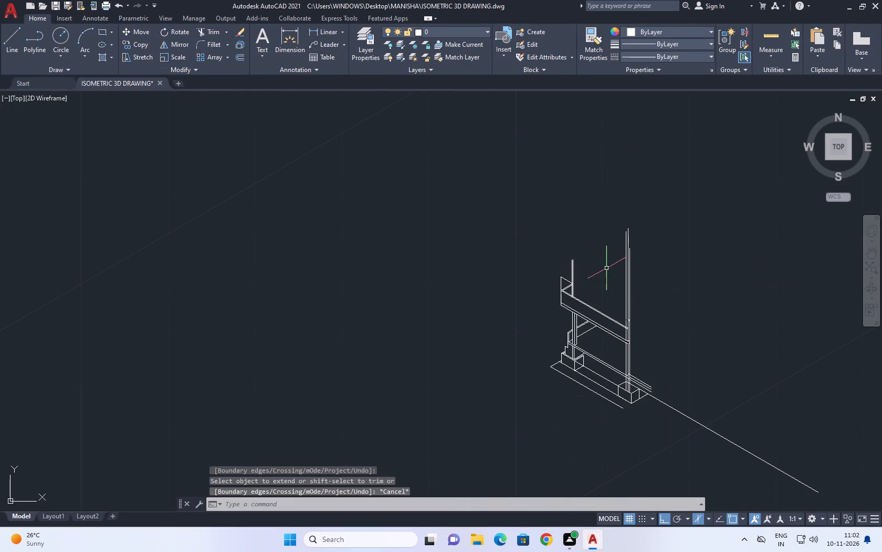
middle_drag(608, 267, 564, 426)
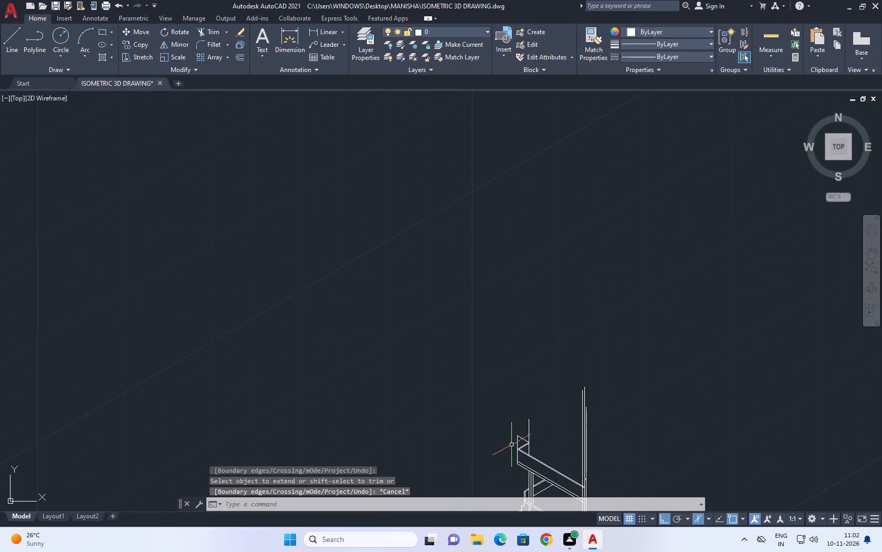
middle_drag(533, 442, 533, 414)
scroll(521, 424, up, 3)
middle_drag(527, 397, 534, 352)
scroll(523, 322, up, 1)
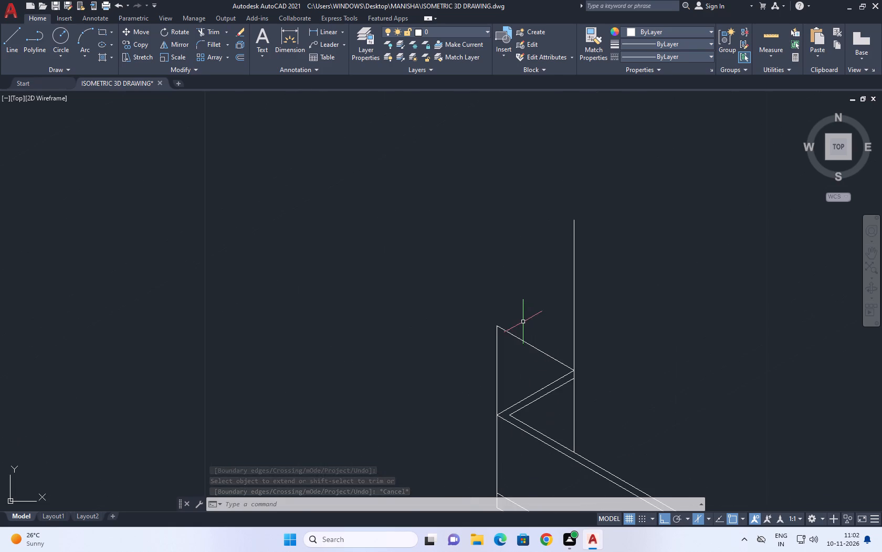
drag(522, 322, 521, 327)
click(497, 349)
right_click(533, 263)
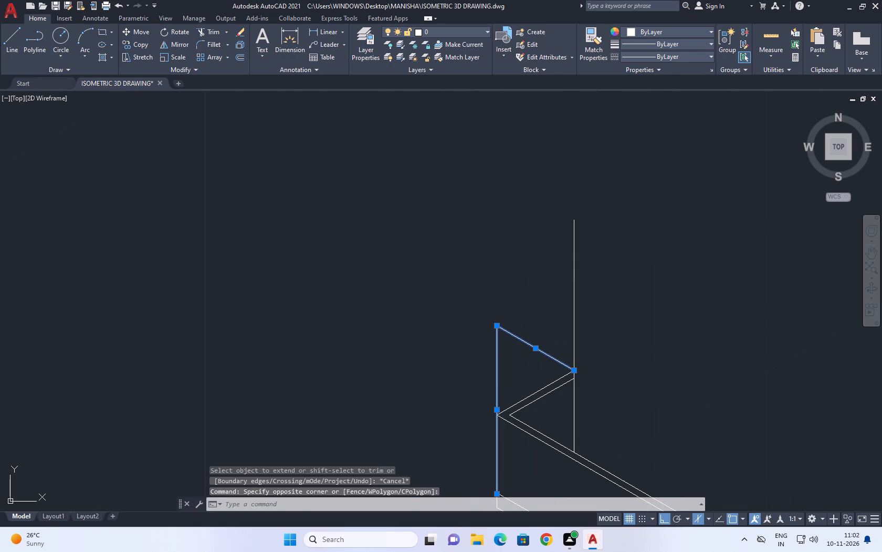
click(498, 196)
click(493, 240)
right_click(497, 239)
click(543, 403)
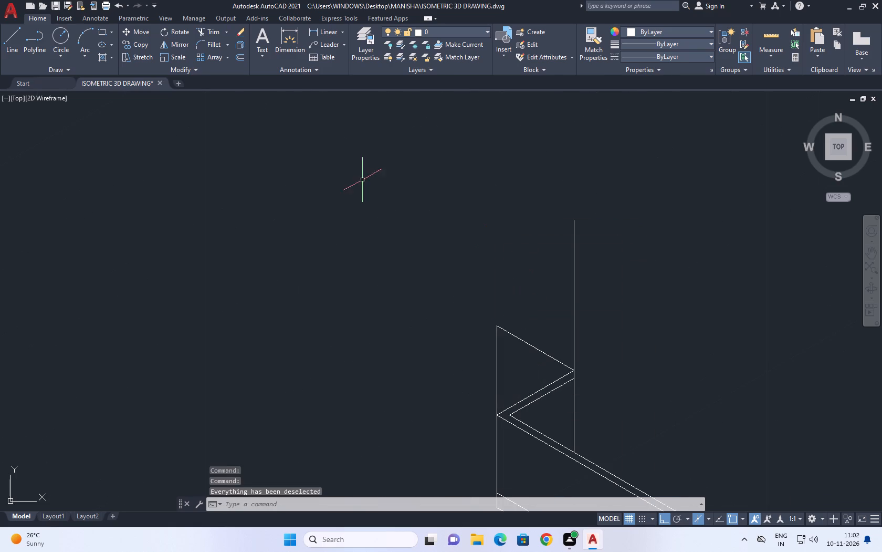
Trim away the copied sloping line and the part of the outer corner vertical rising above the upper box's top edges.
click(220, 30)
click(509, 354)
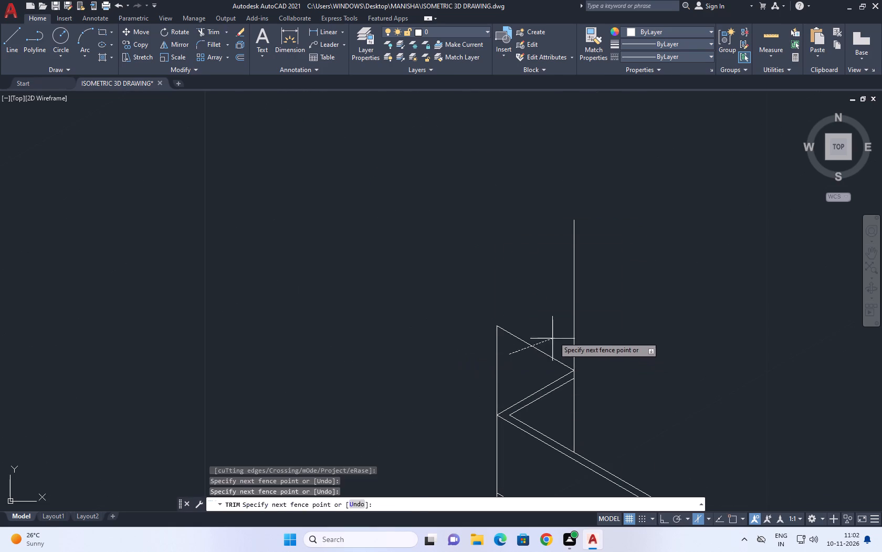
click(554, 335)
click(534, 335)
click(497, 342)
right_click(487, 289)
click(531, 303)
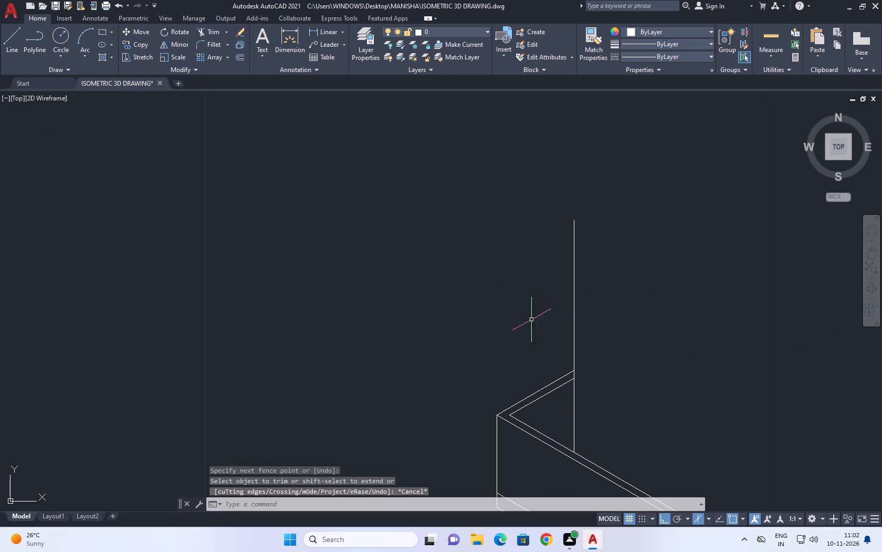
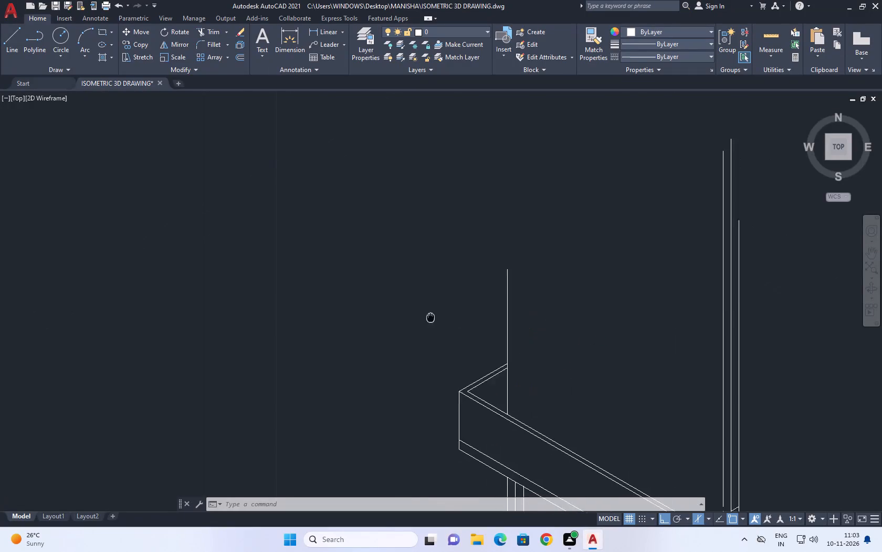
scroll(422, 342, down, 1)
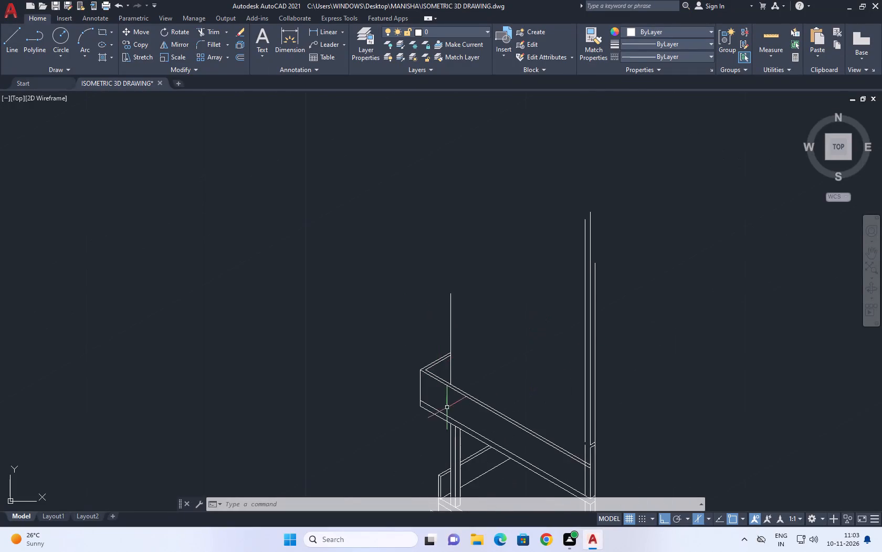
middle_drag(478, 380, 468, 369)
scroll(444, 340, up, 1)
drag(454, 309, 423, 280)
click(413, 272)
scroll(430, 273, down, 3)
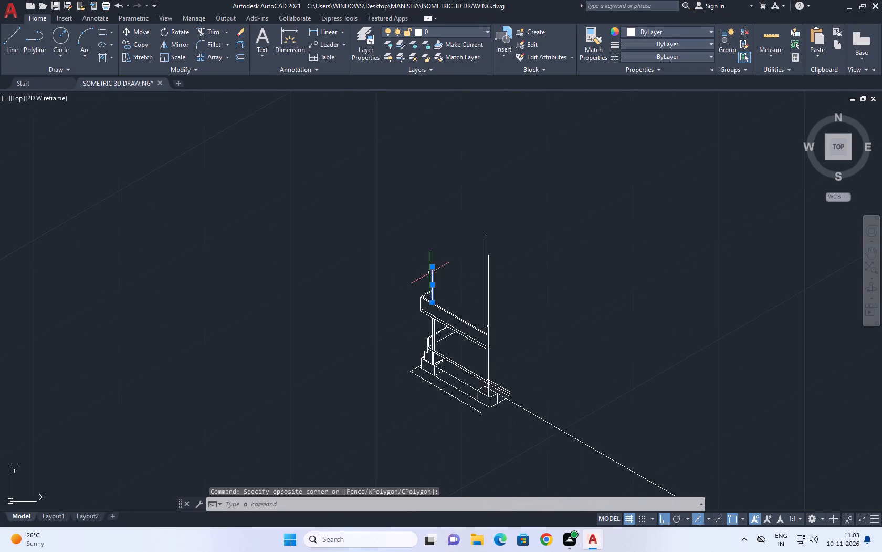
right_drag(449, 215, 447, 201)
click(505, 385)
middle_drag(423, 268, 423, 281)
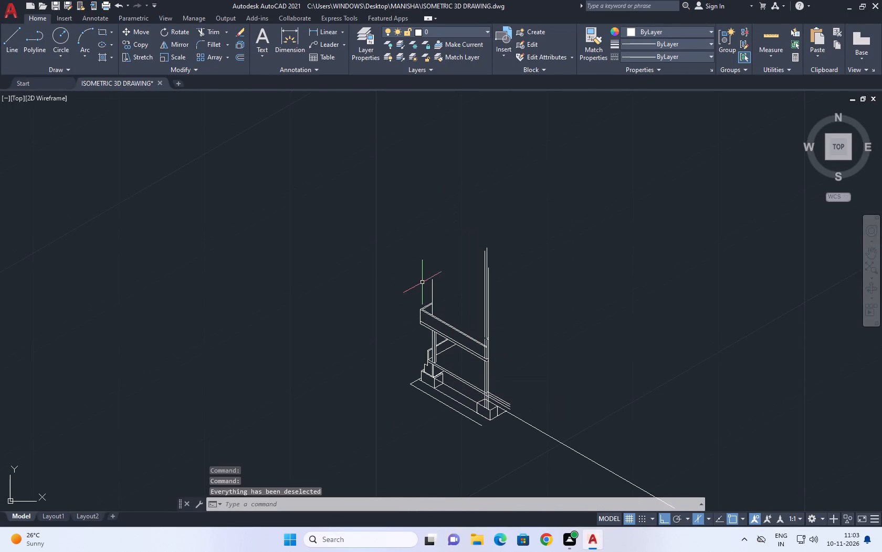
Check with an aligned dimension the height from the upper box's bottom edge at the upright to the rear vertical's top end.
scroll(422, 301, up, 3)
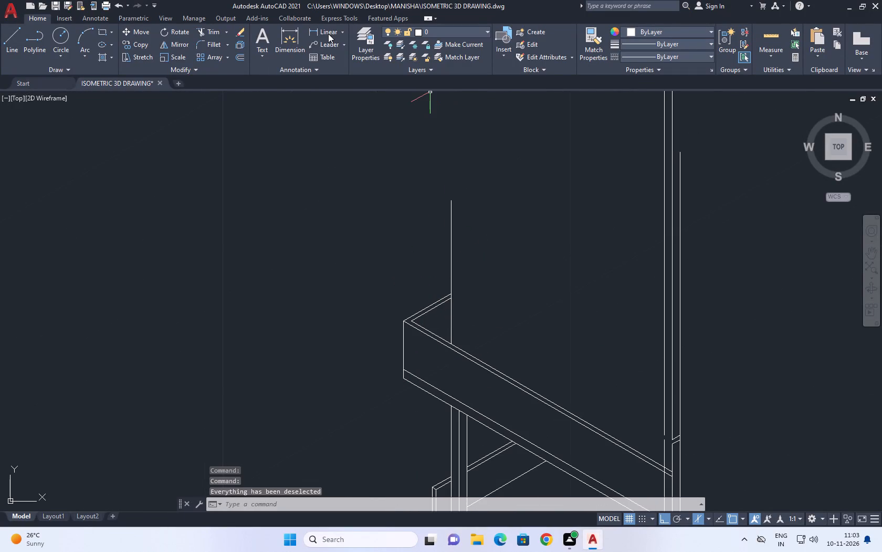
click(323, 34)
click(345, 33)
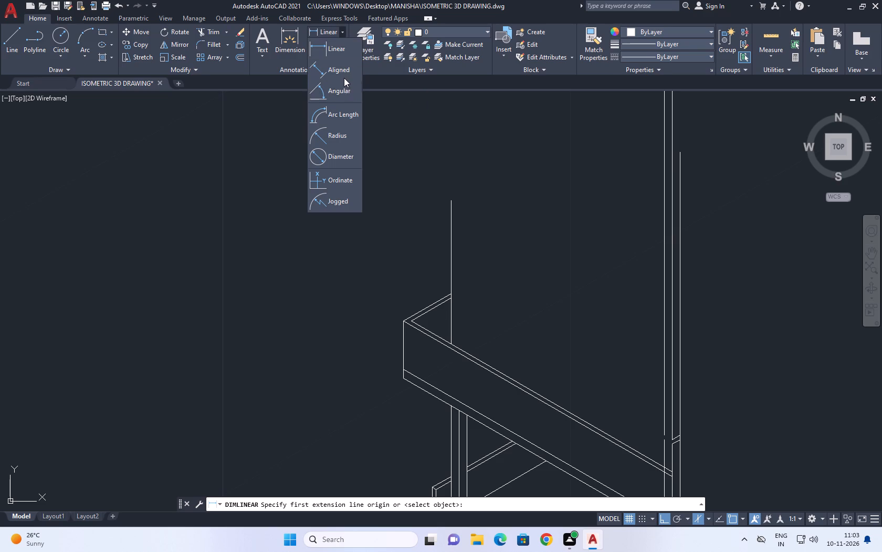
click(344, 76)
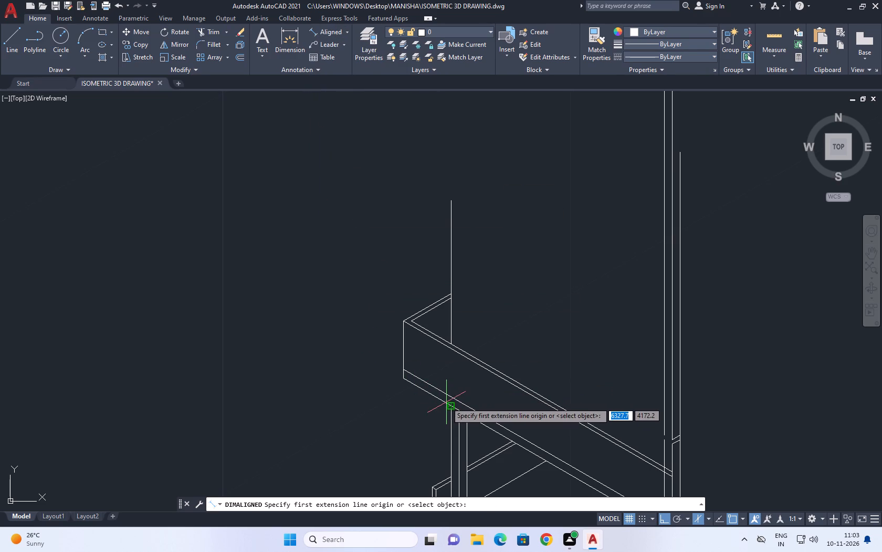
click(451, 405)
click(448, 198)
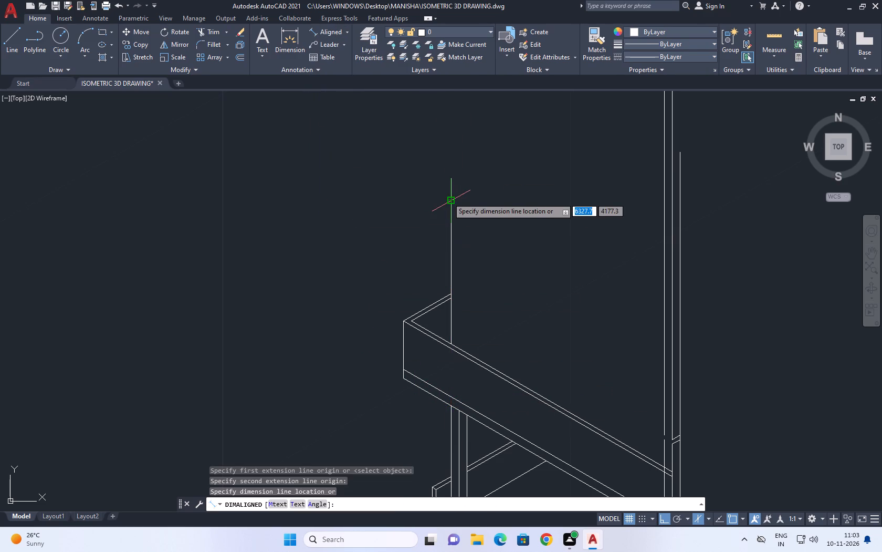
right_click(471, 201)
click(498, 214)
scroll(481, 259, down, 2)
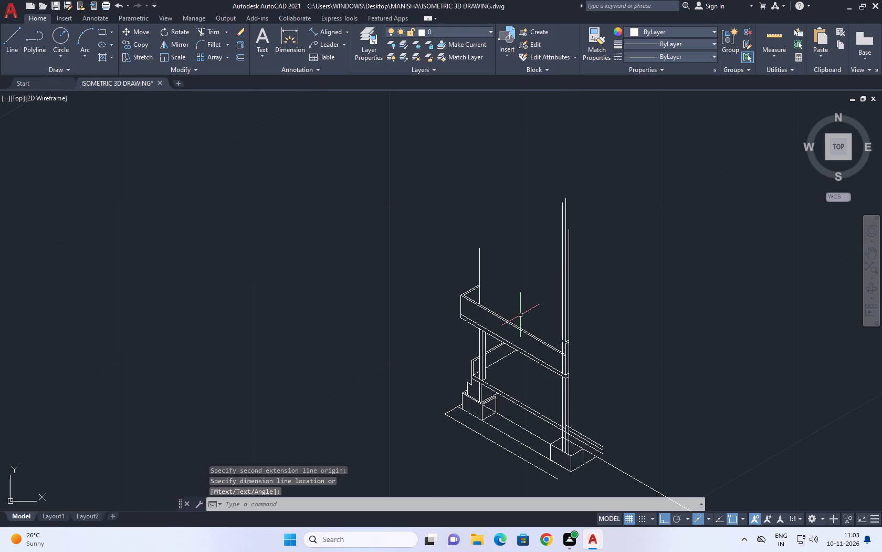
Check with an aligned dimension the gap from the frame rail's lower outer corner straight up to the upper box's bottom edge.
right_click(537, 253)
click(563, 258)
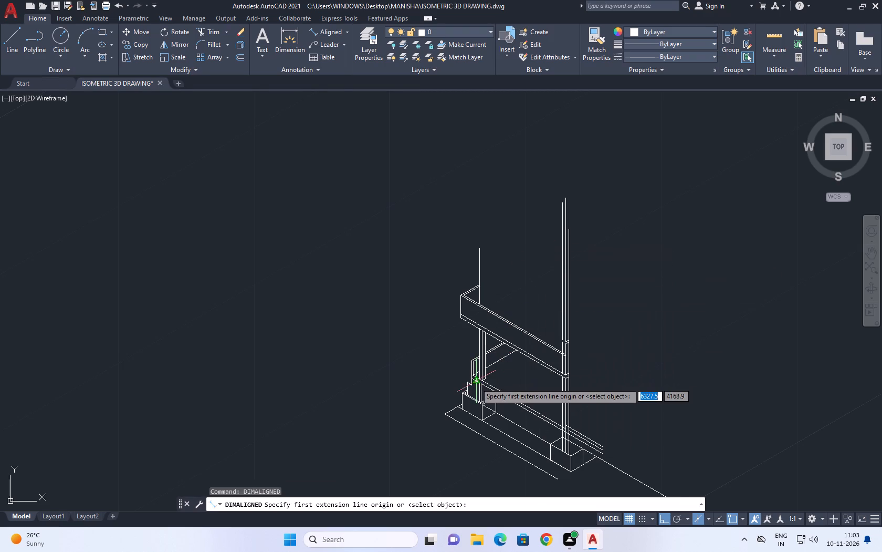
scroll(476, 383, up, 4)
click(438, 358)
scroll(467, 241, down, 4)
middle_drag(464, 185, 464, 236)
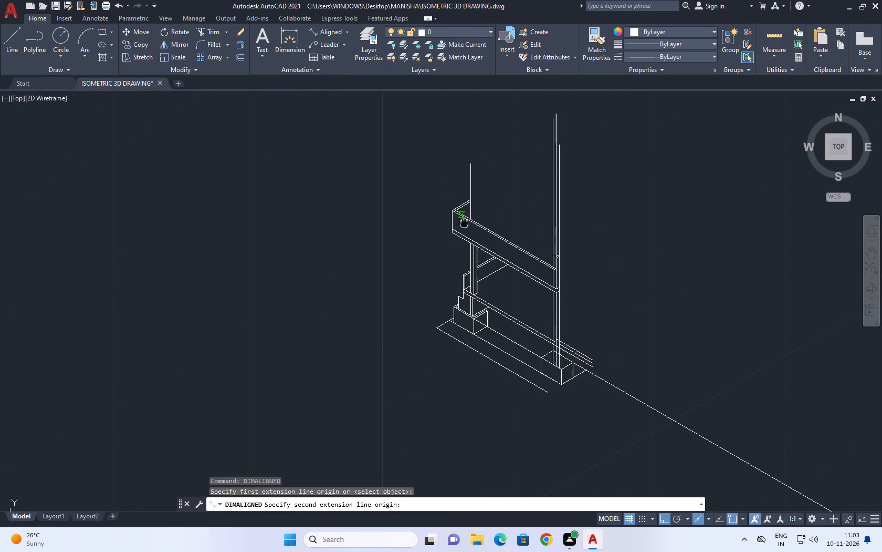
middle_drag(464, 236, 464, 240)
scroll(460, 279, up, 3)
click(467, 211)
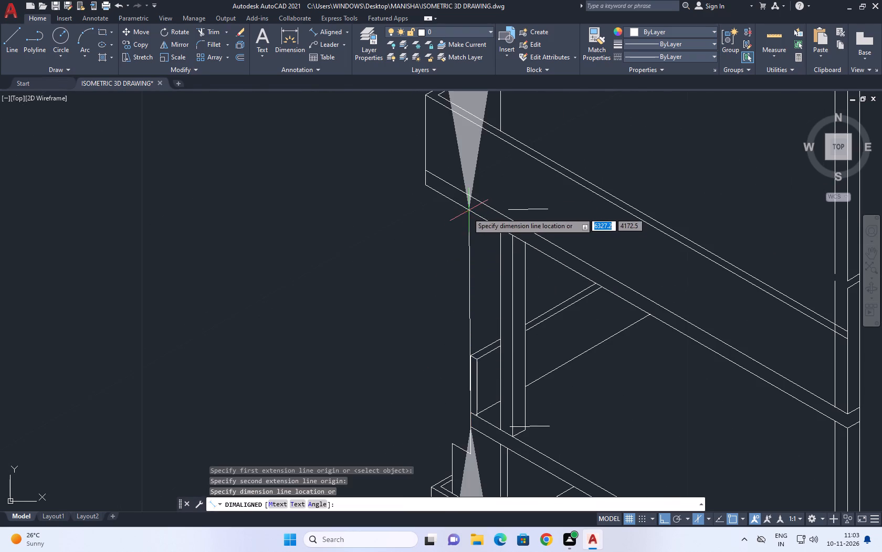
scroll(467, 217, down, 4)
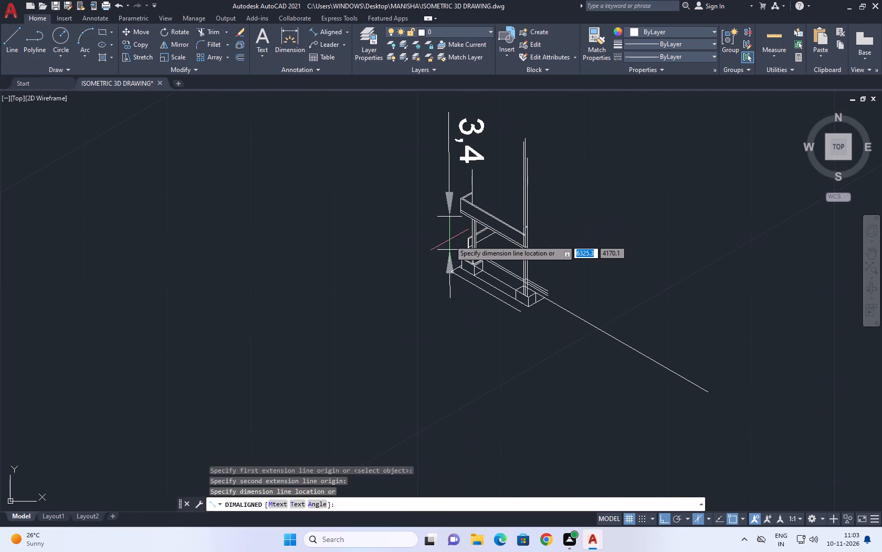
scroll(449, 240, up, 3)
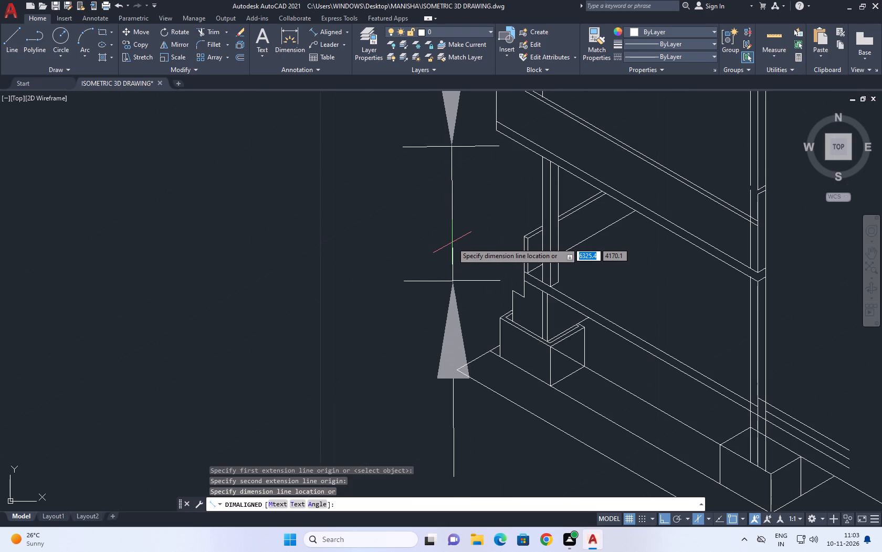
right_click(453, 243)
click(475, 257)
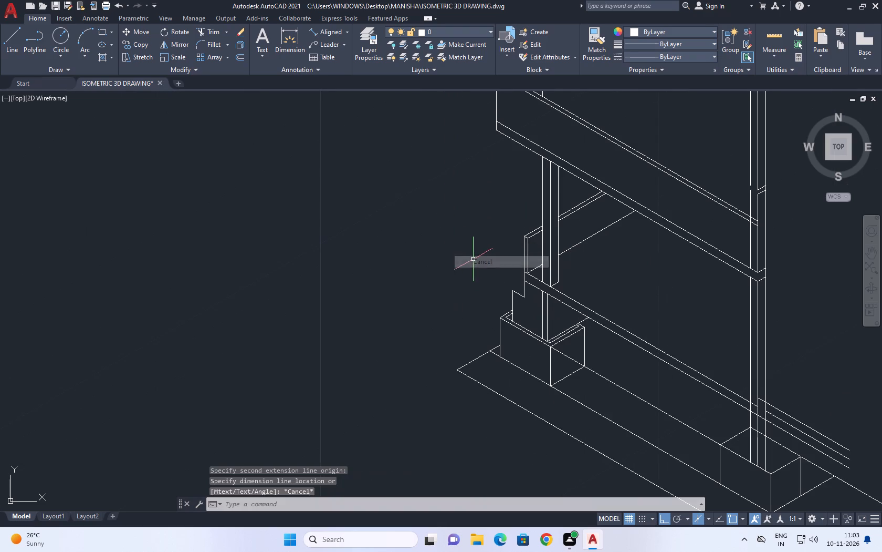
middle_drag(467, 255, 401, 293)
Check with an aligned dimension the gap from the frame rail's upper outer corner straight up to the upper box's bottom edge.
right_click(411, 264)
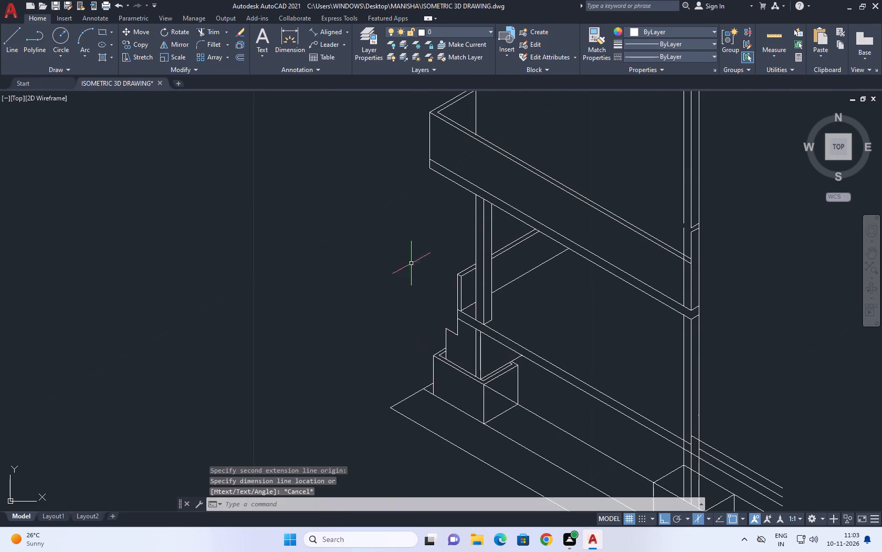
click(451, 265)
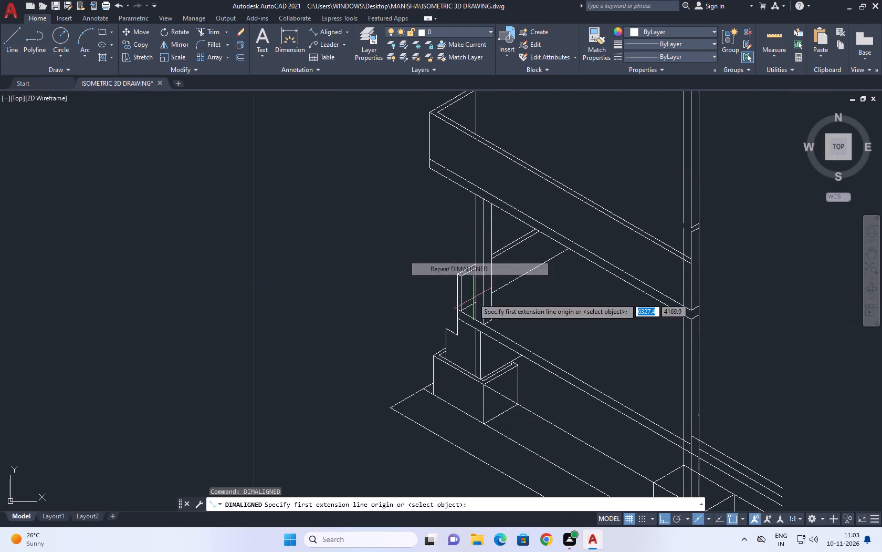
scroll(457, 317, up, 2)
click(458, 303)
scroll(465, 234, down, 3)
middle_drag(464, 148, 461, 161)
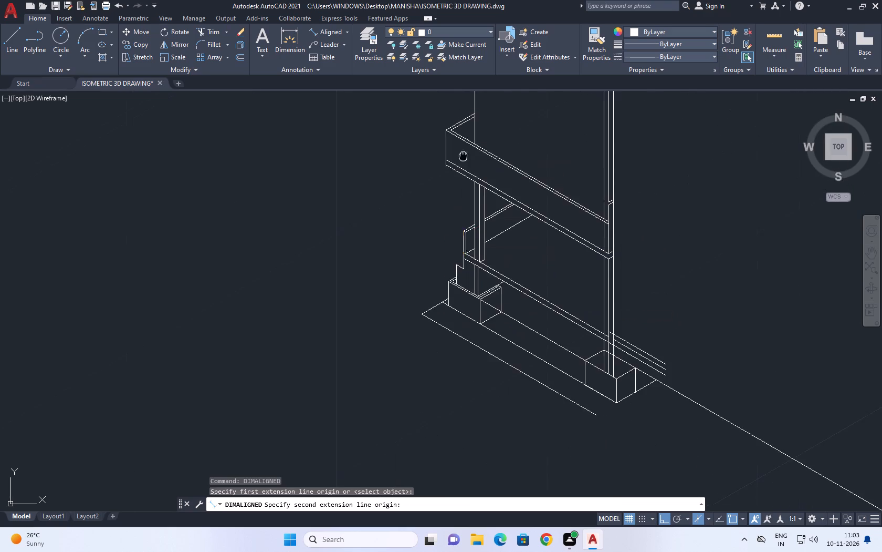
middle_drag(461, 161, 454, 265)
scroll(450, 287, up, 3)
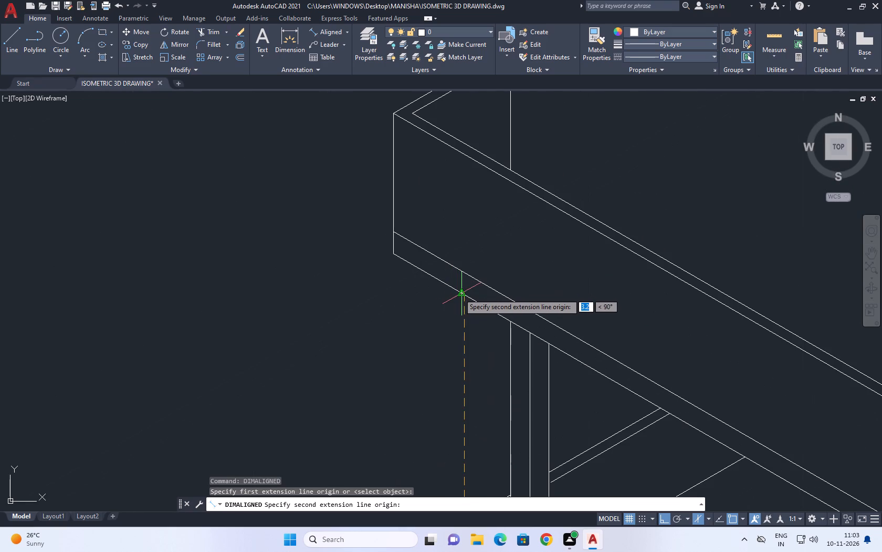
click(463, 295)
scroll(460, 260, down, 3)
right_click(413, 272)
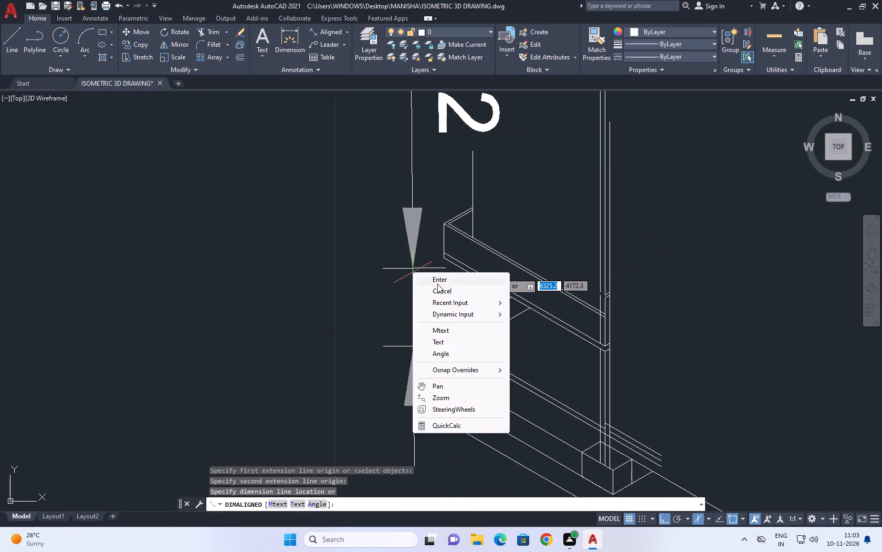
click(450, 284)
scroll(454, 291, down, 1)
middle_drag(465, 264, 467, 291)
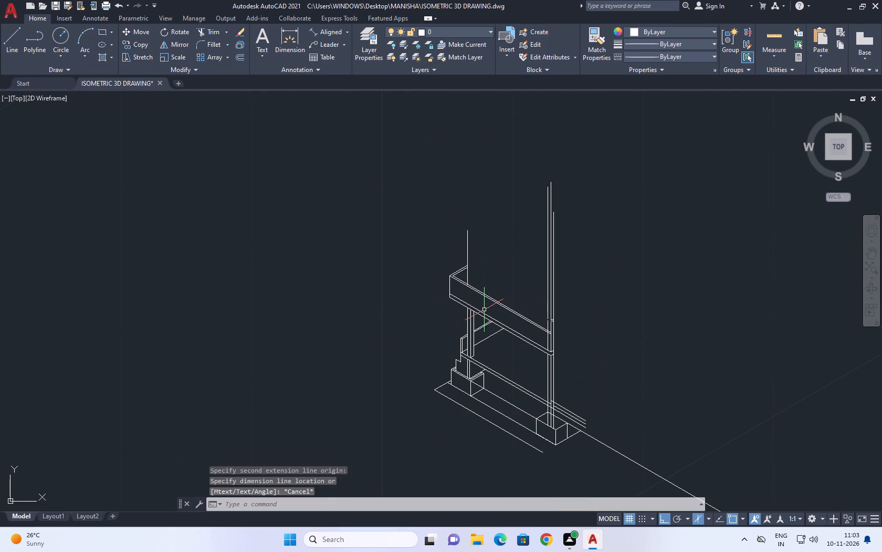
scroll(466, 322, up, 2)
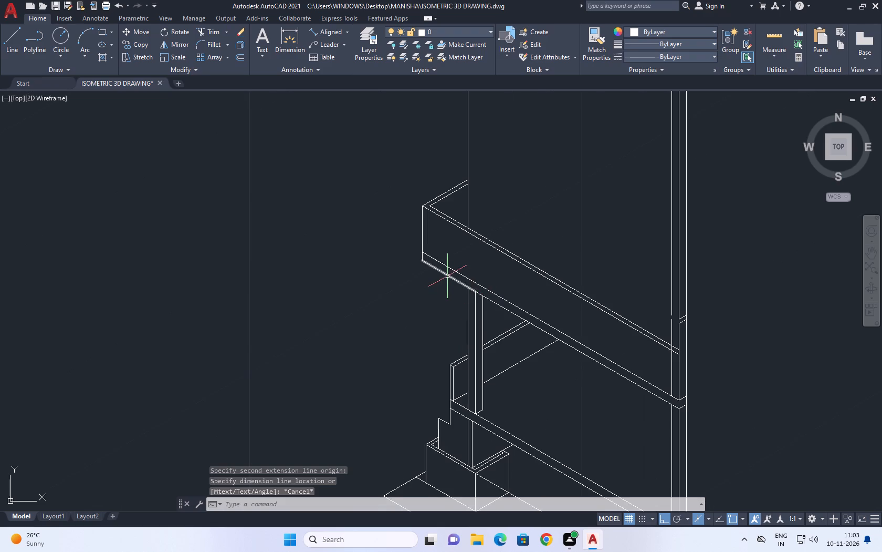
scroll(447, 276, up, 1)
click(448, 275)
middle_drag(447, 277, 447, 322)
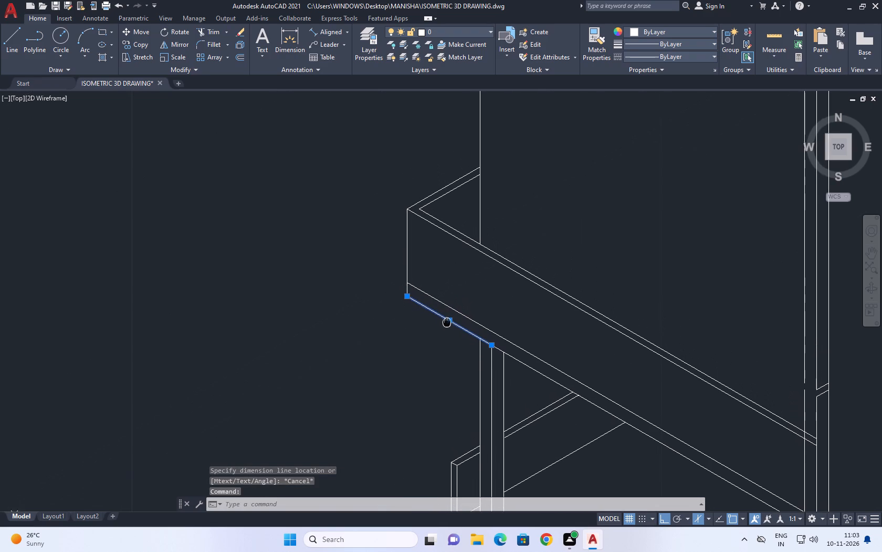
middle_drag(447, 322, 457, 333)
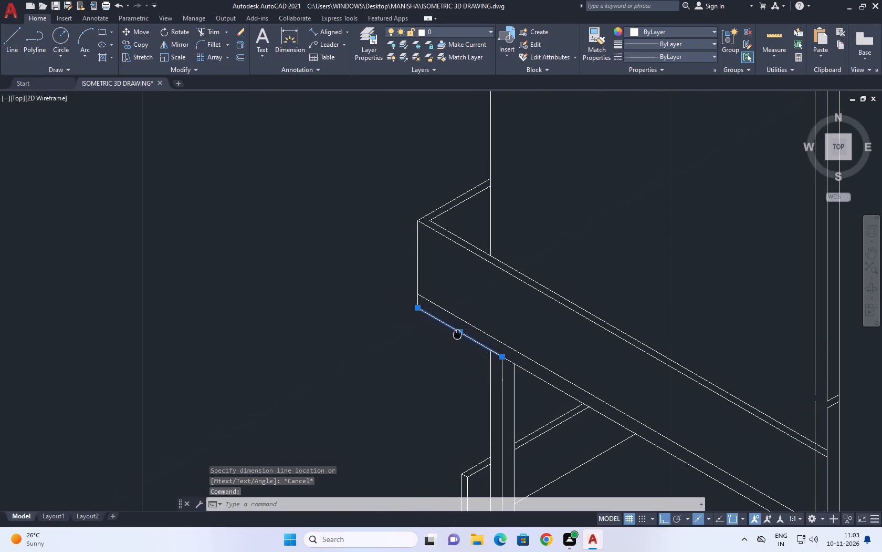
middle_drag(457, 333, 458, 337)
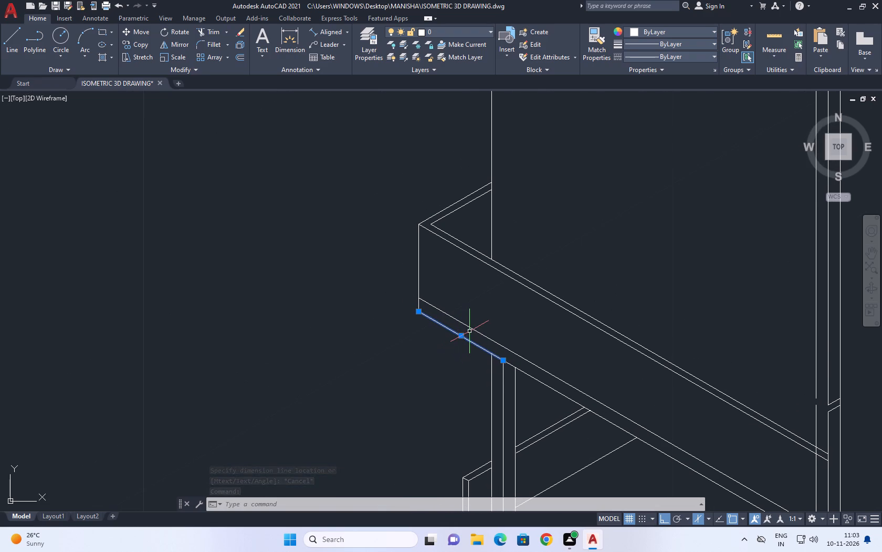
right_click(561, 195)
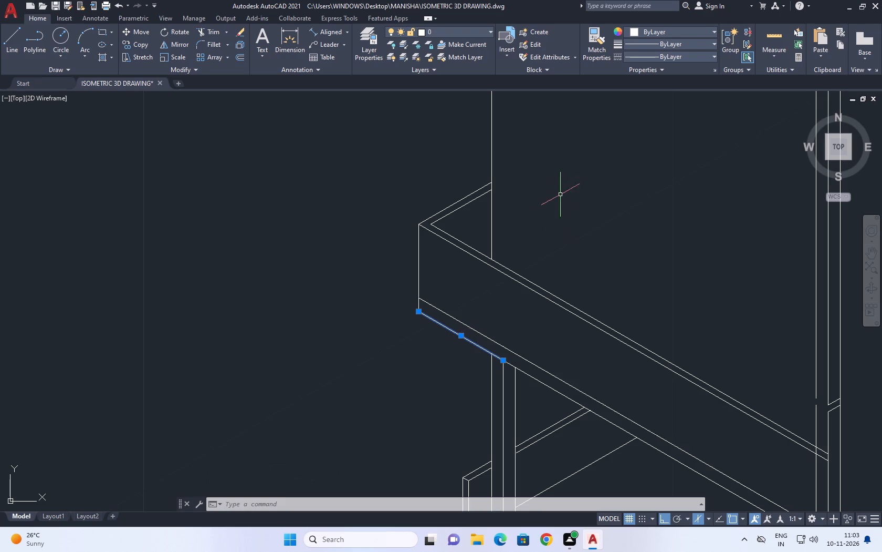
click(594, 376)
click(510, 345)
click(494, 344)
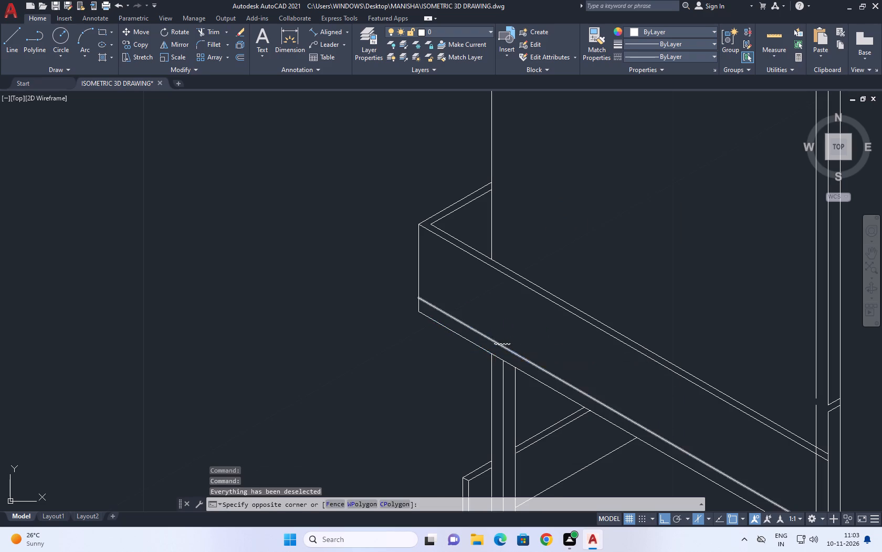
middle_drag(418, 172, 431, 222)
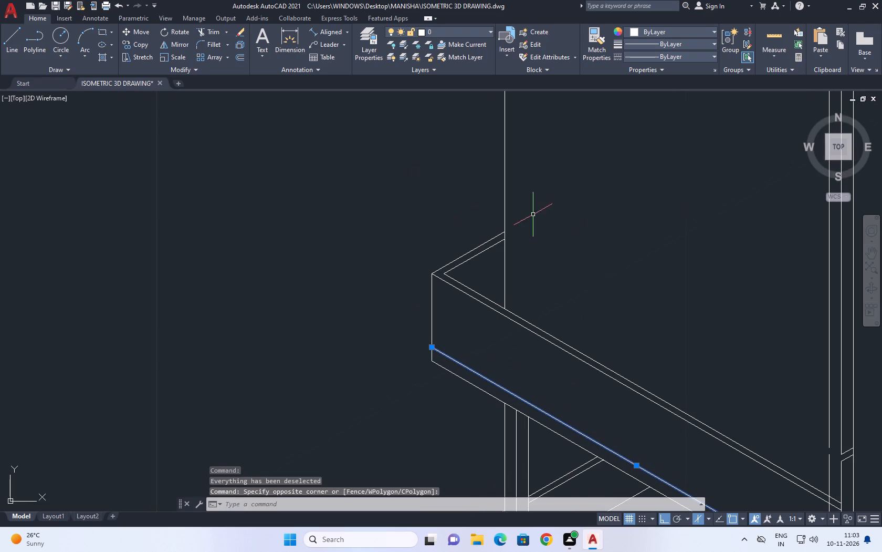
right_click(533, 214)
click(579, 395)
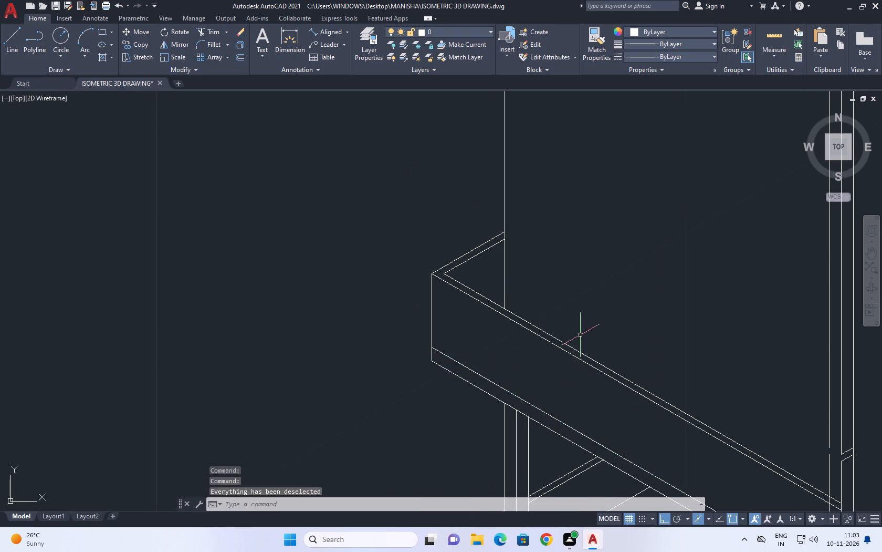
Check with an aligned dimension the height from the frame rail's upper outer corner to the upper box's inner lower sloping line.
click(332, 33)
scroll(528, 158, down, 2)
scroll(519, 345, up, 2)
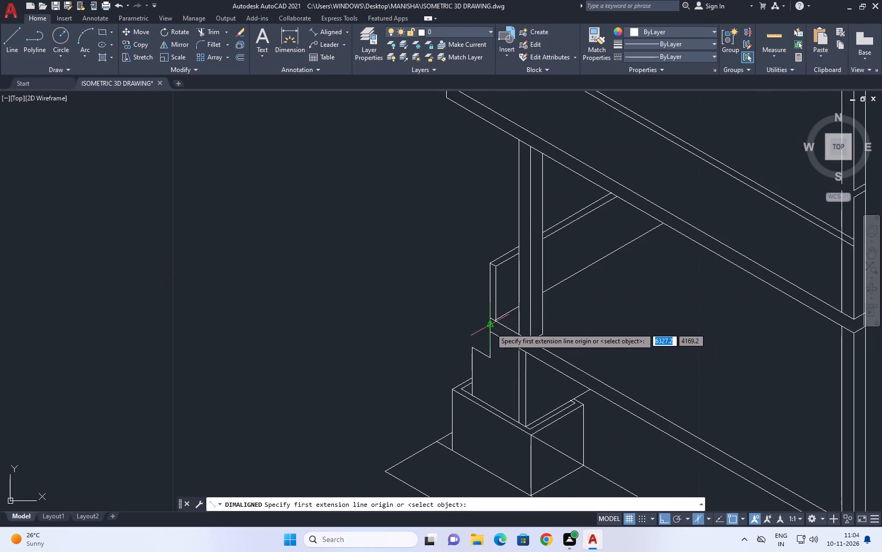
drag(491, 322, 494, 316)
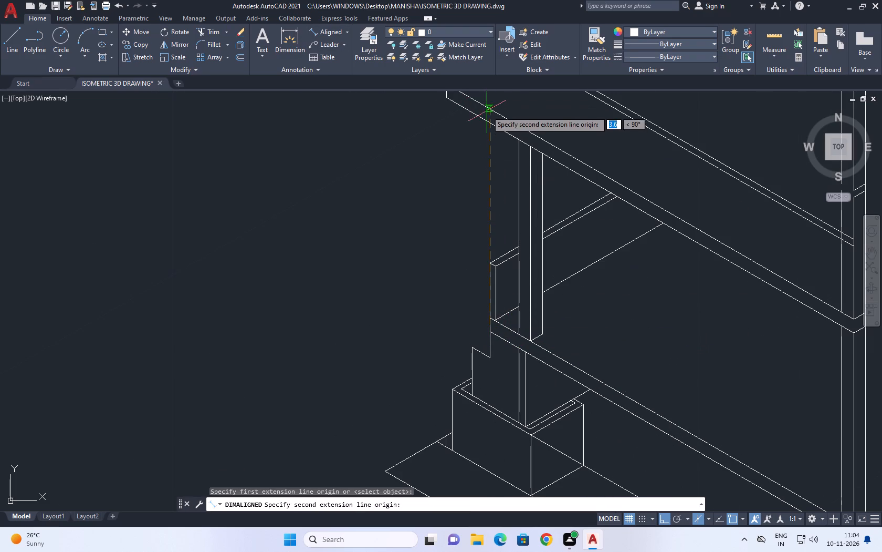
click(487, 107)
scroll(466, 148, down, 4)
scroll(408, 191, down, 2)
scroll(402, 188, up, 1)
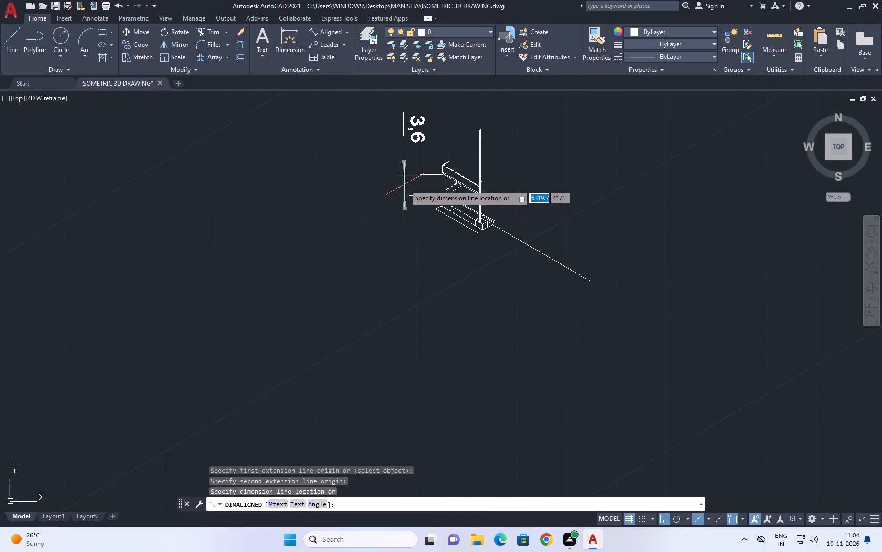
scroll(405, 185, up, 1)
middle_drag(429, 203, 474, 275)
scroll(520, 259, up, 2)
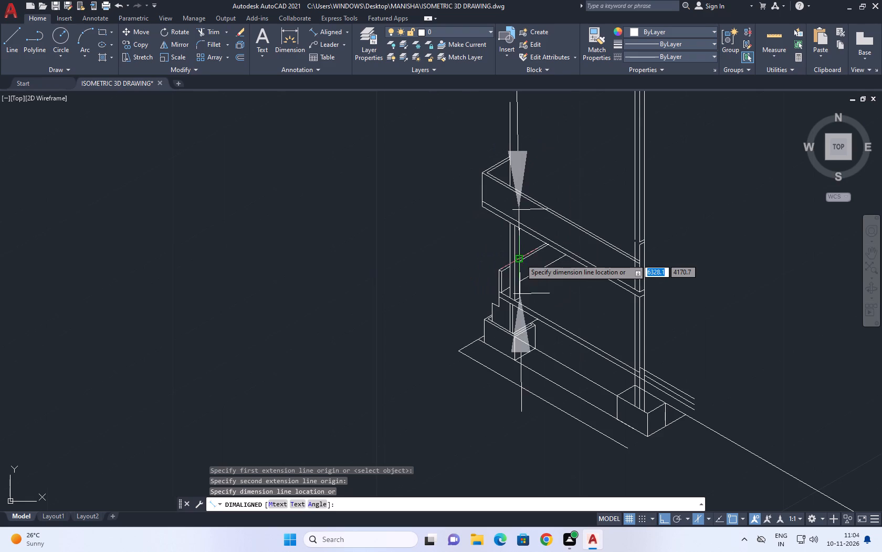
right_click(432, 239)
scroll(432, 239, up, 1)
click(459, 256)
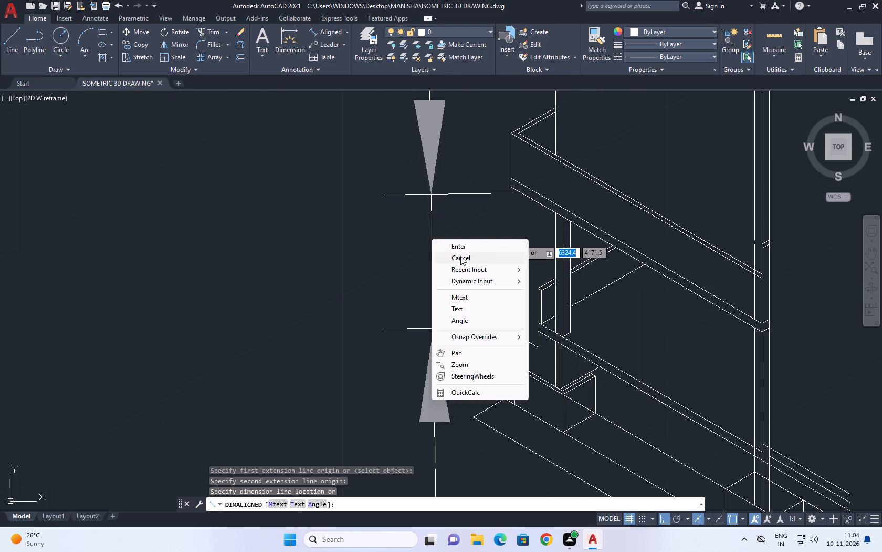
Check with an aligned dimension the height from the frame rail's top edge at the upright straight up to the upper box's bottom edge.
right_click(472, 203)
drag(528, 202, 533, 209)
scroll(557, 338, up, 2)
click(438, 216)
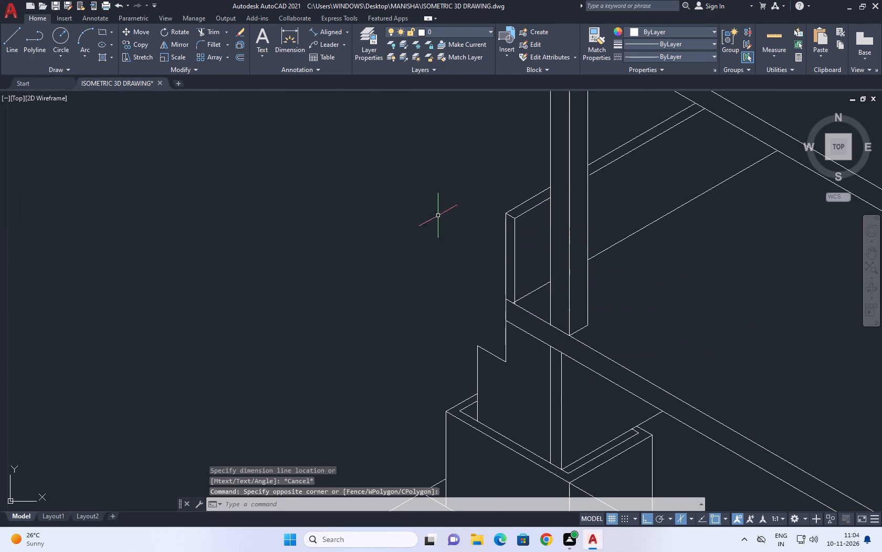
right_drag(447, 189, 446, 195)
click(505, 202)
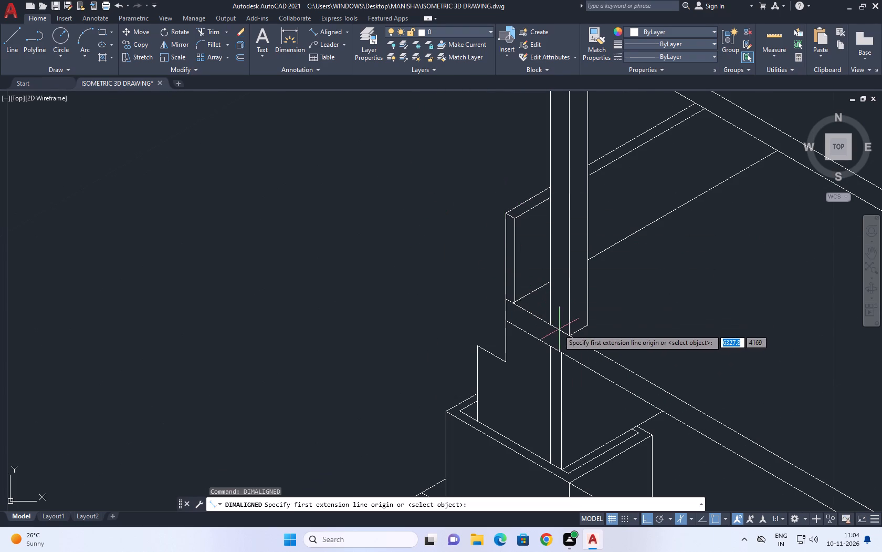
click(551, 329)
scroll(563, 264, down, 3)
middle_drag(565, 213, 571, 267)
scroll(561, 210, up, 1)
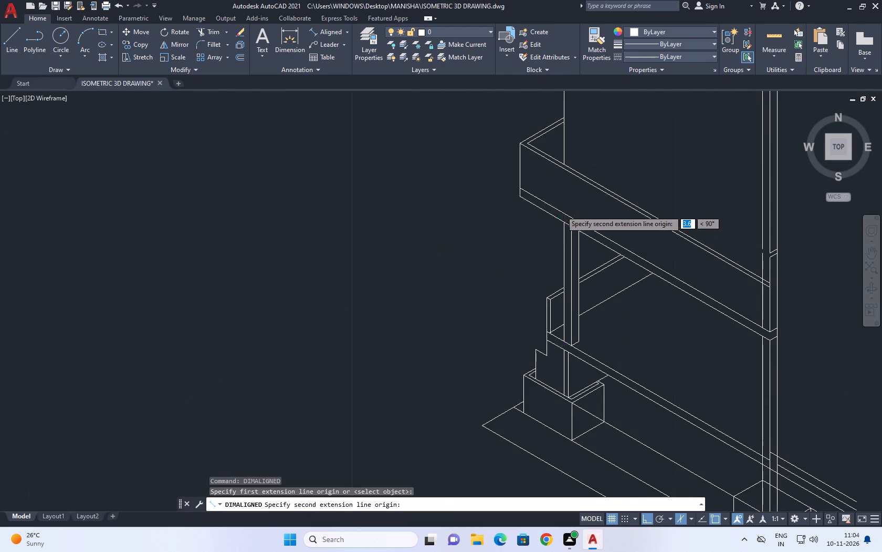
click(566, 215)
scroll(547, 220, down, 3)
scroll(501, 239, down, 1)
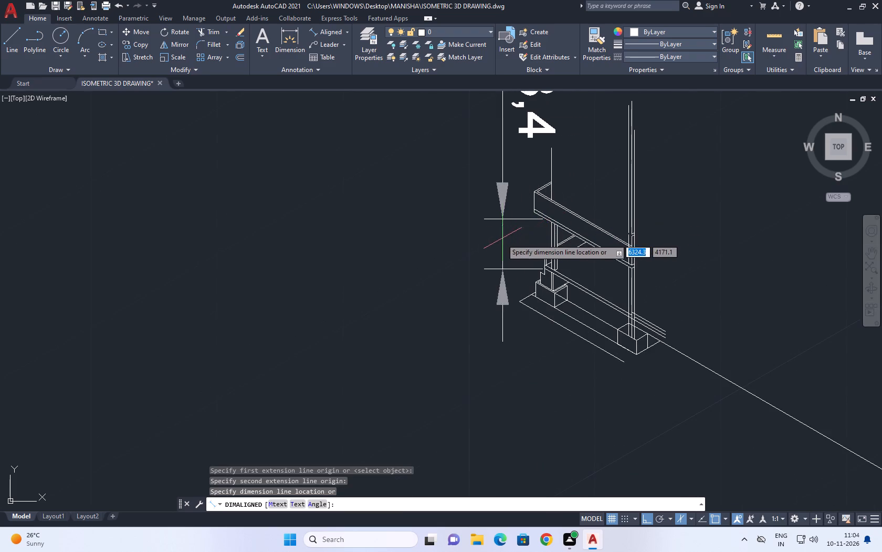
scroll(501, 239, down, 1)
scroll(503, 238, up, 1)
middle_drag(477, 229, 451, 218)
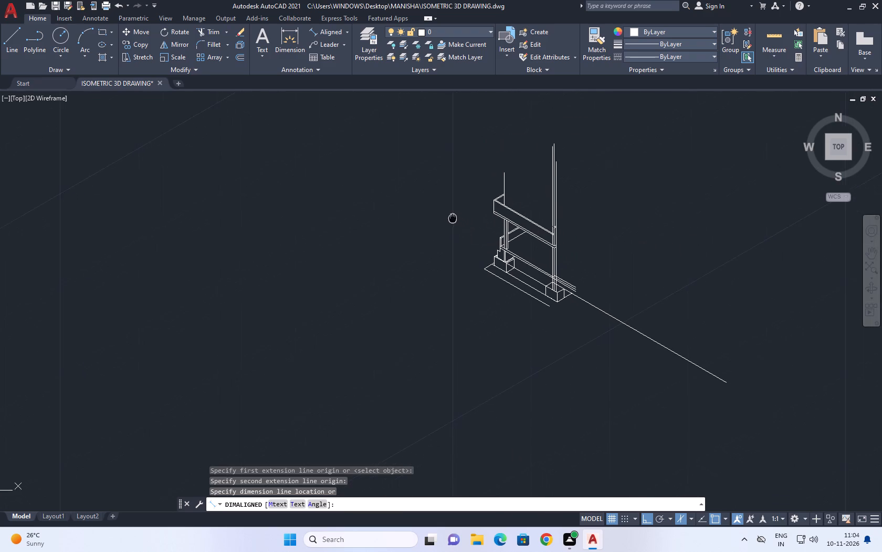
middle_drag(451, 218, 429, 214)
right_click(411, 217)
click(446, 233)
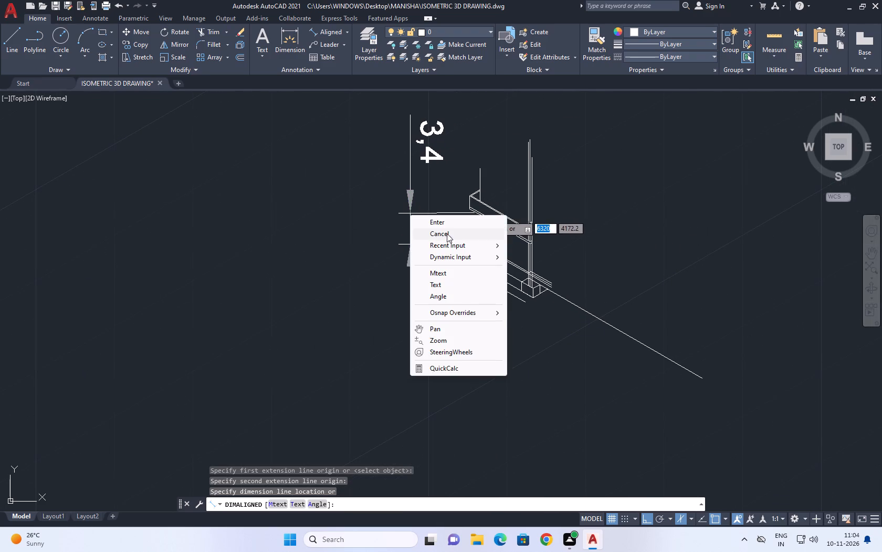
Erase the two short sloping lines between the tall rear post's verticals, above the upper box.
scroll(551, 229, up, 3)
scroll(458, 197, up, 1)
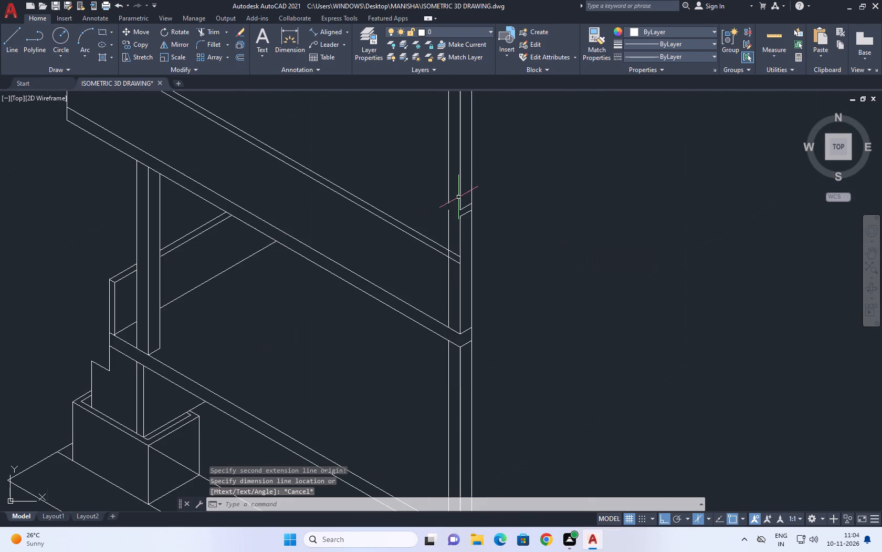
middle_drag(463, 198, 566, 269)
scroll(580, 283, up, 2)
click(461, 188)
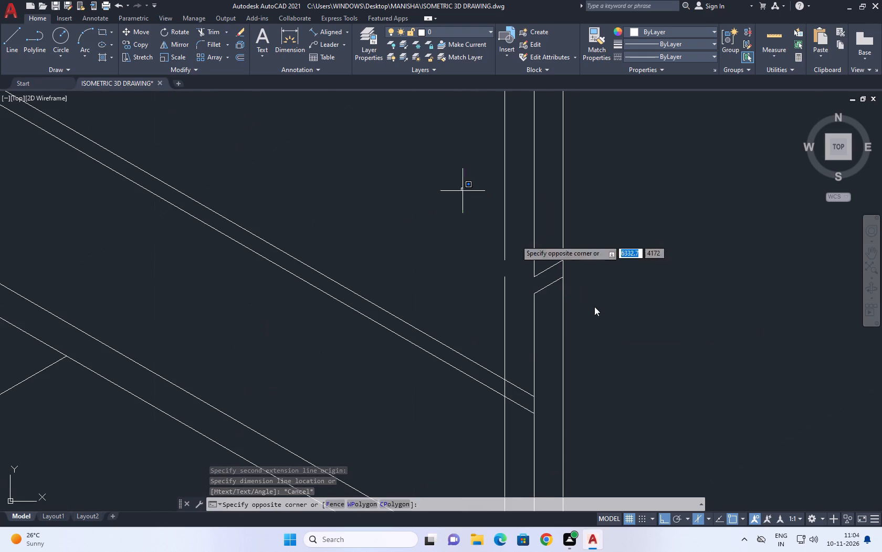
click(628, 331)
right_click(594, 239)
click(639, 305)
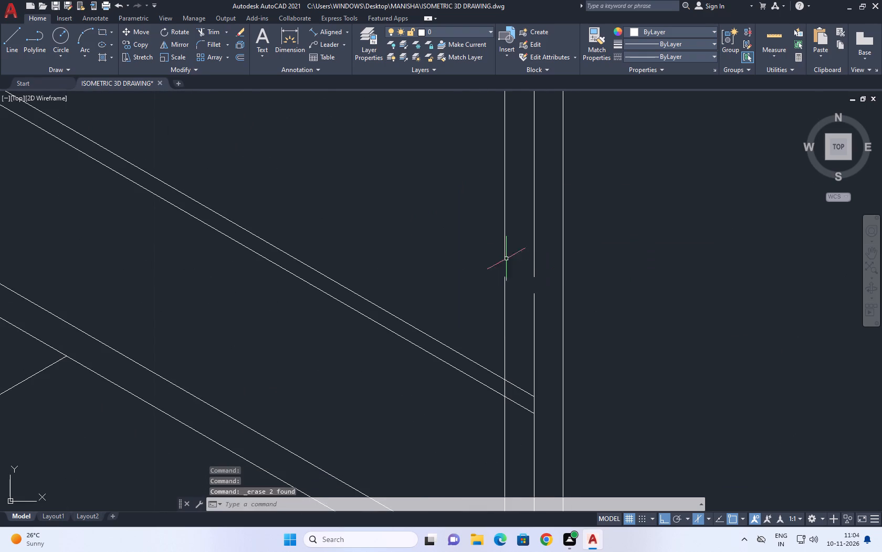
Extend the two broken vertical lines of the tall rear post to close their gaps.
text(EX)
key(space)
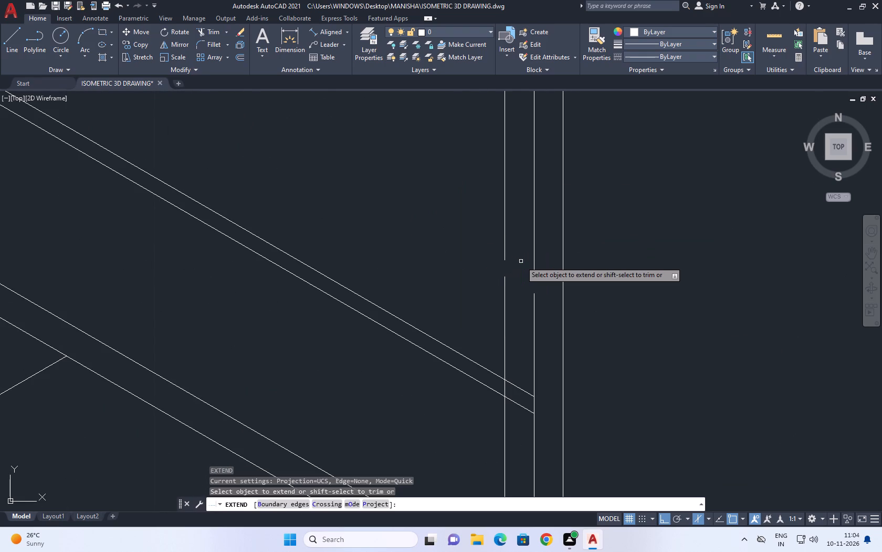
click(490, 297)
click(542, 305)
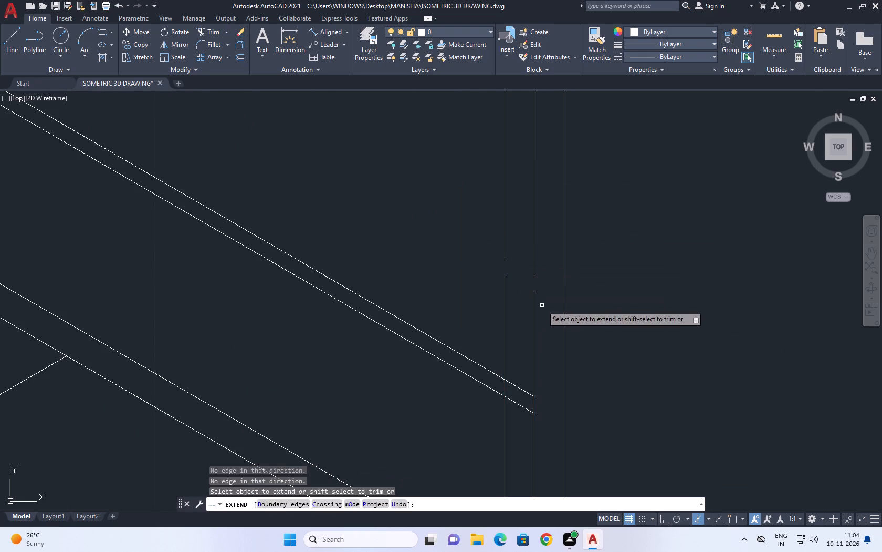
click(542, 279)
click(526, 263)
click(513, 251)
click(503, 246)
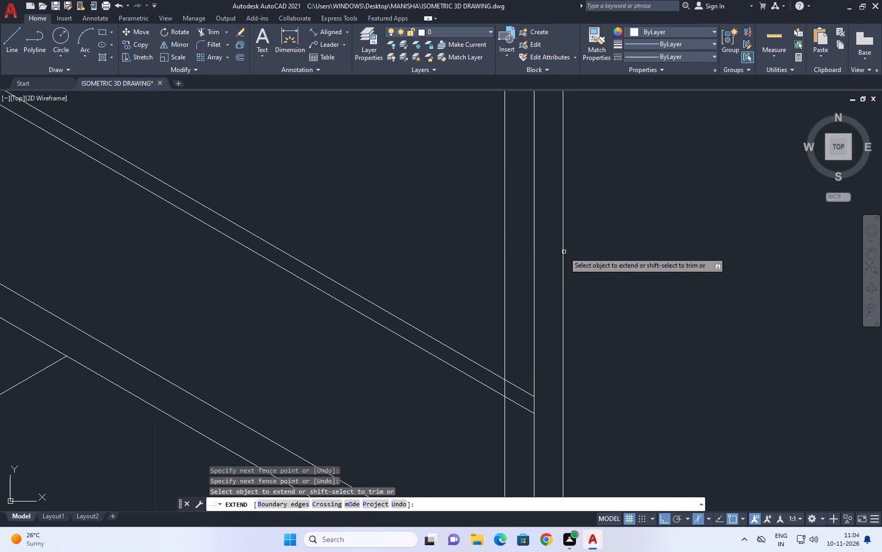
right_click(570, 251)
click(595, 273)
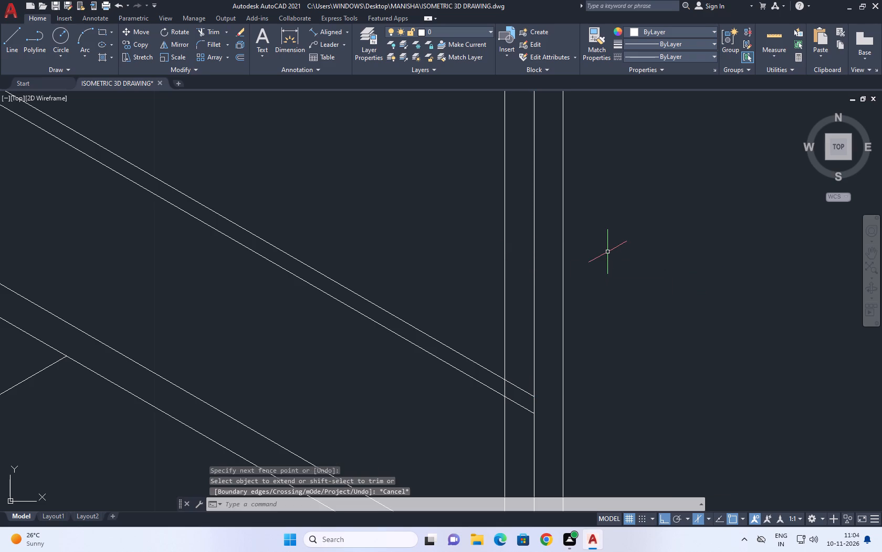
Check again with an aligned dimension the gap from the frame rail's upper outer corner straight up to the upper box's bottom edge.
scroll(231, 0, up, 1)
scroll(525, 361, down, 4)
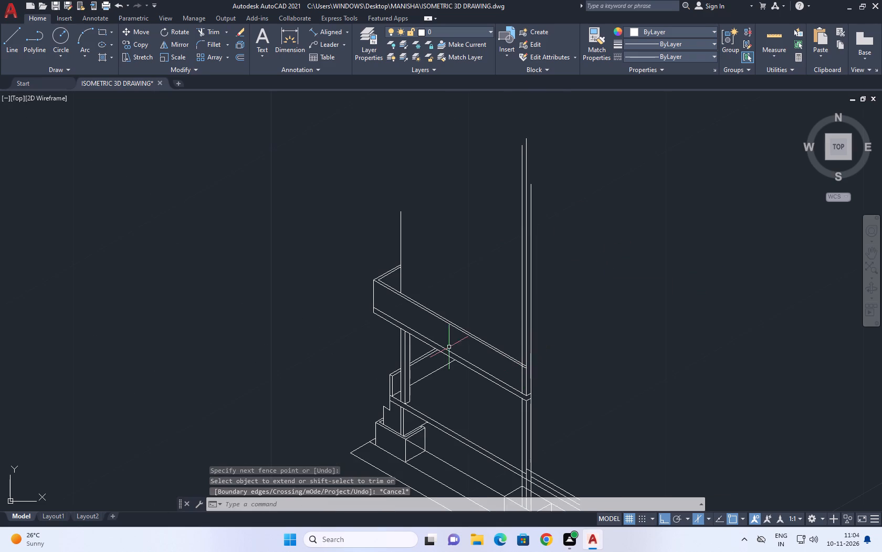
middle_drag(398, 333, 445, 346)
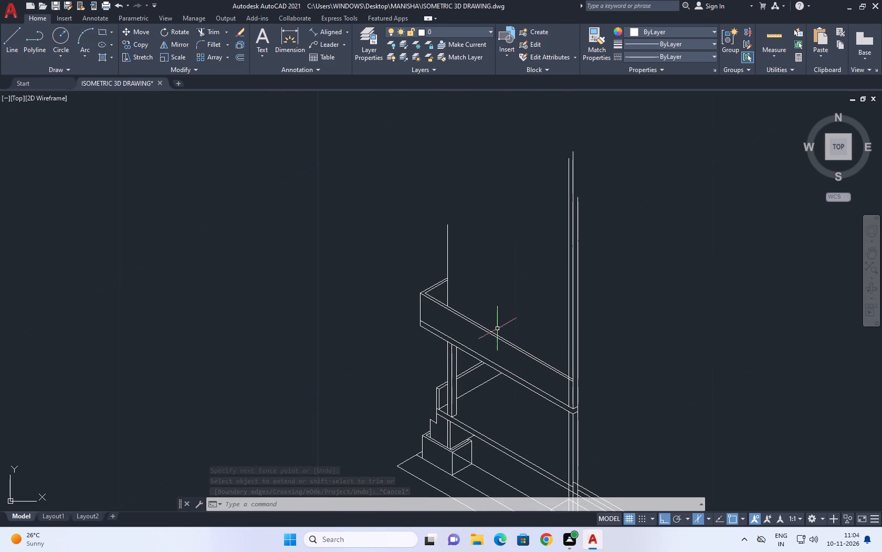
scroll(427, 326, up, 1)
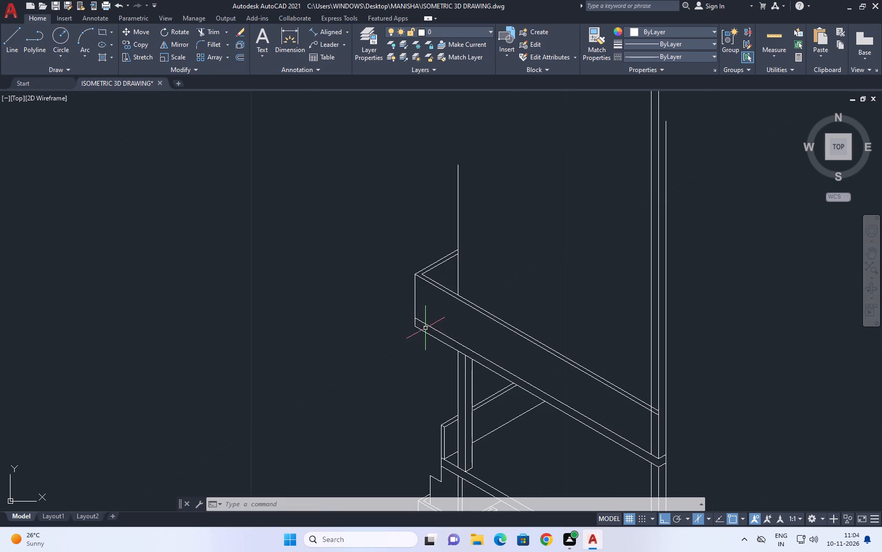
click(319, 33)
scroll(429, 127, down, 1)
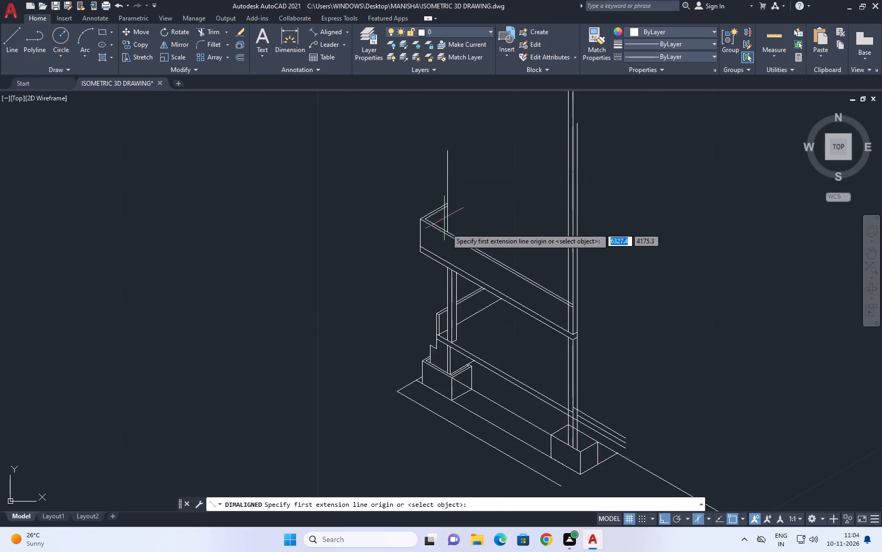
scroll(446, 232, down, 1)
scroll(531, 349, up, 3)
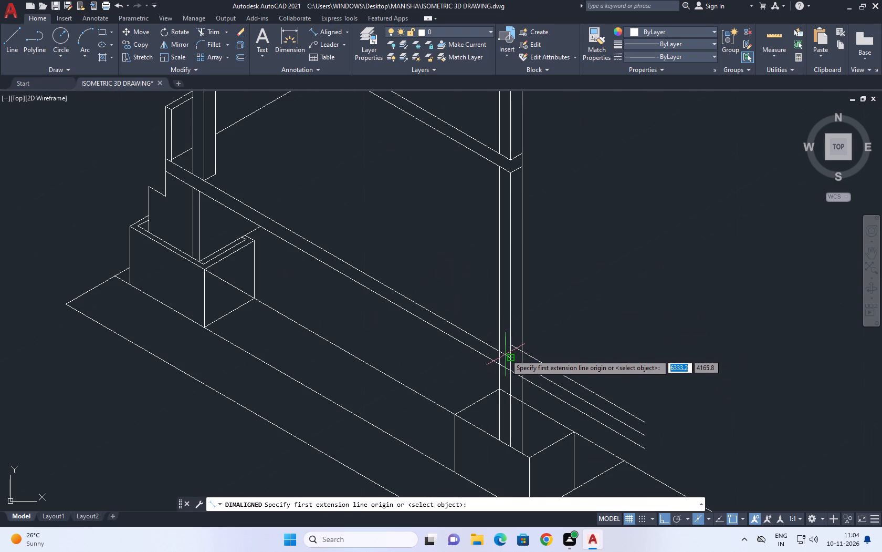
middle_drag(151, 148, 333, 349)
click(348, 359)
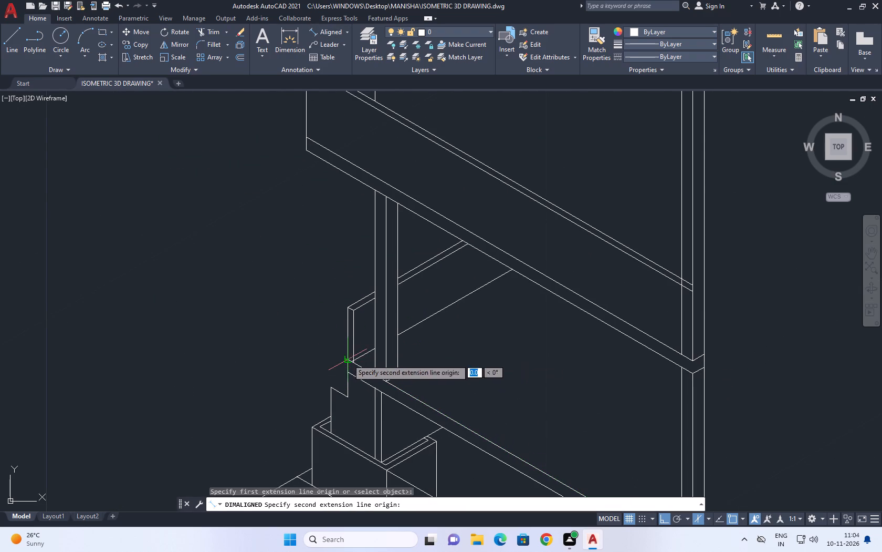
scroll(355, 282, down, 2)
scroll(351, 229, up, 2)
click(352, 254)
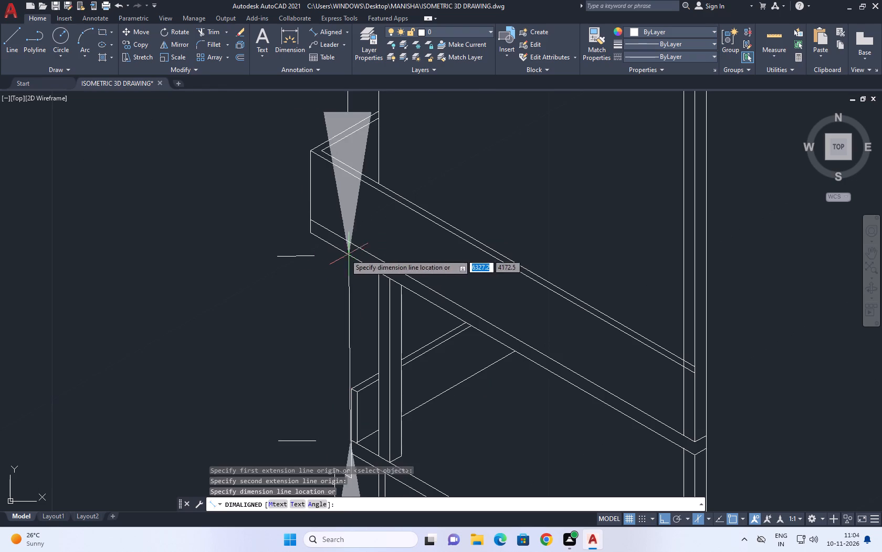
scroll(308, 262, down, 4)
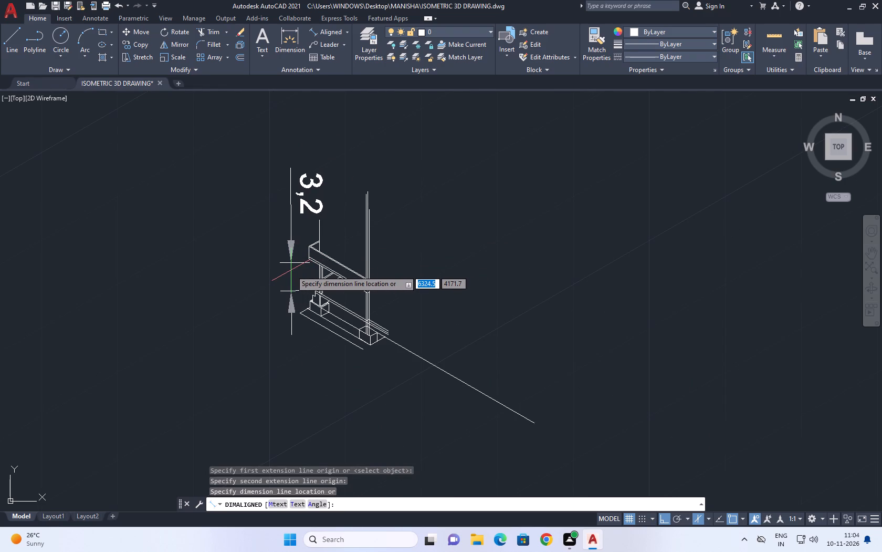
right_click(291, 270)
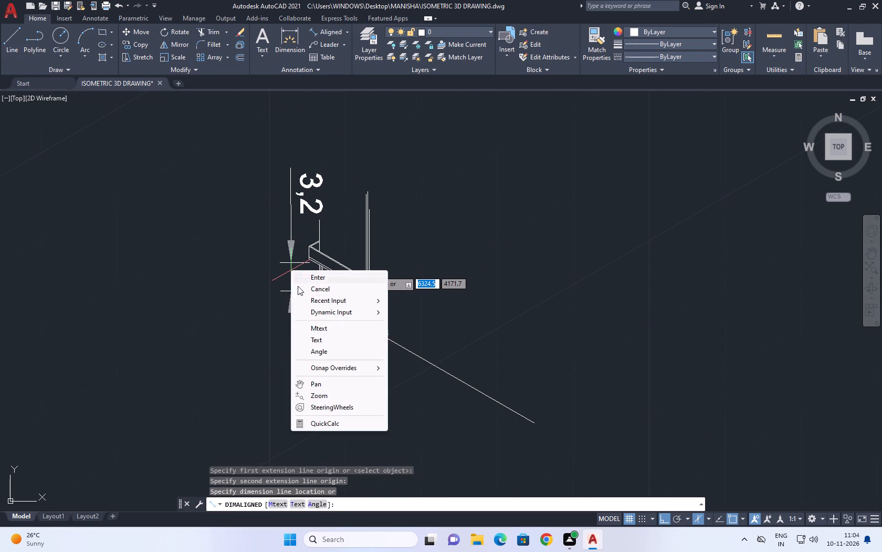
click(322, 289)
Copy the upper box's inner lower sloping line 2.80 straight up.
scroll(315, 290, up, 4)
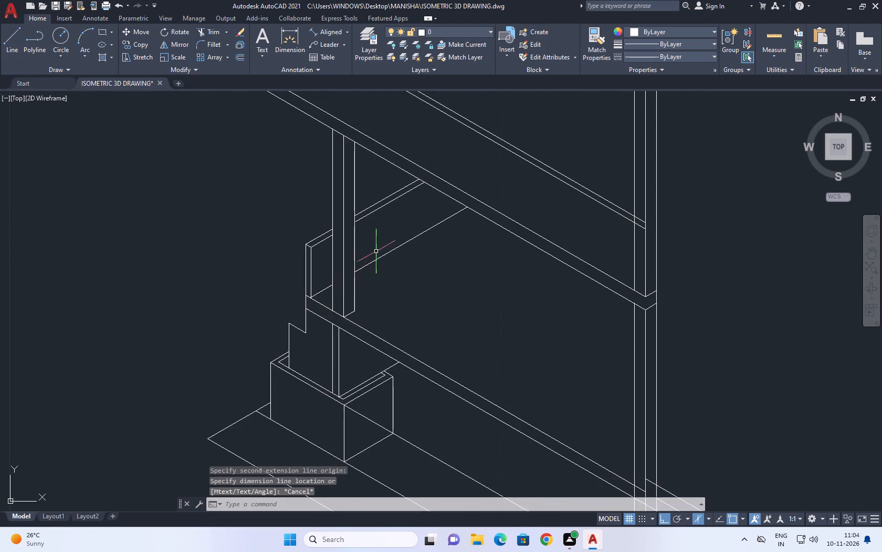
middle_drag(376, 251, 388, 375)
scroll(388, 380, down, 2)
scroll(362, 321, up, 2)
click(361, 320)
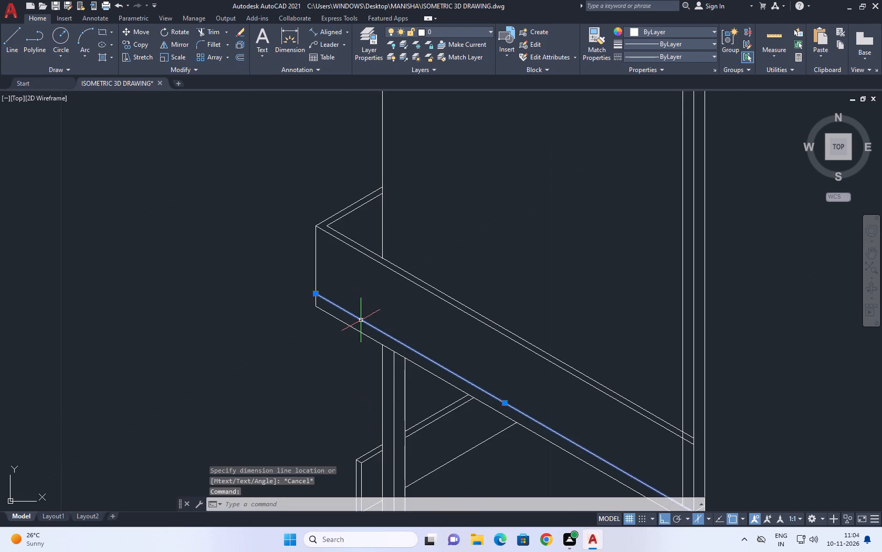
middle_drag(346, 200, 353, 259)
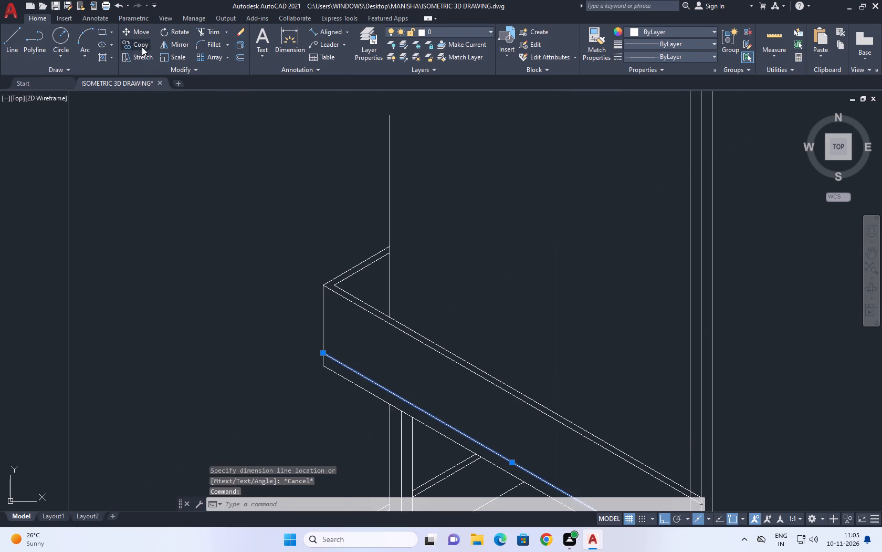
click(142, 47)
drag(373, 364, 380, 360)
middle_drag(388, 172, 389, 296)
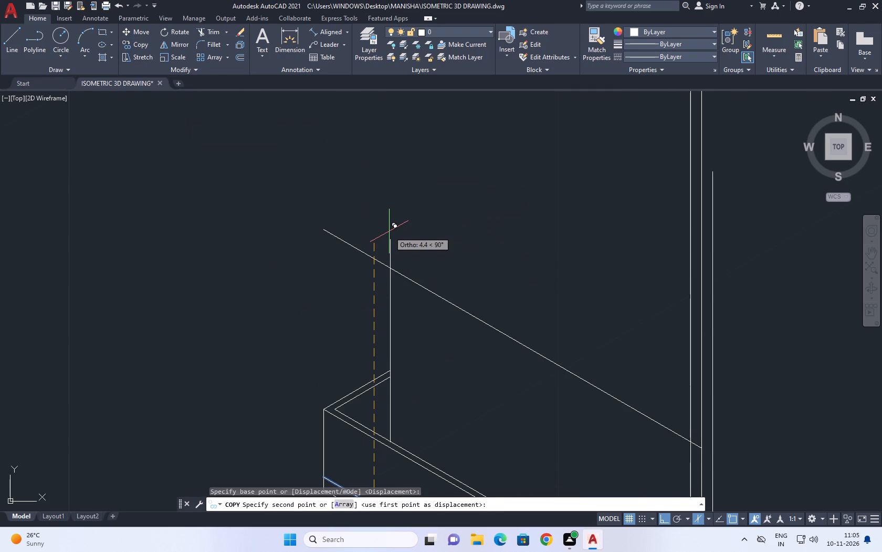
text(2.80+)
key(BackSpace)
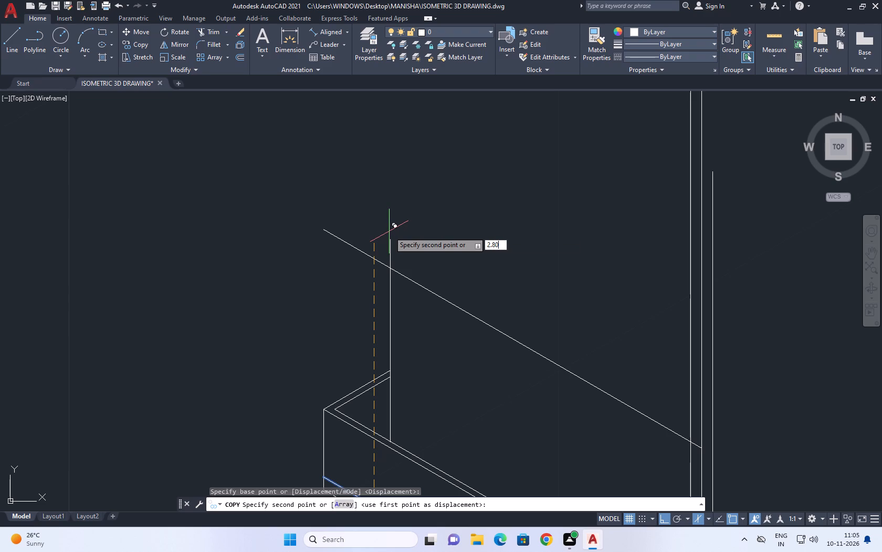
key(Return)
right_drag(442, 168, 437, 165)
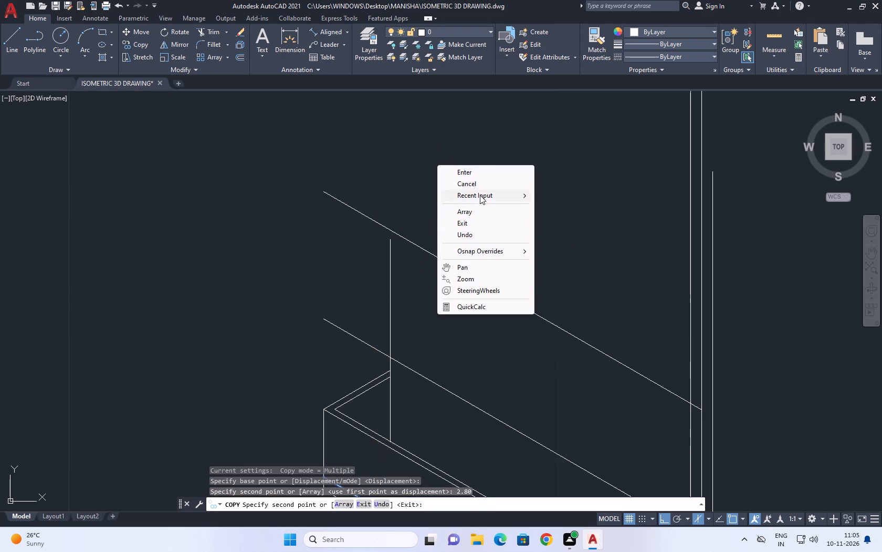
click(486, 181)
middle_drag(386, 358, 411, 262)
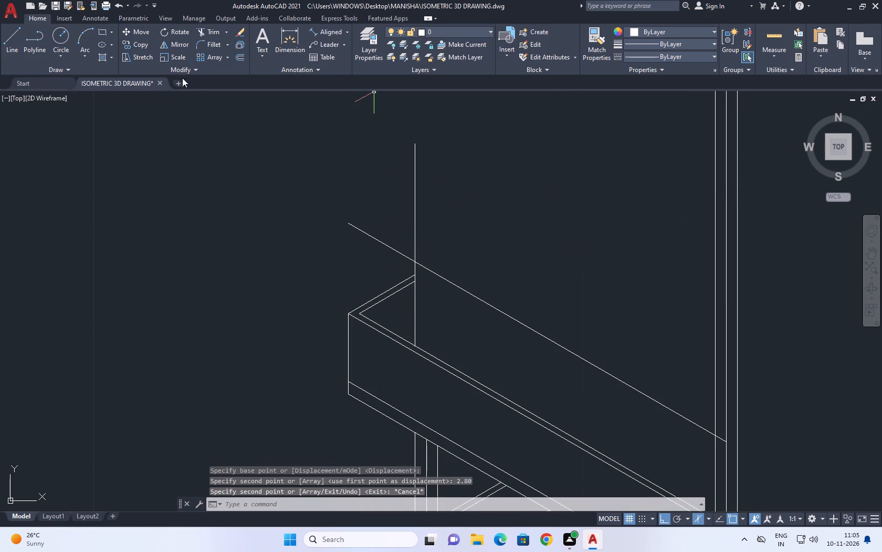
Trim the rear vertical above the copied sloping line and the sloping line's end beyond that vertical.
click(215, 31)
click(435, 199)
drag(333, 249, 328, 254)
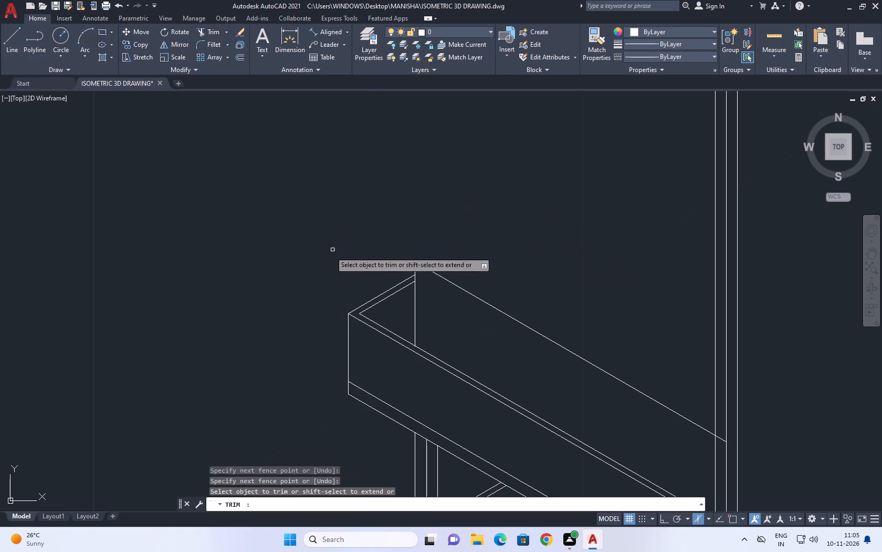
drag(328, 254, 327, 255)
right_drag(502, 175, 506, 165)
click(533, 180)
Move the upper box's top rim lines and outer corner vertical straight down about 0.2.
middle_drag(379, 335, 488, 247)
scroll(462, 217, up, 1)
click(508, 195)
click(448, 264)
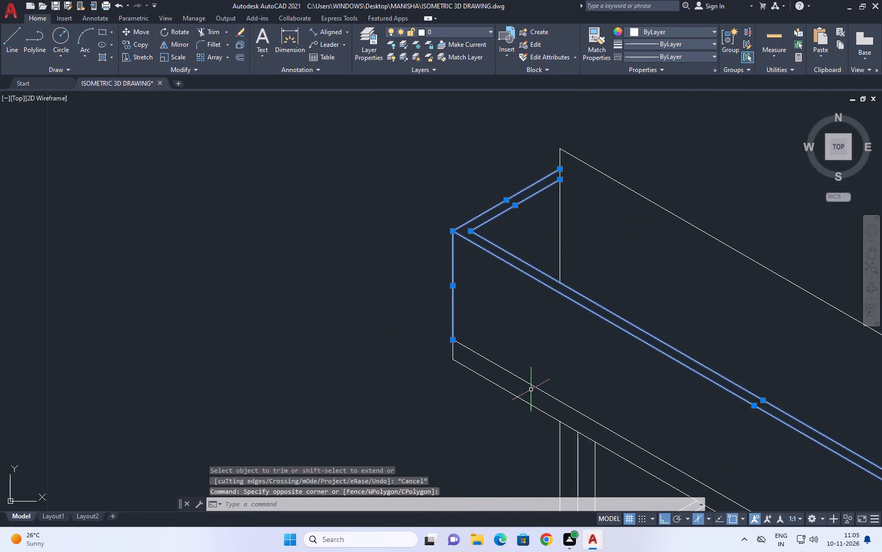
scroll(360, 157, down, 2)
click(144, 29)
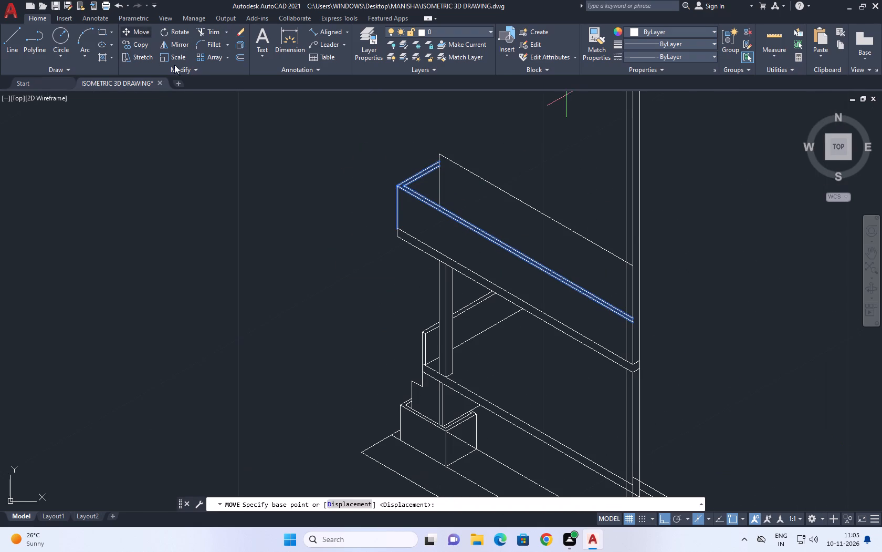
scroll(422, 205, up, 2)
click(422, 222)
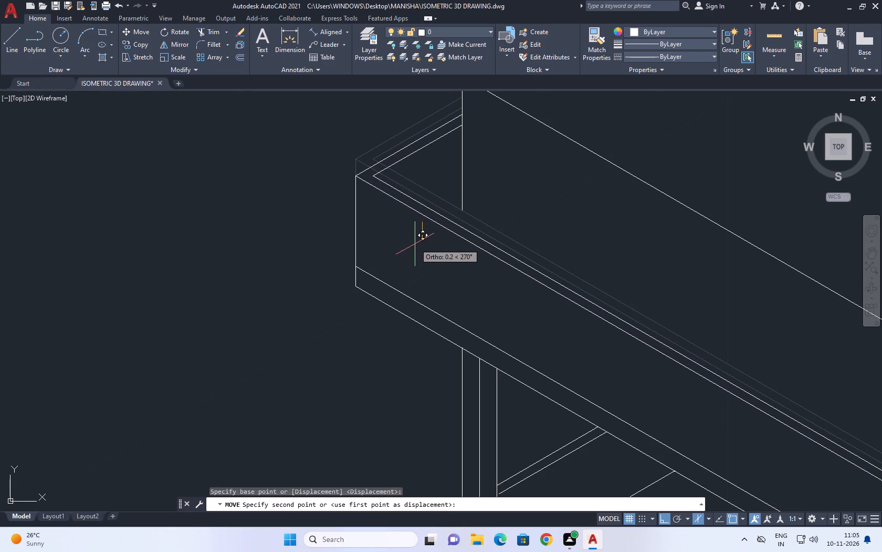
click(415, 241)
Stretch the rear vertical's lower end down past the upper box's two top sloping lines.
middle_drag(460, 172, 459, 233)
scroll(459, 240, up, 1)
click(471, 255)
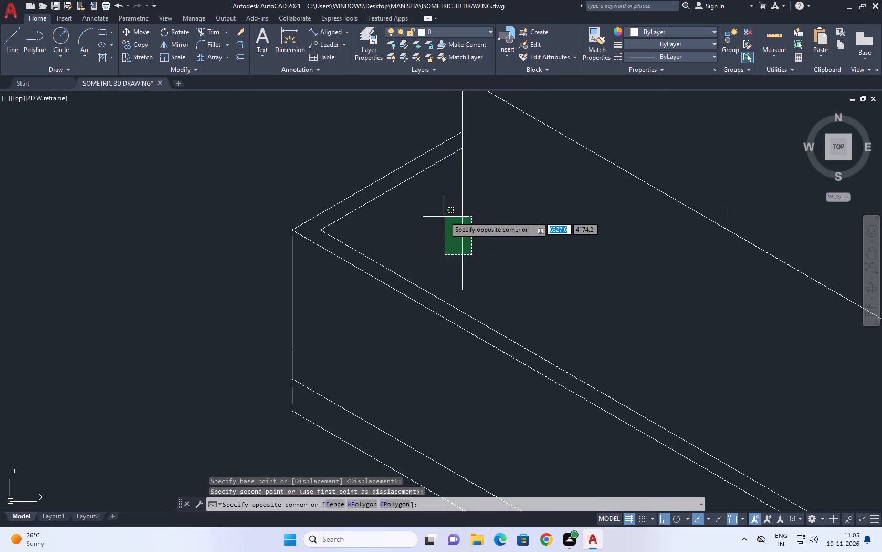
click(443, 214)
click(460, 291)
click(457, 375)
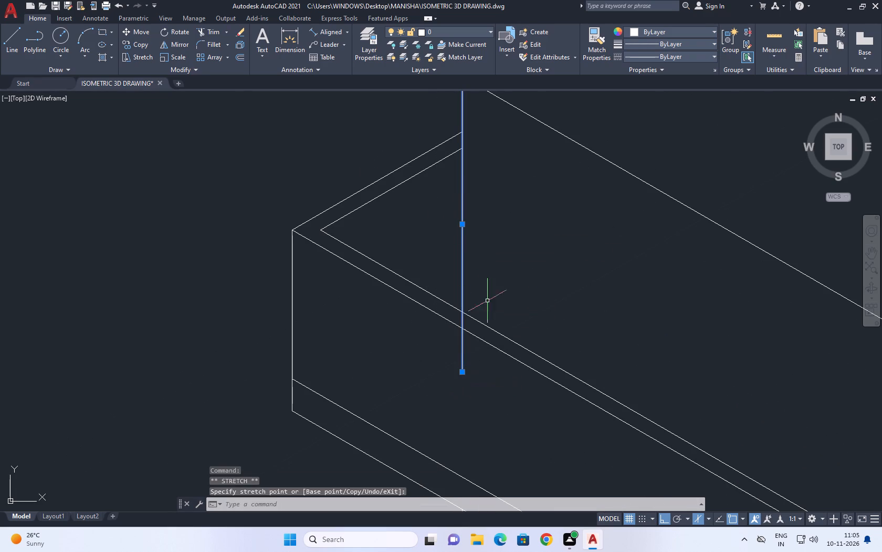
Trim the rear vertical's lower end back to the upper box's inner top sloping line.
right_drag(490, 269, 489, 264)
click(538, 444)
click(215, 33)
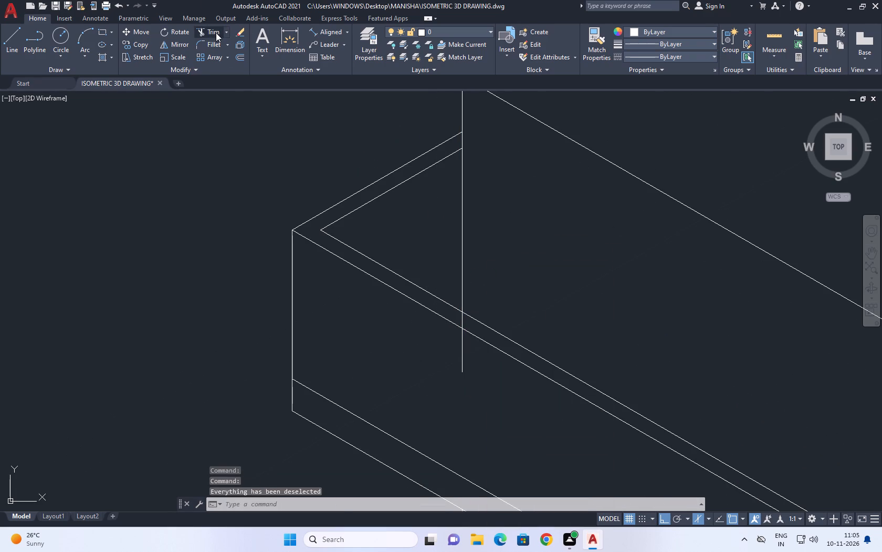
click(456, 367)
click(471, 359)
click(457, 319)
click(466, 321)
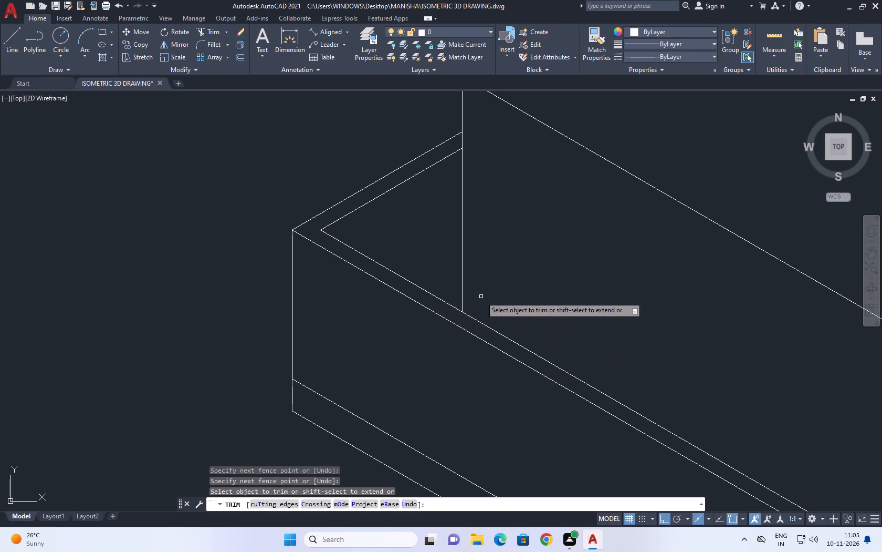
right_click(481, 296)
click(509, 311)
Erase the short vertical segment at the upper box's lower outer corner.
click(239, 310)
click(356, 446)
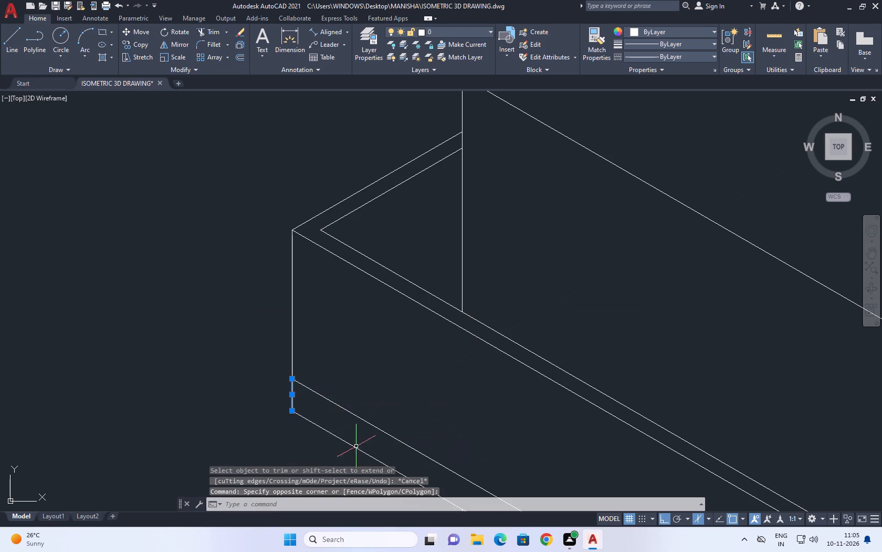
right_click(330, 295)
click(367, 100)
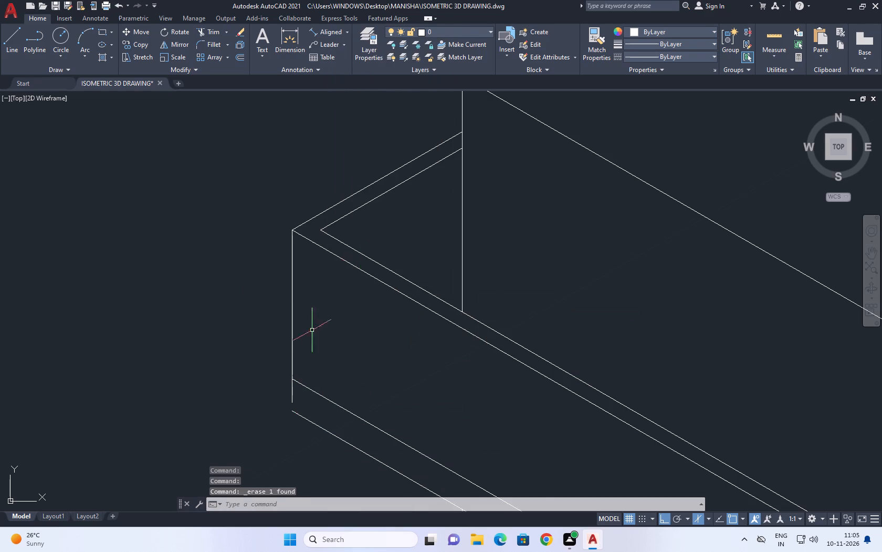
Fillet the upper box's bottom sloping line with the outer corner vertical to close the lower corner.
middle_drag(296, 389, 327, 166)
scroll(294, 370, down, 1)
click(220, 43)
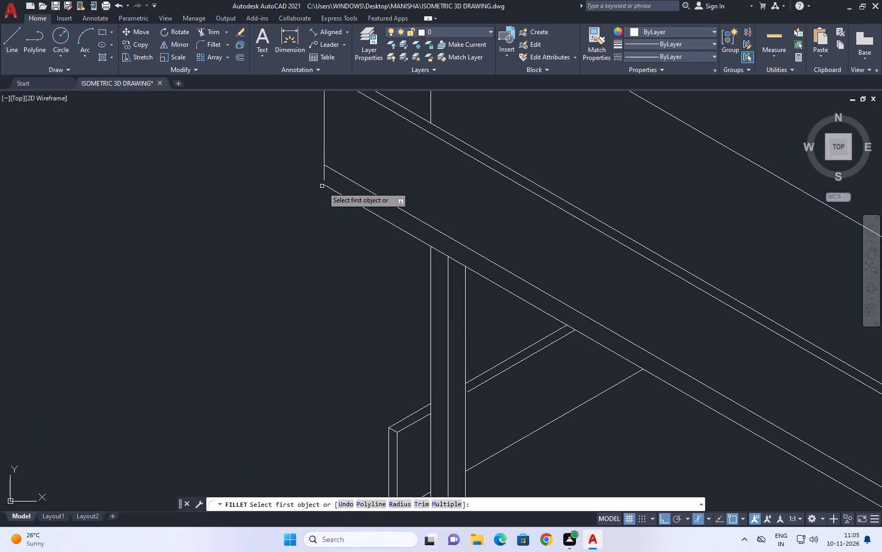
click(332, 190)
click(322, 172)
click(324, 178)
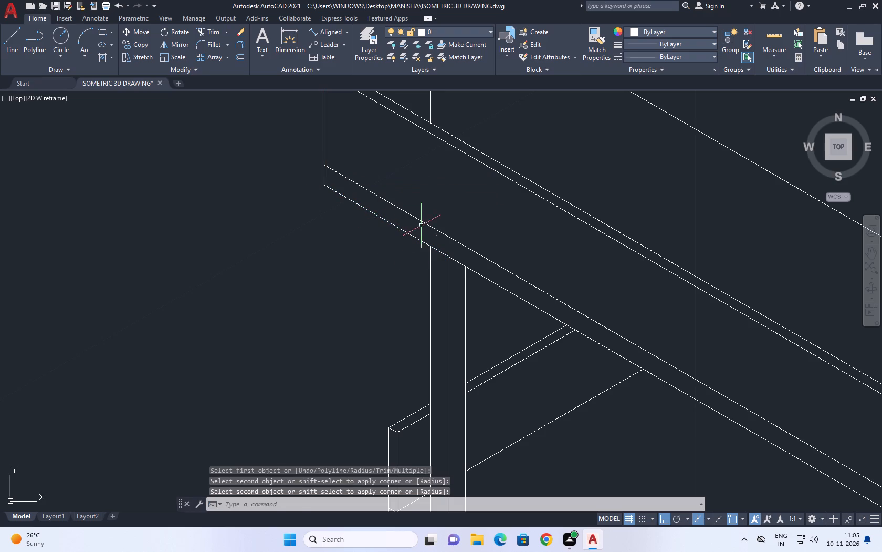
click(409, 202)
click(534, 328)
Copy the sloping line at the top of the rear vertical 0.226 straight up.
scroll(458, 253, down, 3)
middle_drag(485, 219, 481, 271)
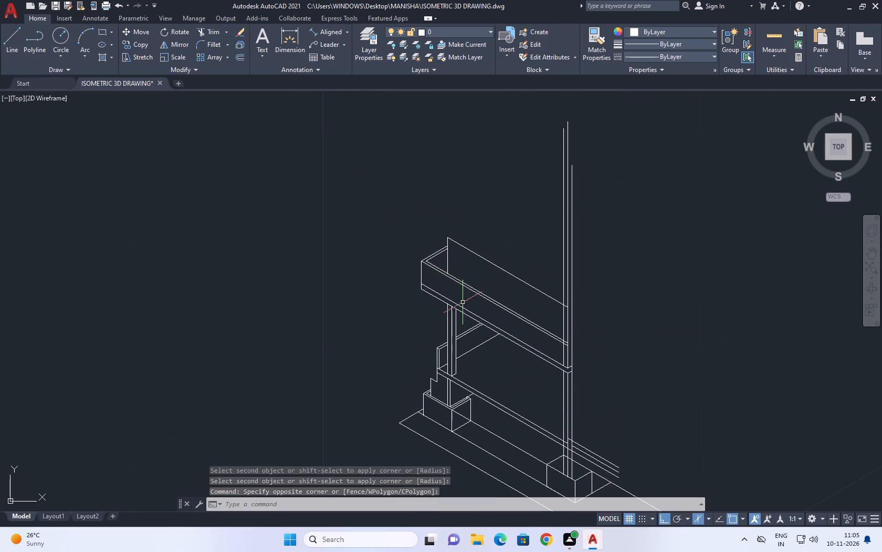
scroll(439, 291, down, 1)
scroll(450, 325, up, 2)
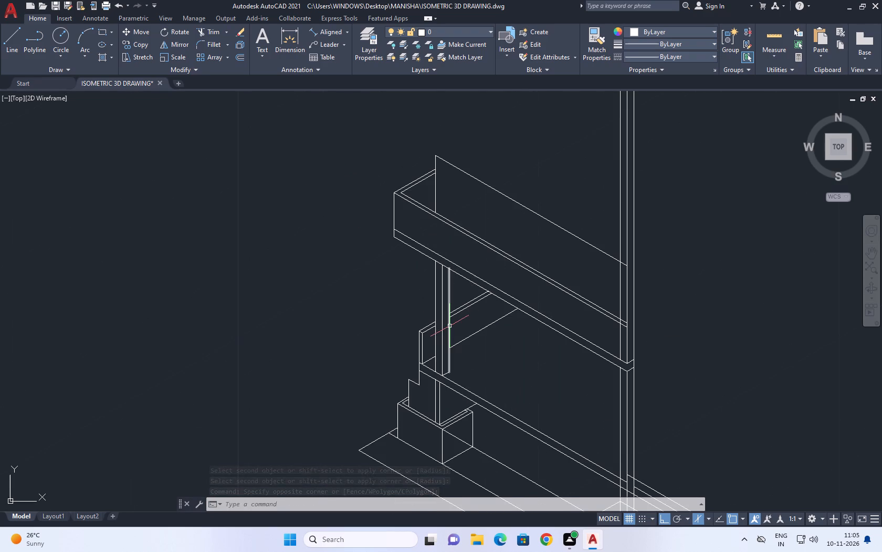
middle_drag(495, 186, 491, 259)
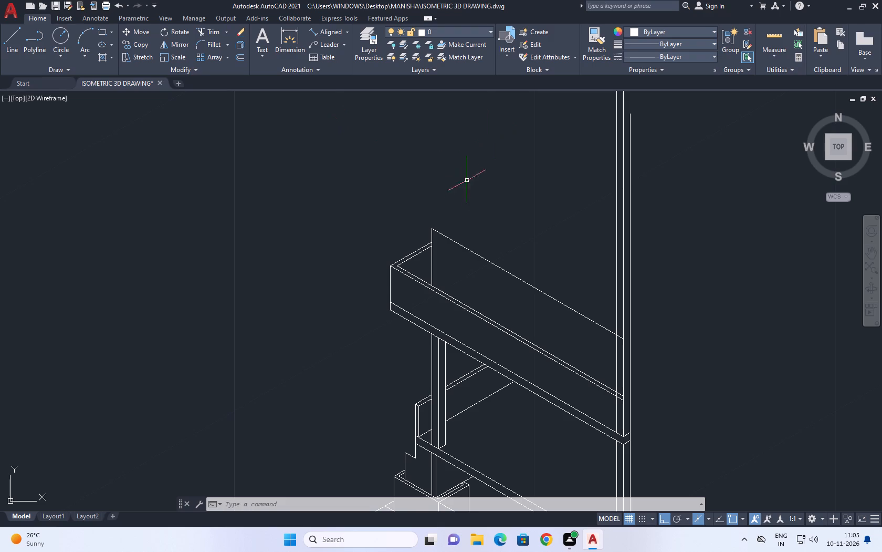
scroll(485, 268, up, 1)
drag(523, 251, 519, 256)
click(503, 270)
middle_drag(458, 216, 462, 266)
scroll(462, 268, up, 1)
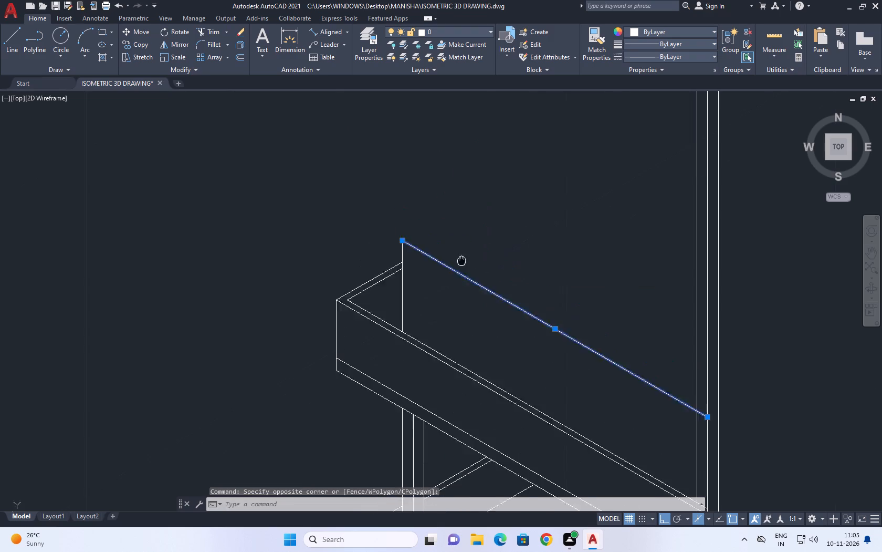
middle_drag(462, 266, 462, 268)
click(141, 43)
click(366, 248)
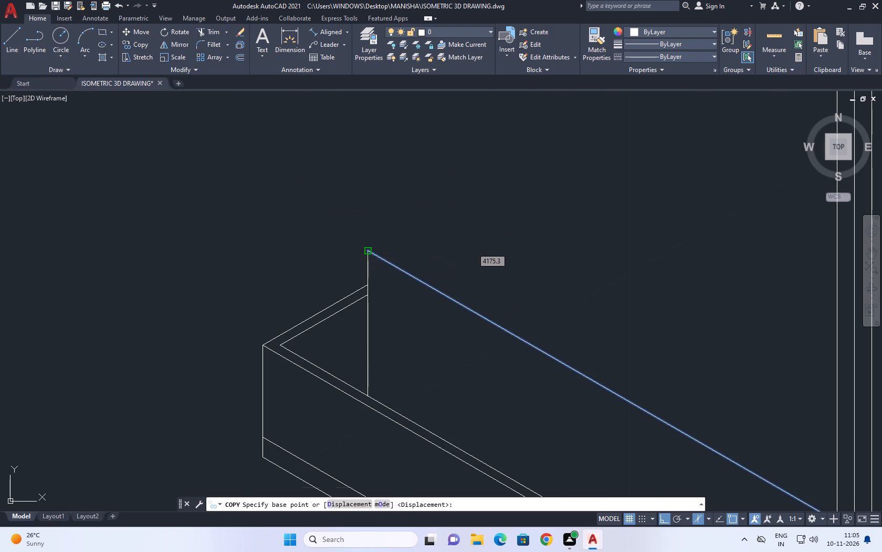
text(02)
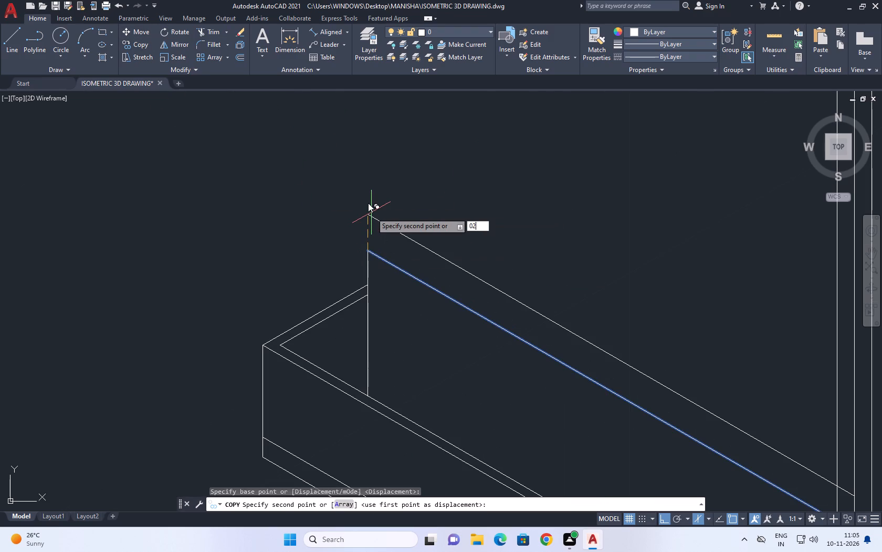
key(BackSpace)
key(period)
text(226)
key(Return)
right_click(359, 170)
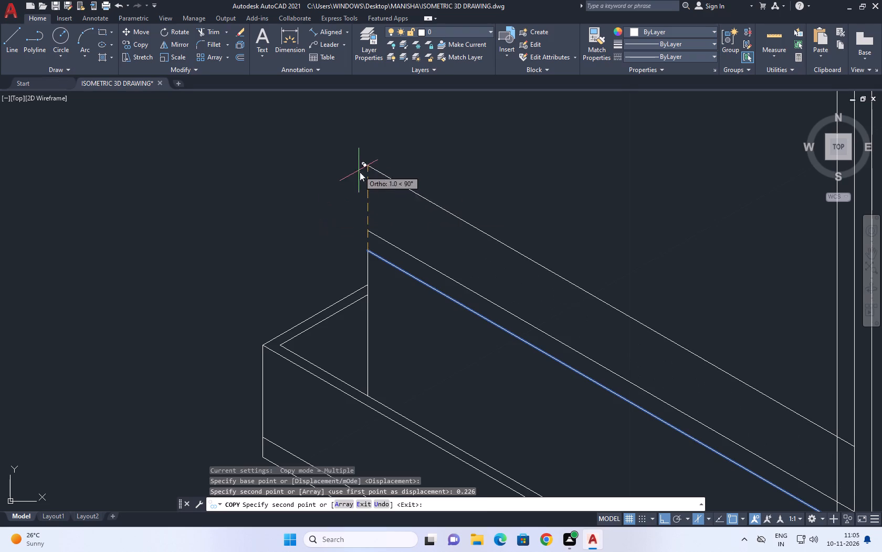
click(406, 191)
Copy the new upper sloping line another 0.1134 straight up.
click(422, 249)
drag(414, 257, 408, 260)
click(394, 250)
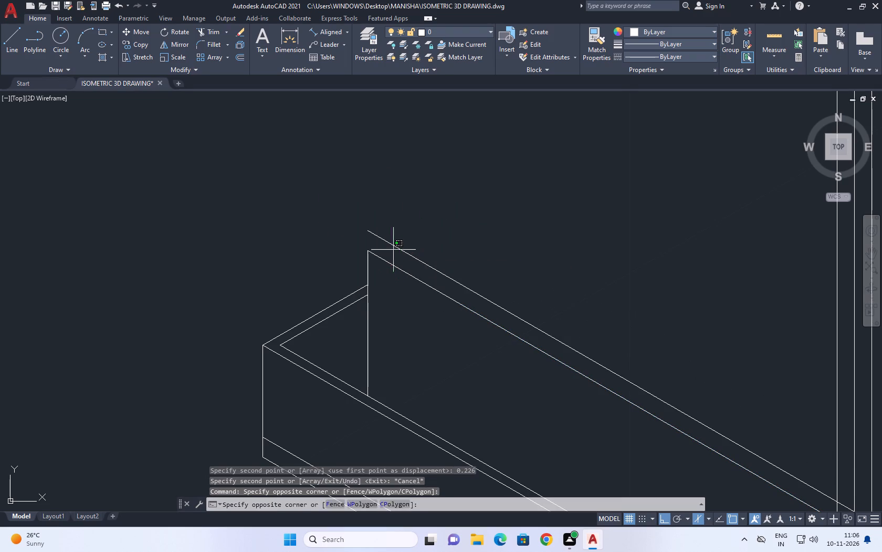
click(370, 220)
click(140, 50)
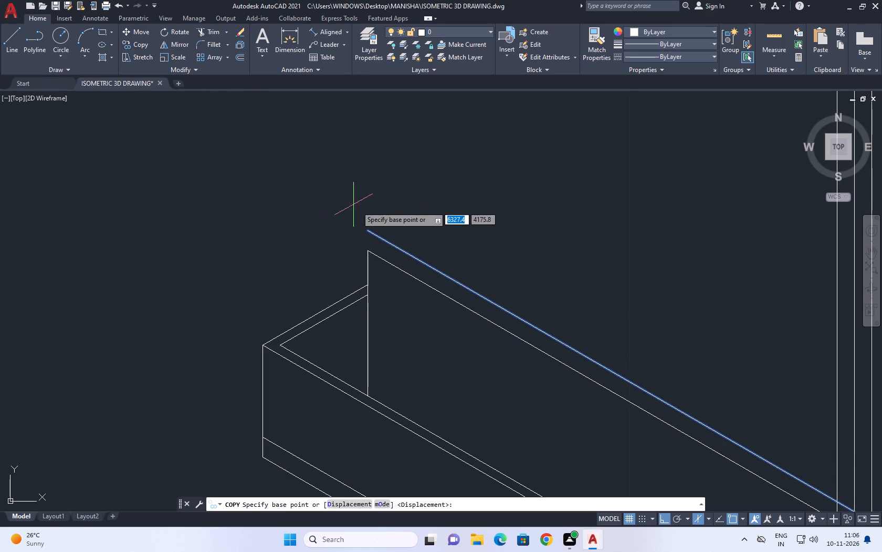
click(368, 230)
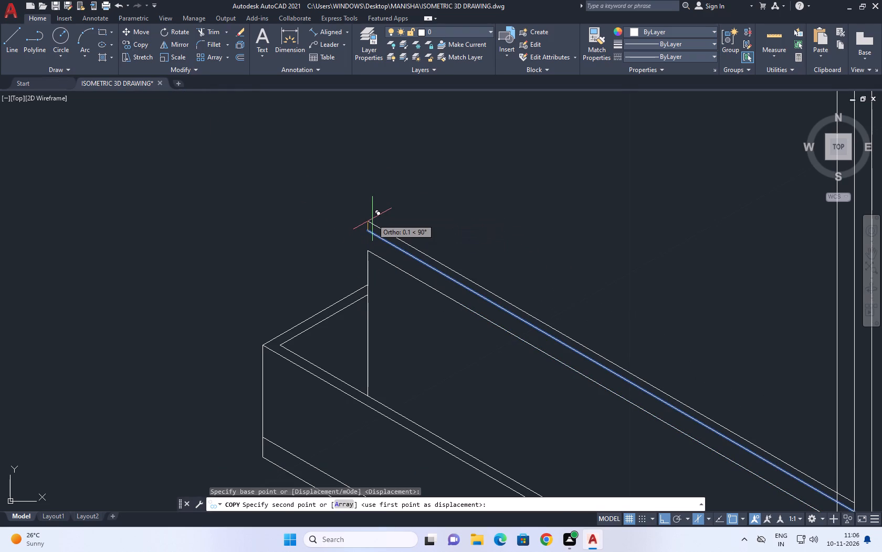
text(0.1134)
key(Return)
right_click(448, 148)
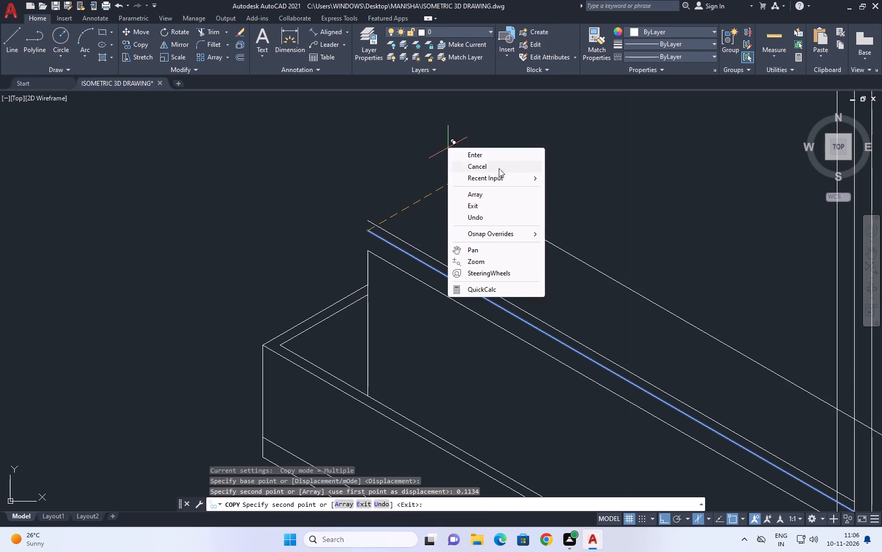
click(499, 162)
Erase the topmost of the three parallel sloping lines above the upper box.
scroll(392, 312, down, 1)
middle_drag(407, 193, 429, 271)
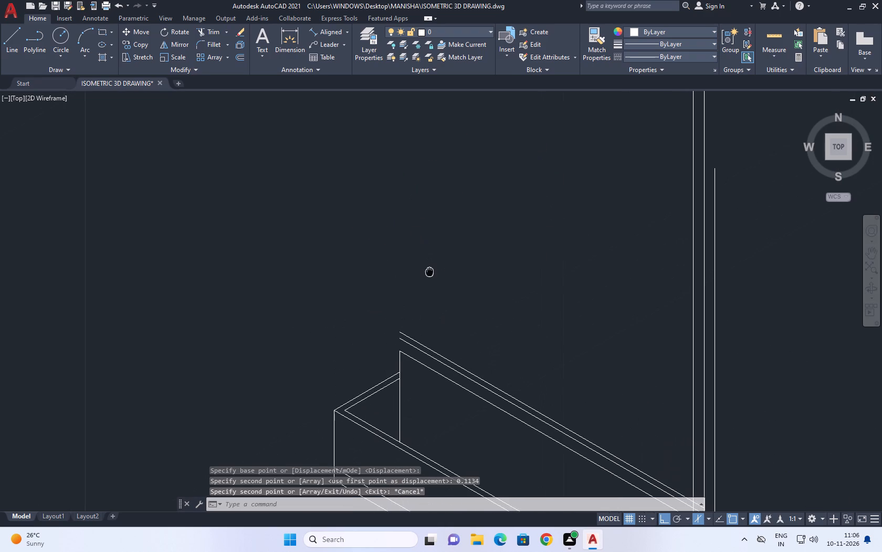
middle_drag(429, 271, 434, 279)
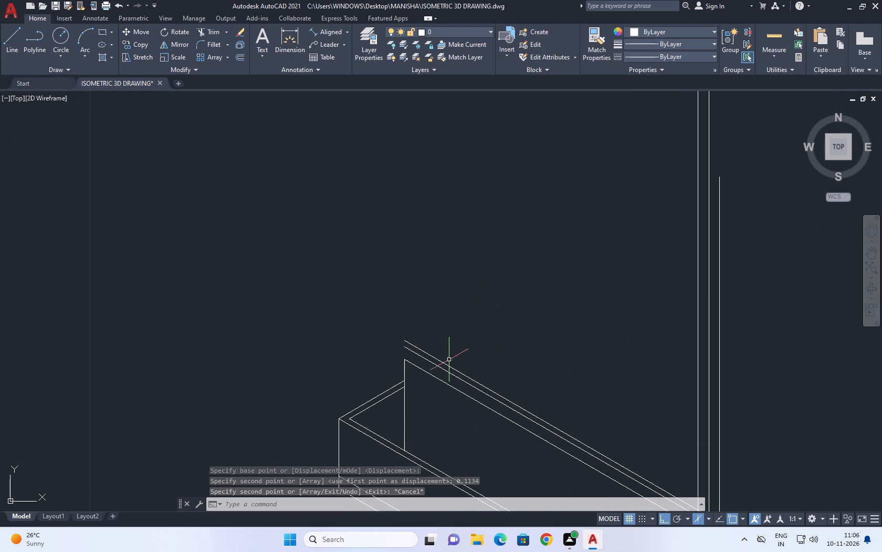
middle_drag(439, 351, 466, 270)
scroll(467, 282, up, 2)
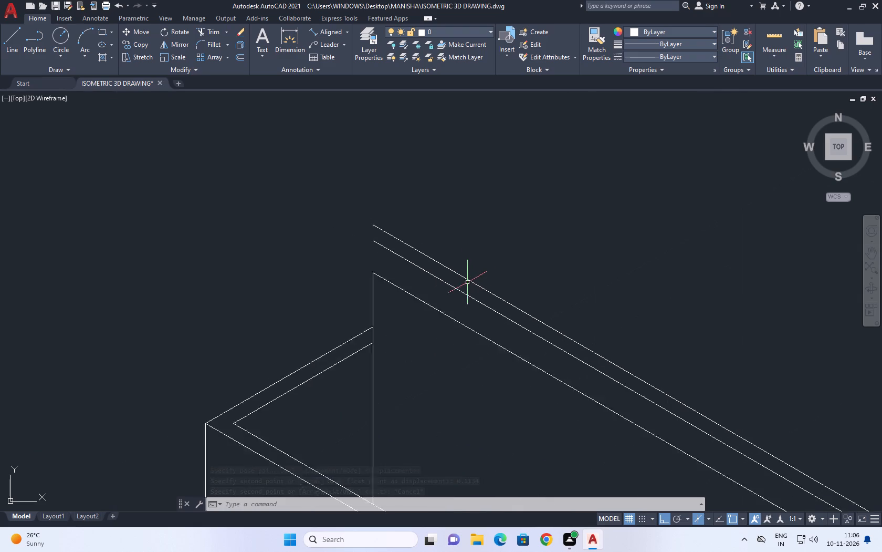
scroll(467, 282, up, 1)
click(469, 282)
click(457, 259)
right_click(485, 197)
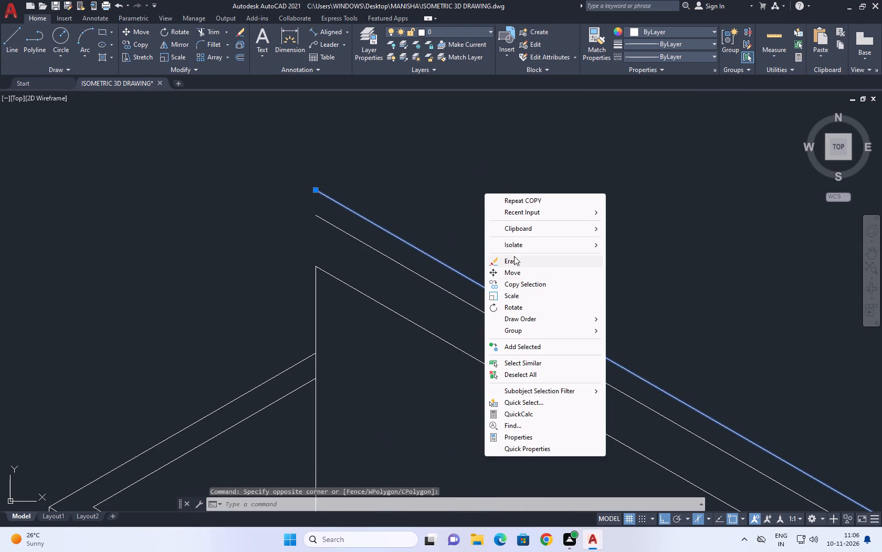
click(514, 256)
Draw a short vertical line joining the upper ends of the two sloping lines above the box.
scroll(427, 273, down, 1)
middle_drag(425, 209, 395, 291)
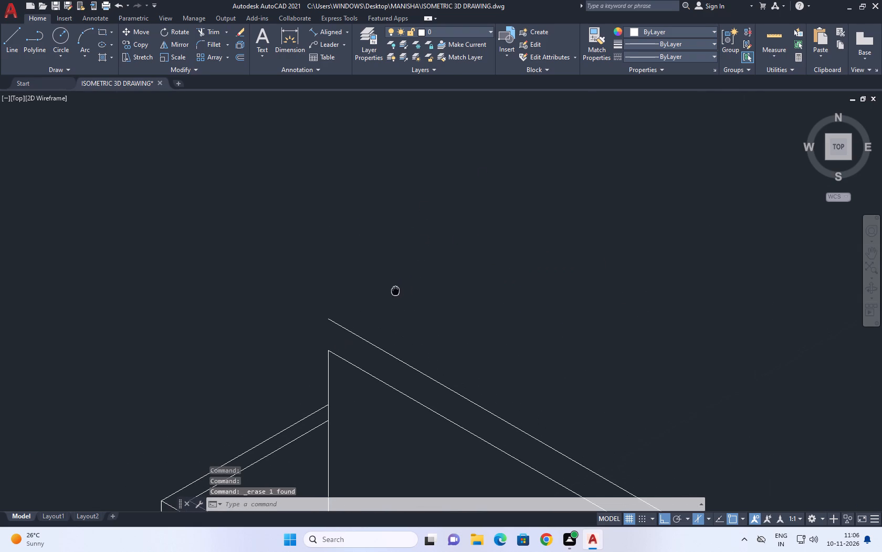
middle_drag(395, 291, 394, 291)
click(13, 44)
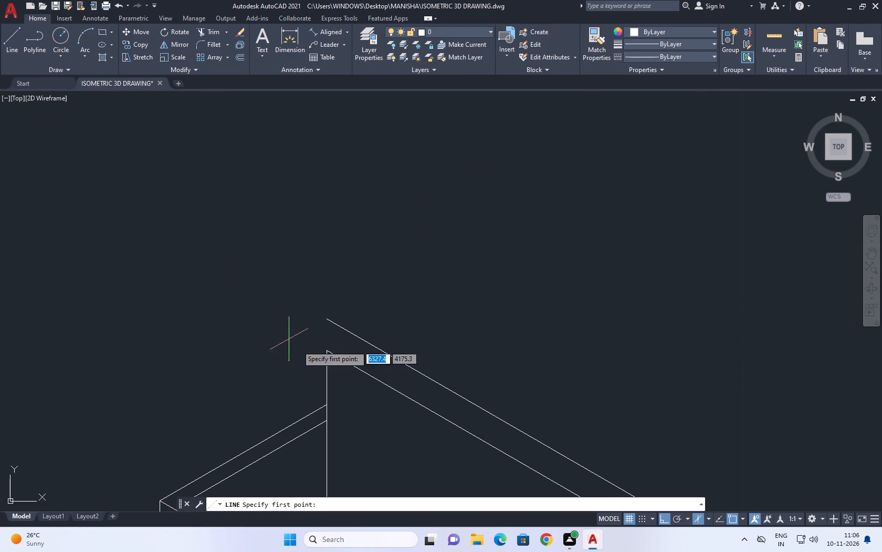
click(330, 353)
click(327, 320)
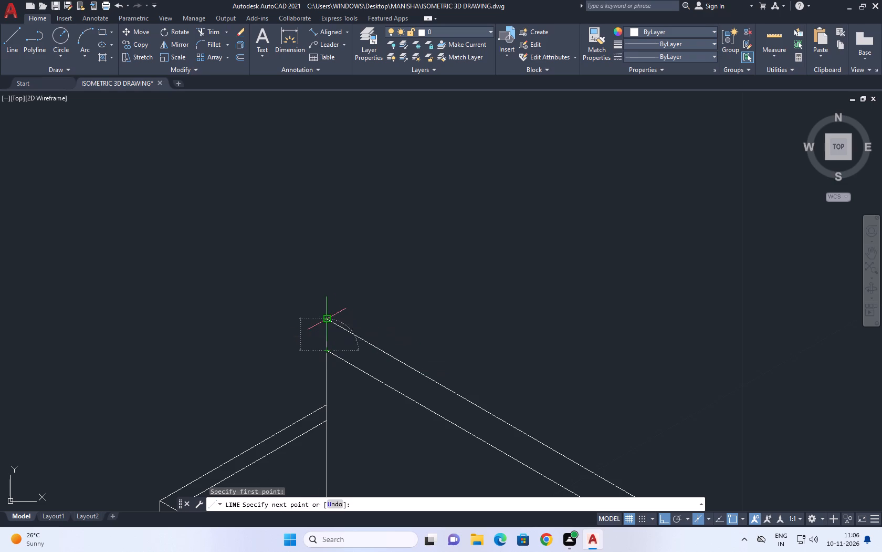
right_click(348, 250)
click(386, 265)
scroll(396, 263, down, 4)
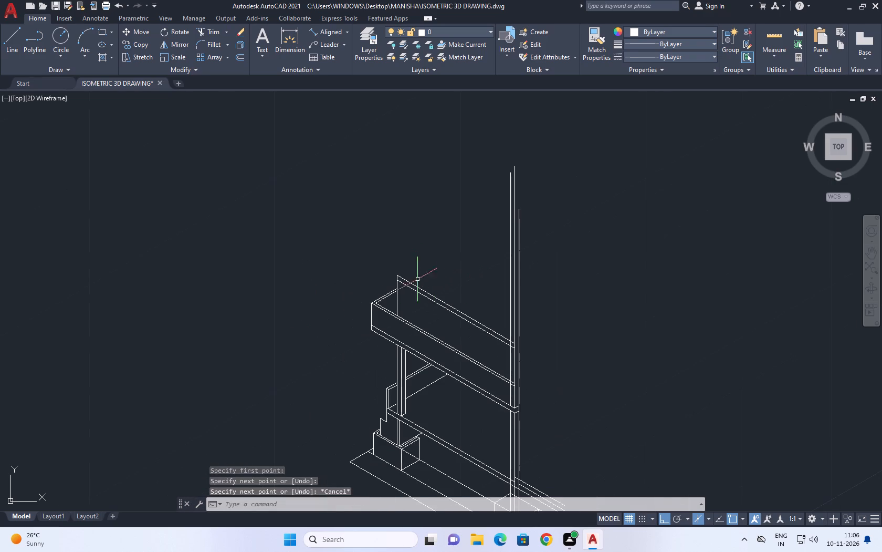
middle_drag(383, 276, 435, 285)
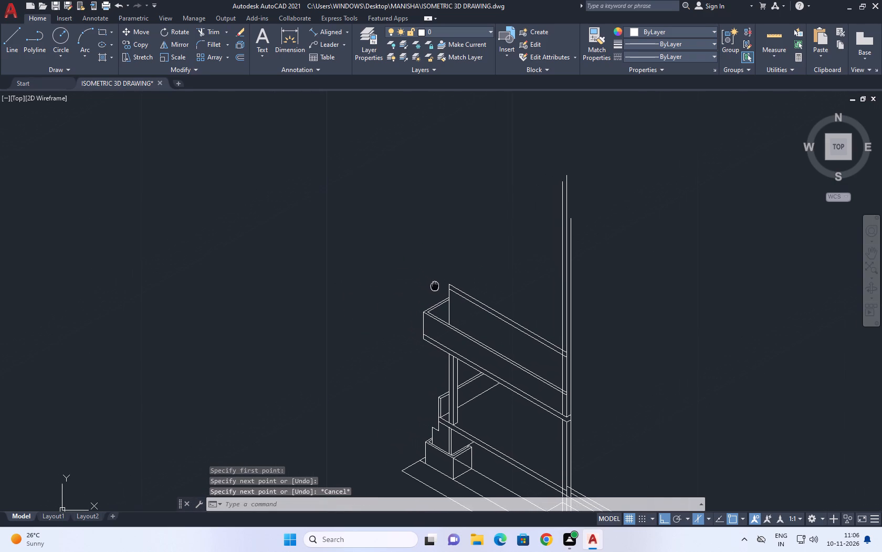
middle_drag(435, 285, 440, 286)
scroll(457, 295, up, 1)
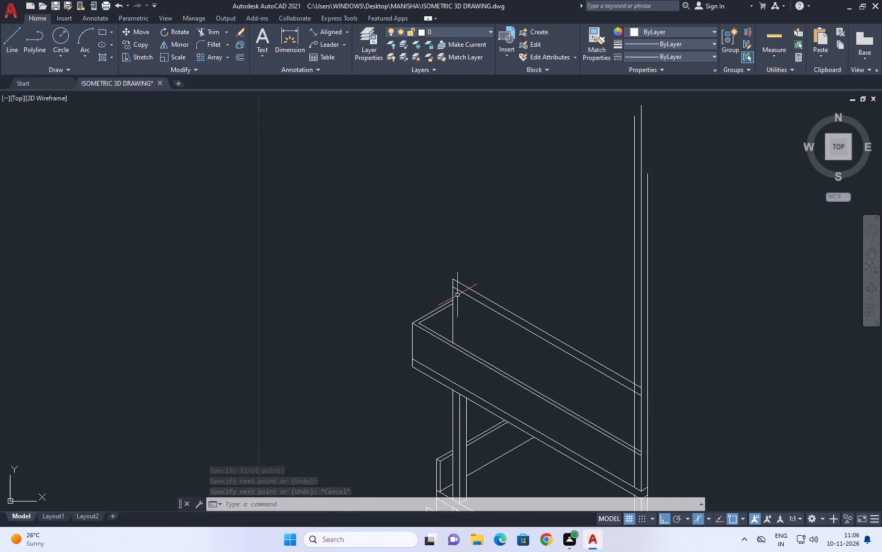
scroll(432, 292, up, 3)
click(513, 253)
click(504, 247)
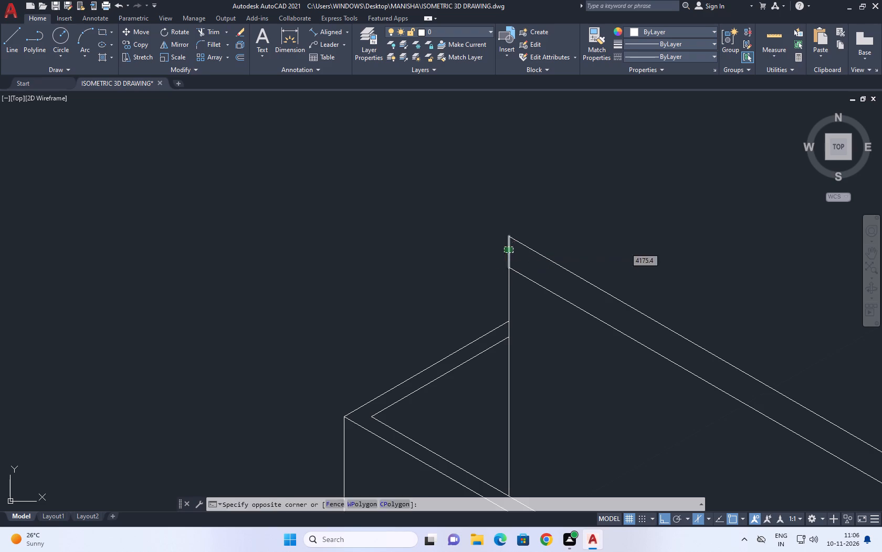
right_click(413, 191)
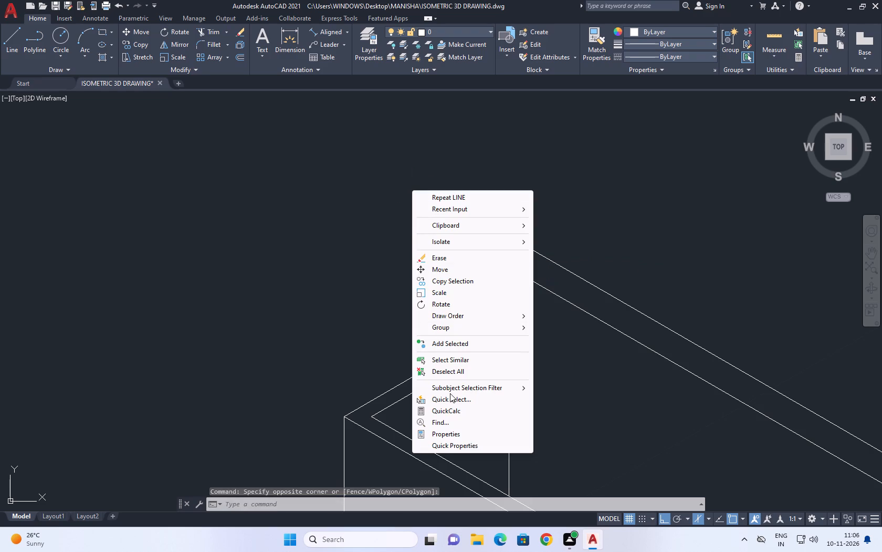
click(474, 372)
Draw a vertical line straight up from the upper box's outer top corner, rising past the height of the rear panel.
click(20, 53)
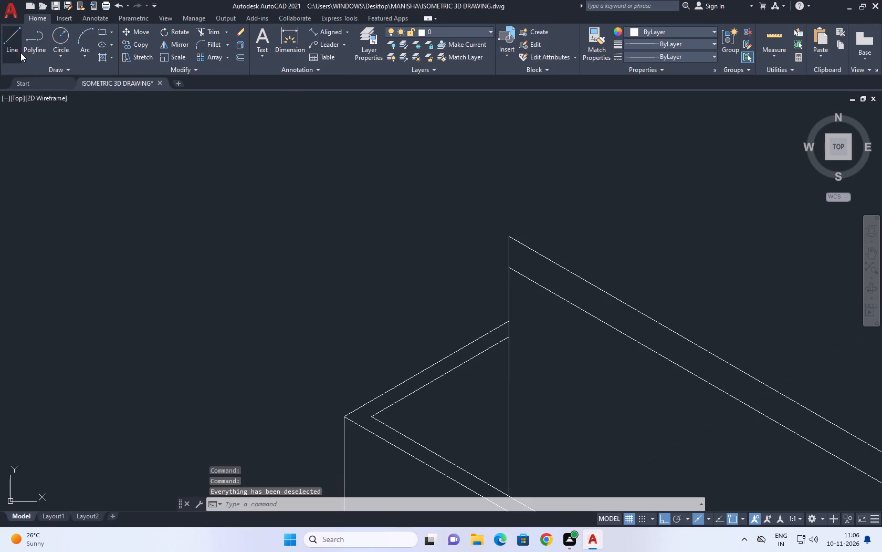
click(344, 412)
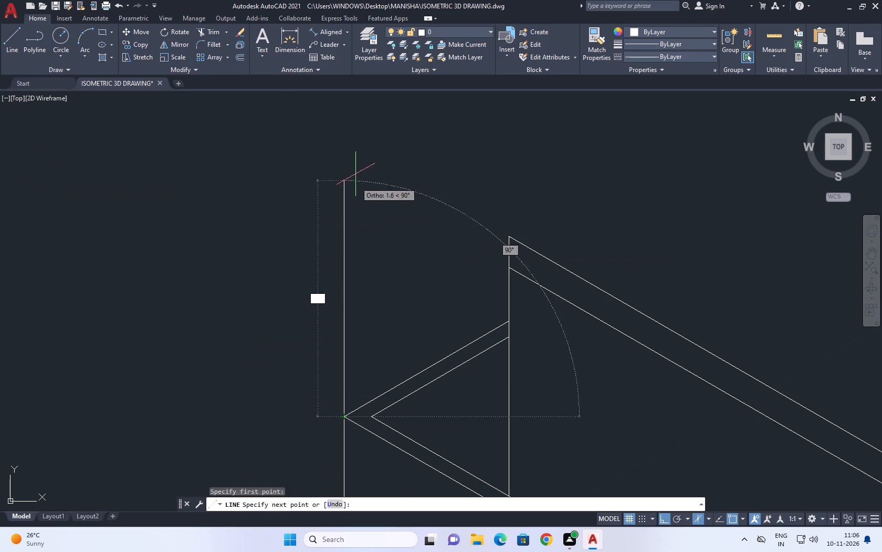
middle_drag(358, 150, 378, 277)
click(367, 210)
right_click(459, 202)
click(495, 220)
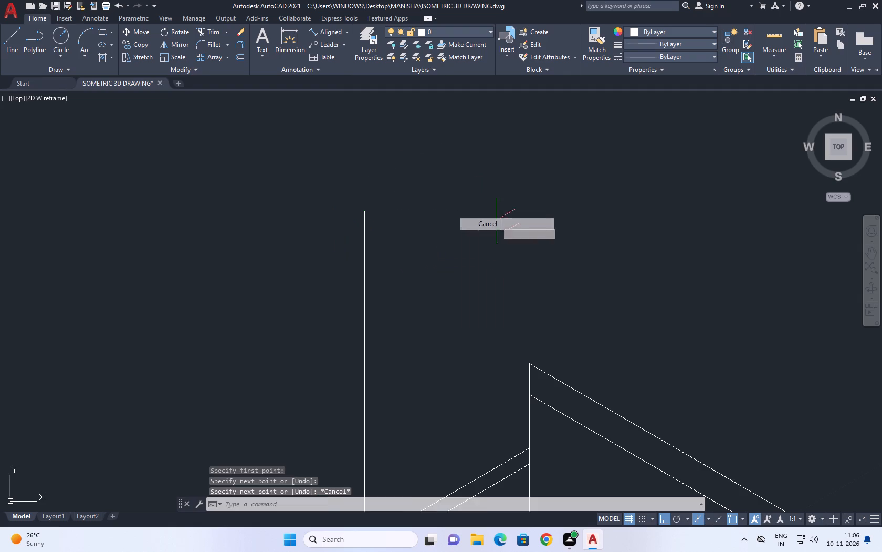
Extend the rear panel's two sloping lines to the new vertical at the box's outer corner.
middle_drag(615, 364, 572, 323)
text(EX)
key(space)
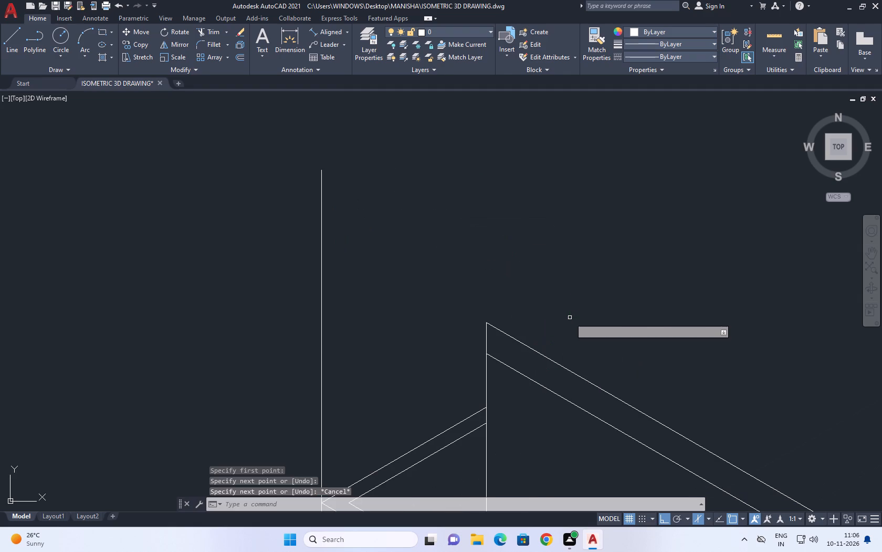
click(540, 349)
click(522, 416)
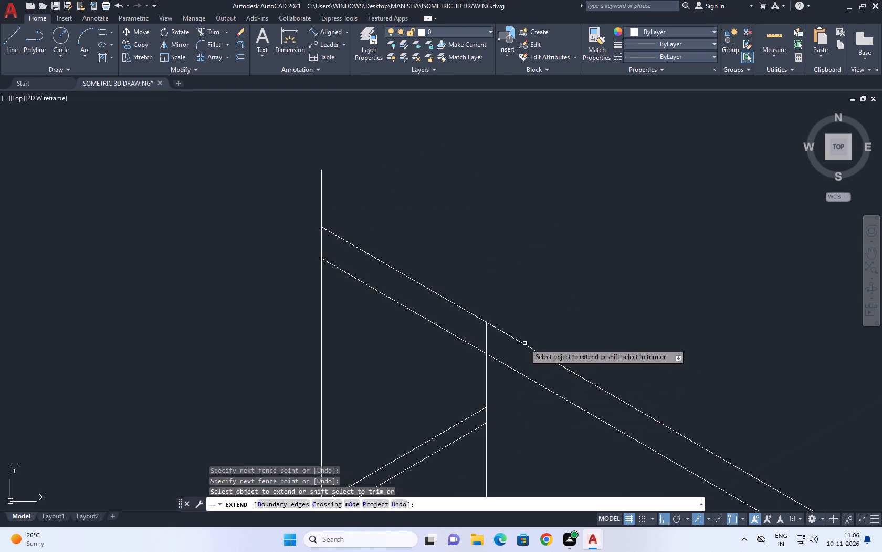
right_drag(556, 310, 556, 296)
click(595, 313)
Move the short vertical line at the rear panel's old end to the outer ends of its extended sloping lines.
click(502, 341)
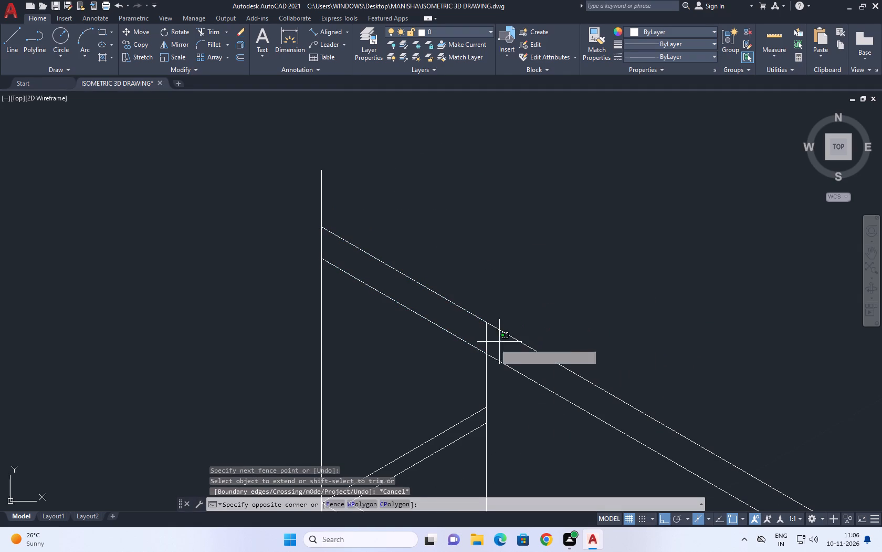
click(484, 343)
click(141, 28)
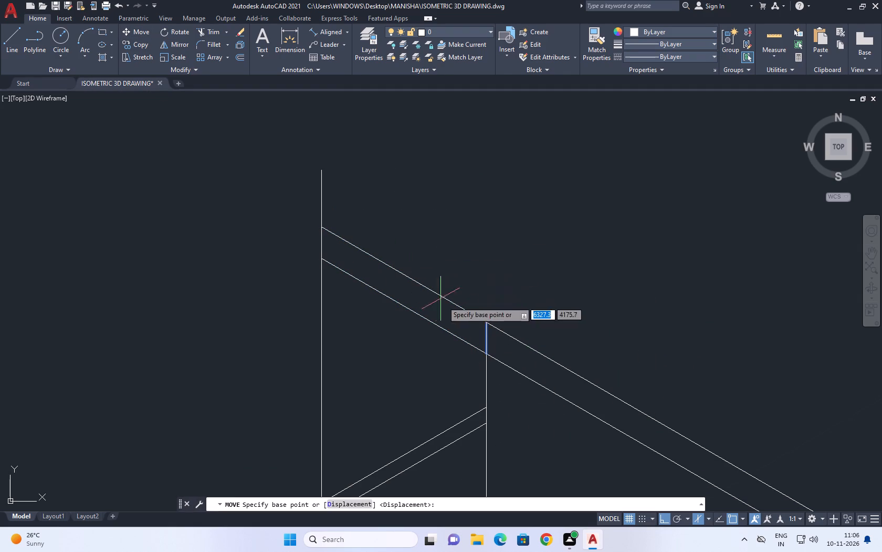
click(487, 325)
click(321, 224)
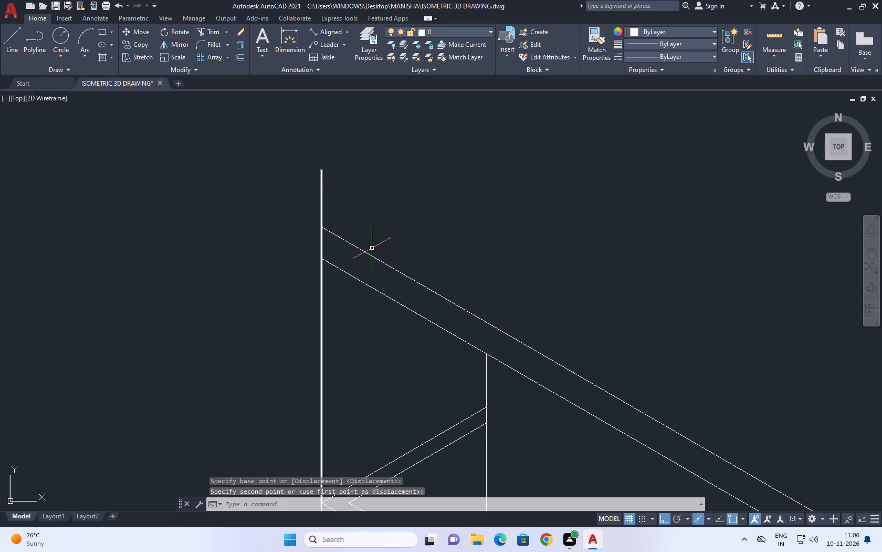
Erase the tall vertical construction line rising from the upper box's outer corner.
click(329, 203)
drag(305, 189, 304, 184)
right_click(374, 191)
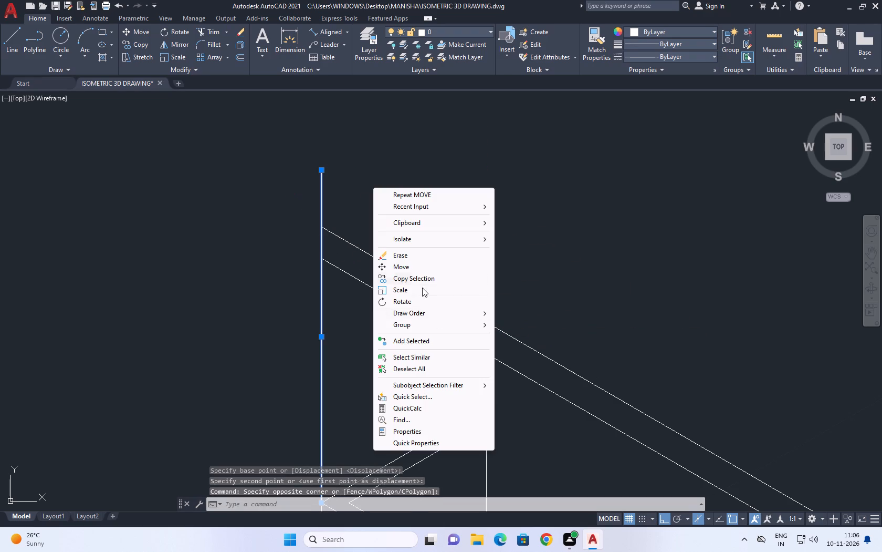
click(418, 253)
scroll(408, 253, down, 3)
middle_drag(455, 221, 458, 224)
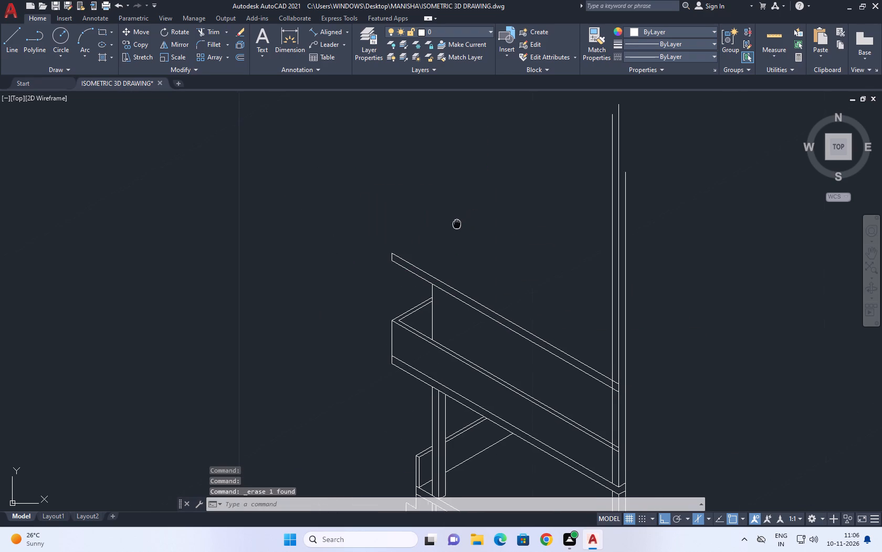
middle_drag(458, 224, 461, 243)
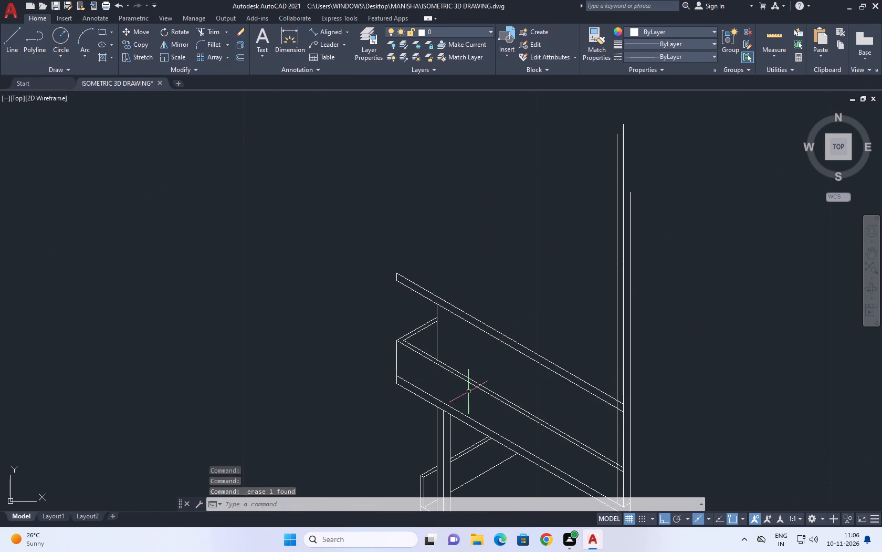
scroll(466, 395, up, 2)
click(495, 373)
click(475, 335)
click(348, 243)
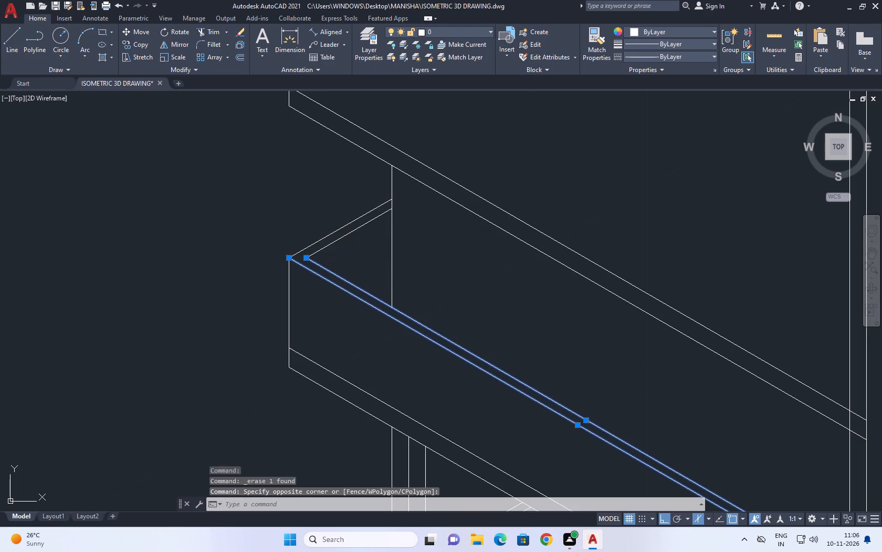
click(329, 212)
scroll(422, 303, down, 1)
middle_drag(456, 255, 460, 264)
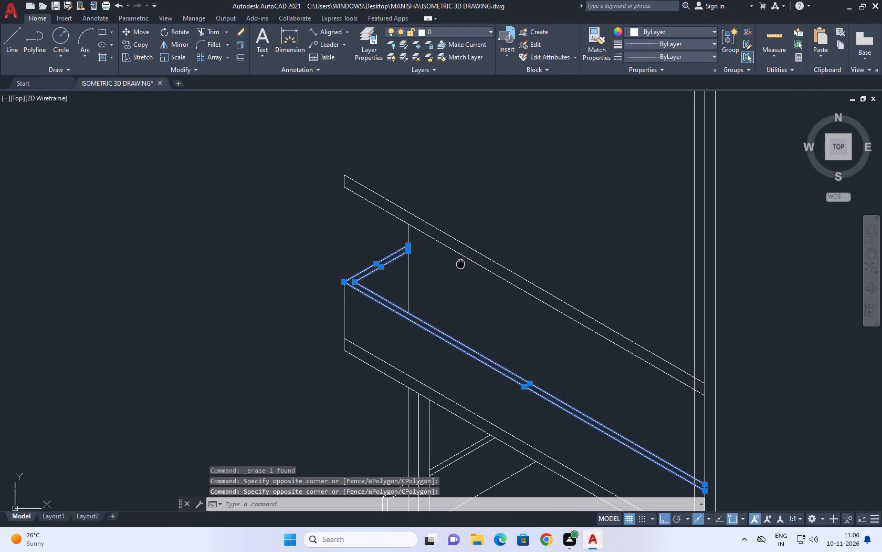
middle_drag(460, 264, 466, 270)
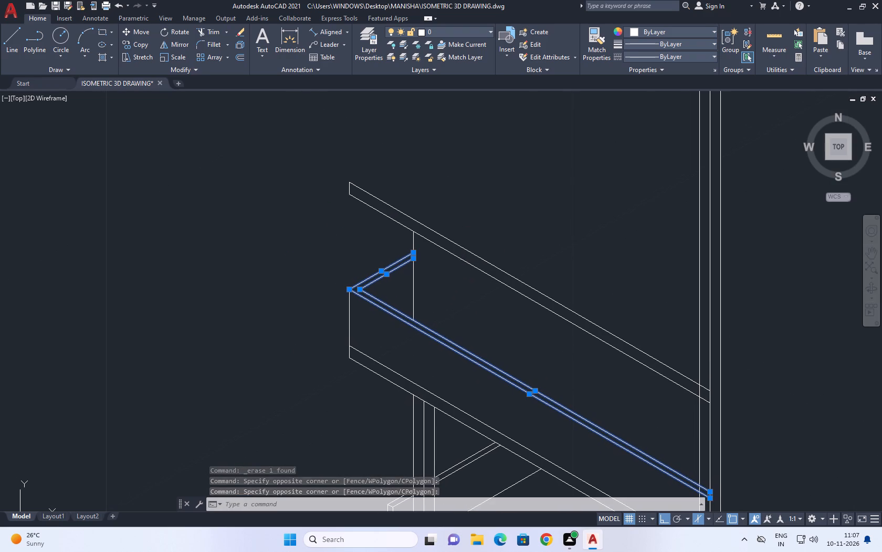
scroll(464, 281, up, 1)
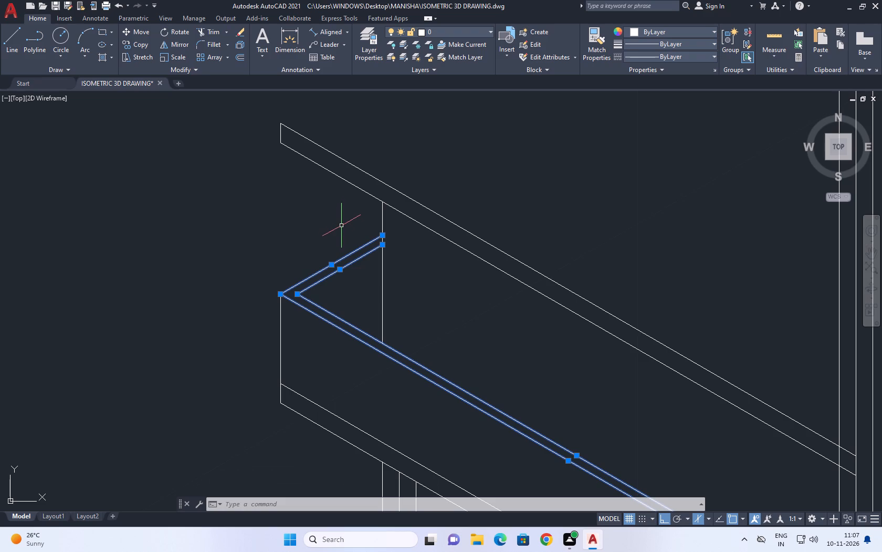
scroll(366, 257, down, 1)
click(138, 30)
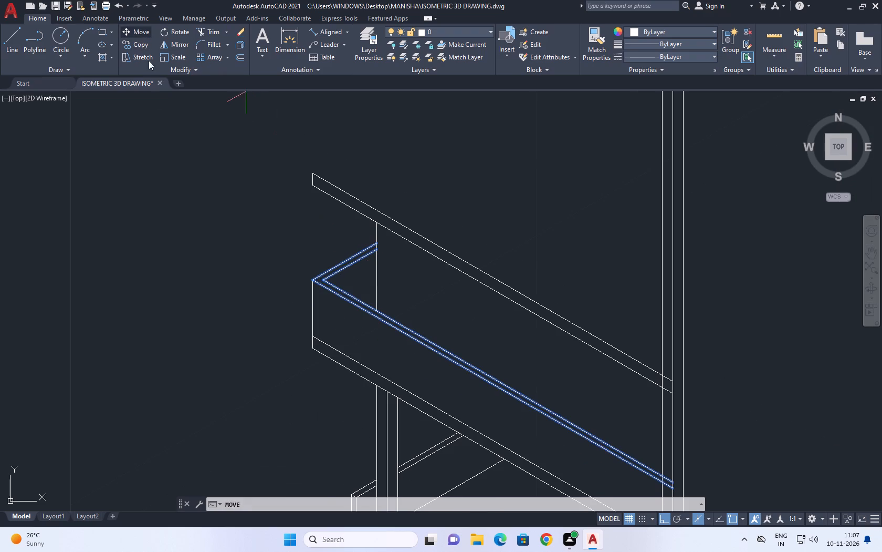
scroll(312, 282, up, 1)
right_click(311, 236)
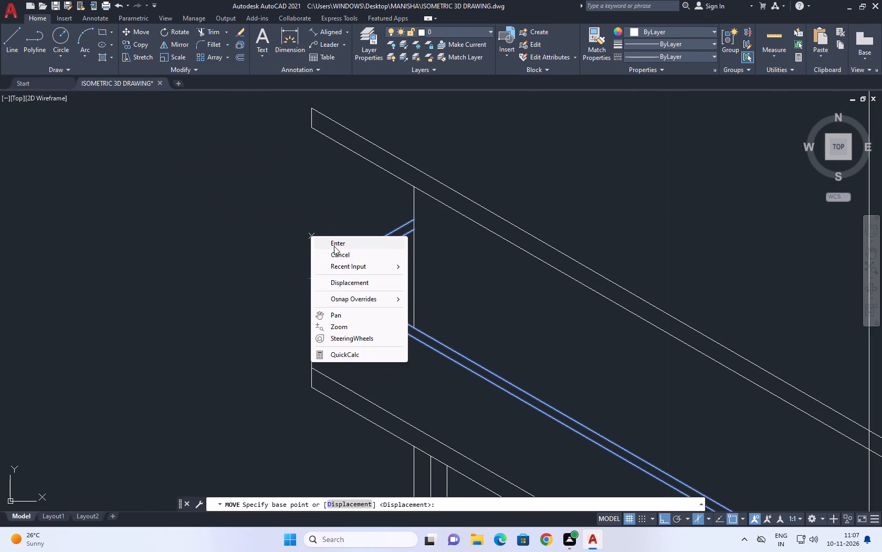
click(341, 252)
Copy the four sloping rim lines of the upper box straight up about 4 units, placing them above the extended panel.
drag(358, 285, 358, 291)
click(348, 314)
click(354, 264)
click(346, 252)
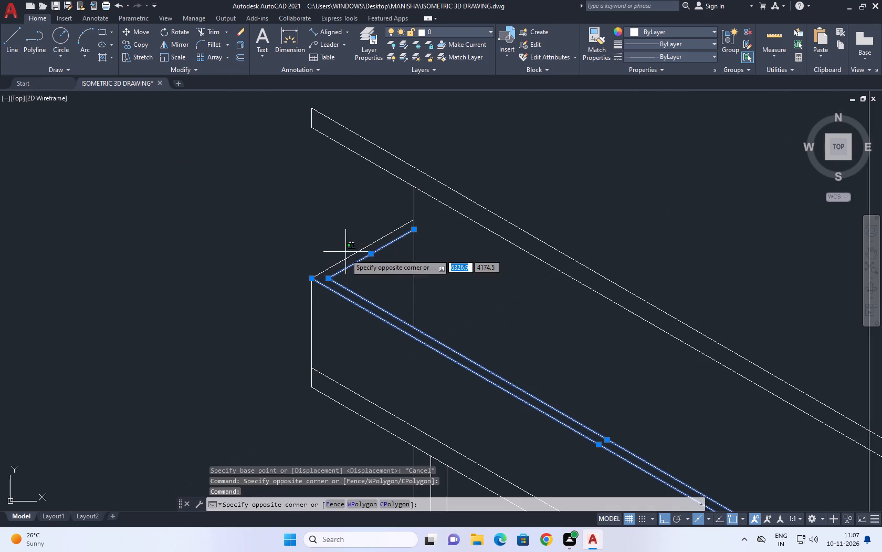
click(348, 263)
click(372, 264)
click(358, 248)
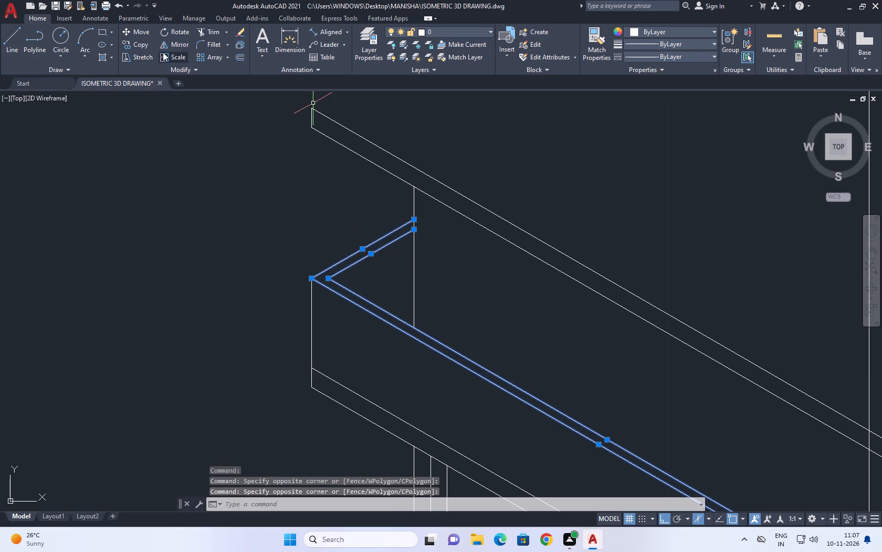
click(141, 44)
click(309, 276)
scroll(324, 209, down, 1)
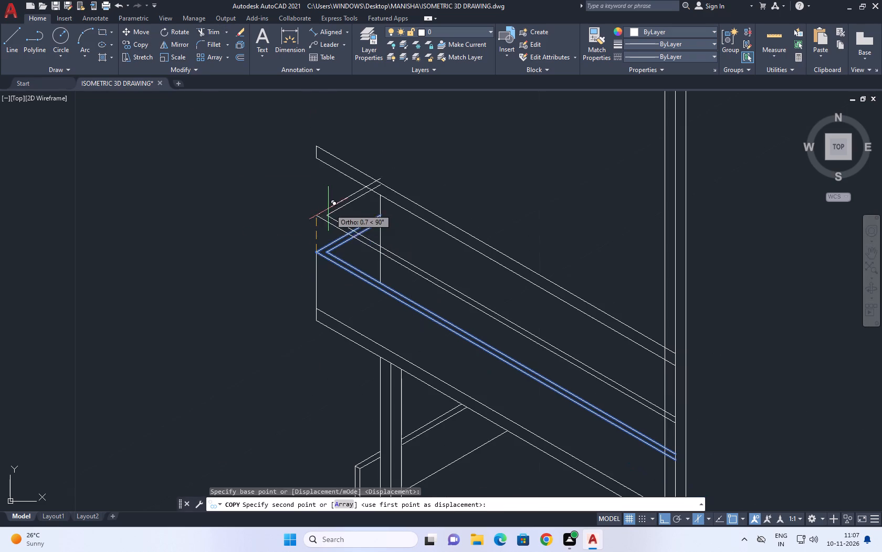
scroll(312, 143, up, 1)
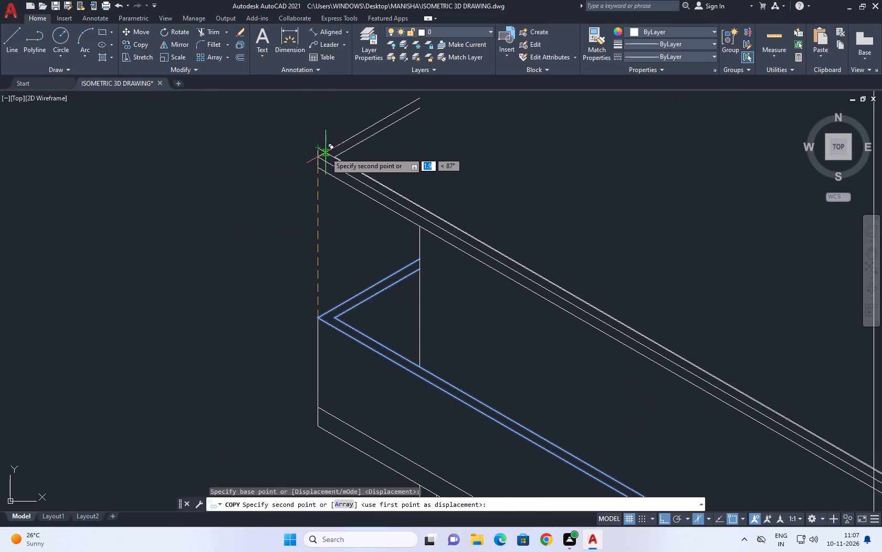
scroll(326, 156, down, 1)
middle_drag(333, 97, 336, 227)
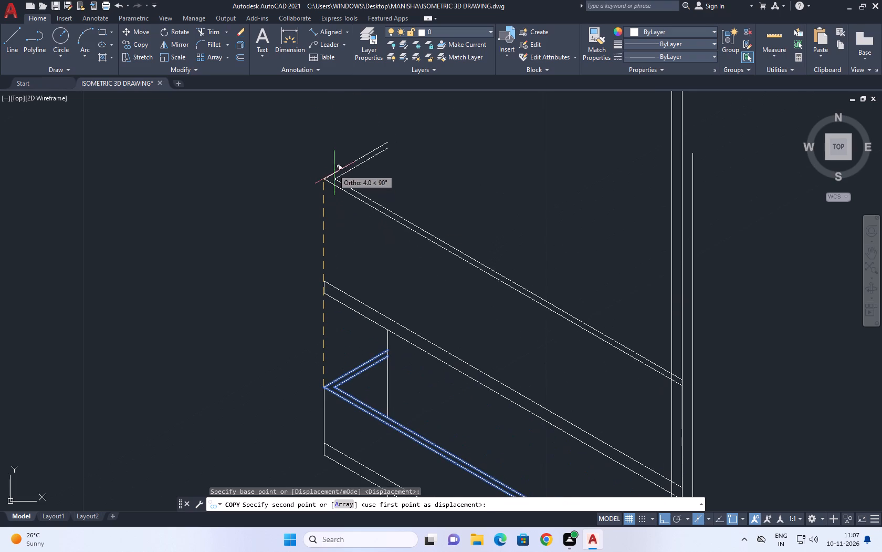
drag(332, 168, 332, 175)
right_click(411, 168)
click(439, 188)
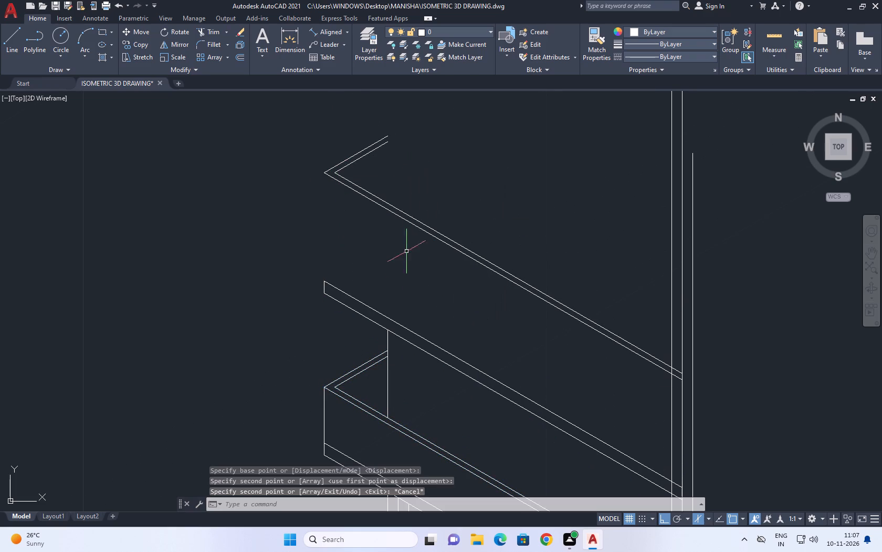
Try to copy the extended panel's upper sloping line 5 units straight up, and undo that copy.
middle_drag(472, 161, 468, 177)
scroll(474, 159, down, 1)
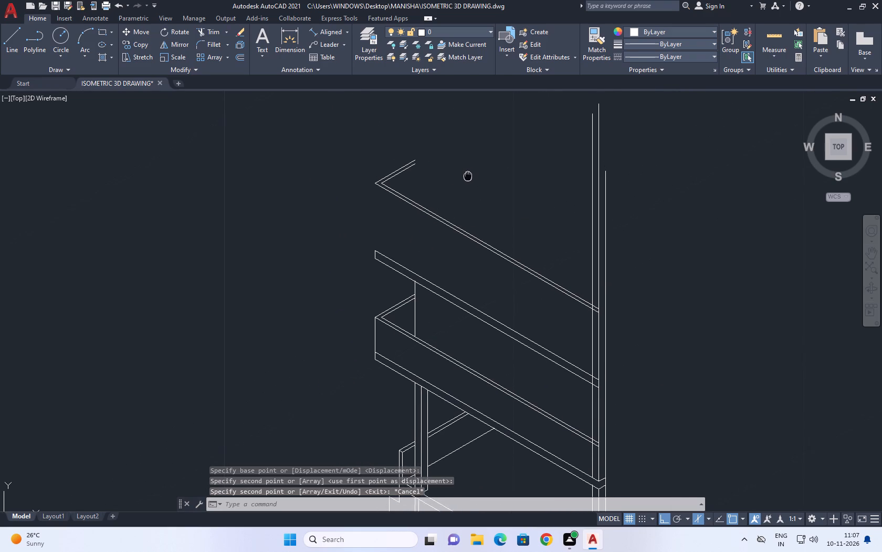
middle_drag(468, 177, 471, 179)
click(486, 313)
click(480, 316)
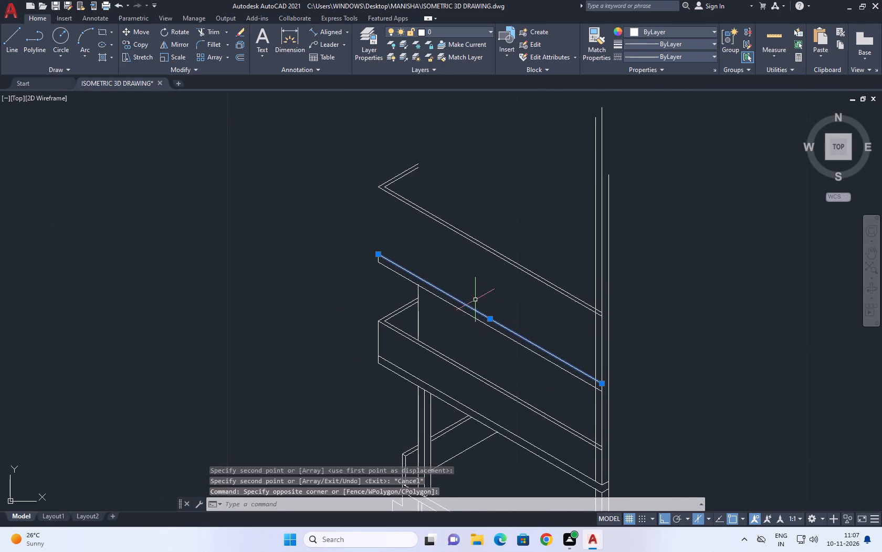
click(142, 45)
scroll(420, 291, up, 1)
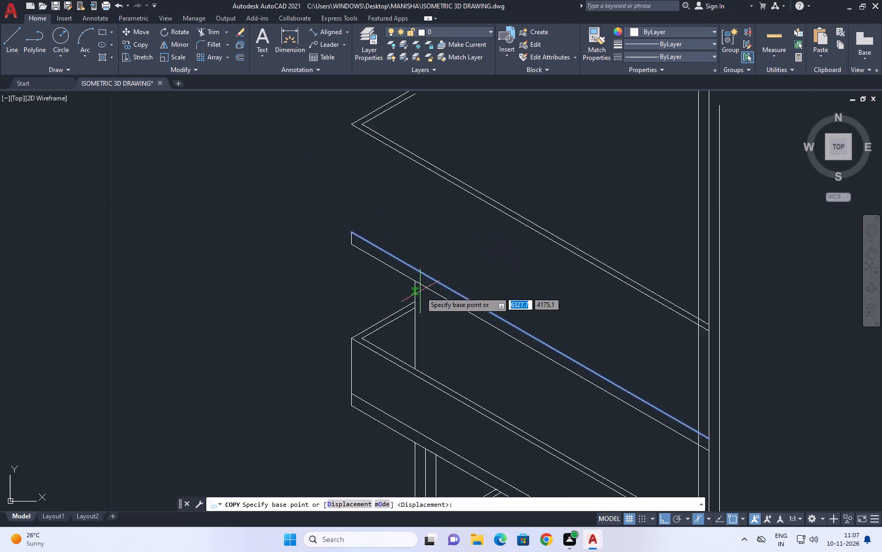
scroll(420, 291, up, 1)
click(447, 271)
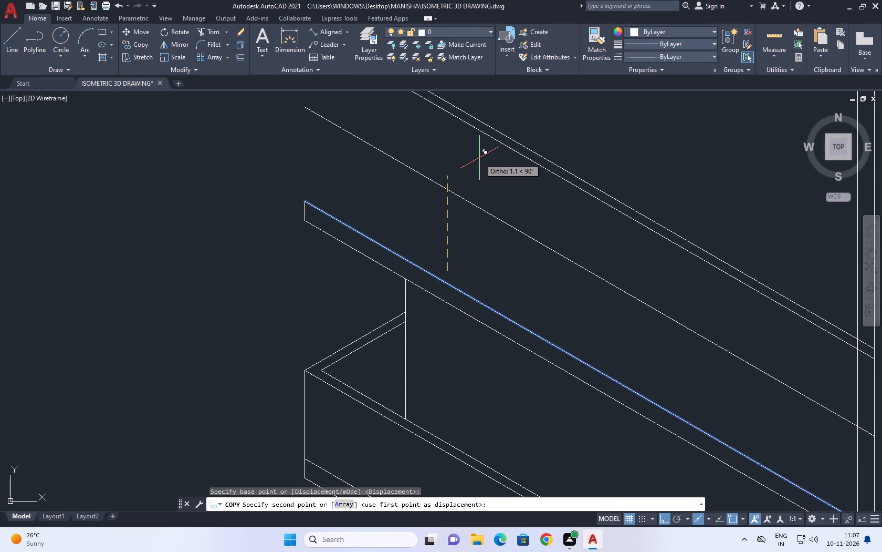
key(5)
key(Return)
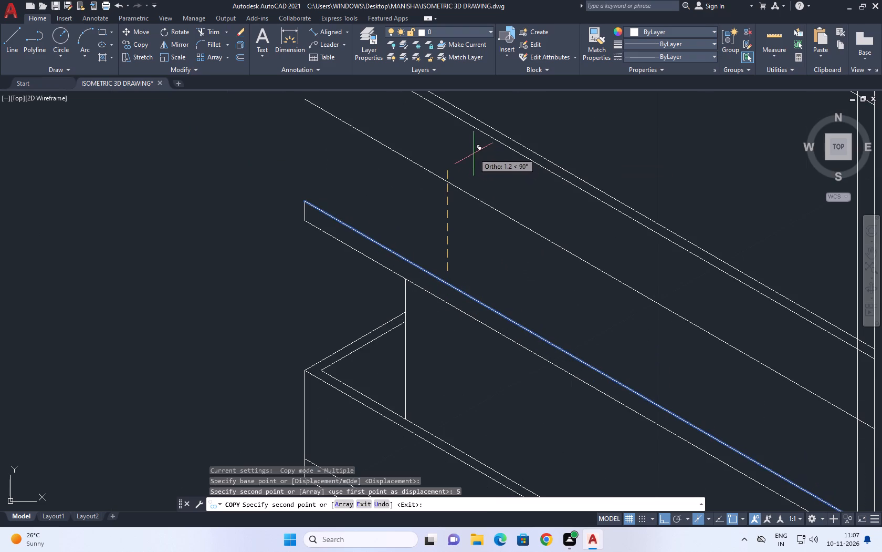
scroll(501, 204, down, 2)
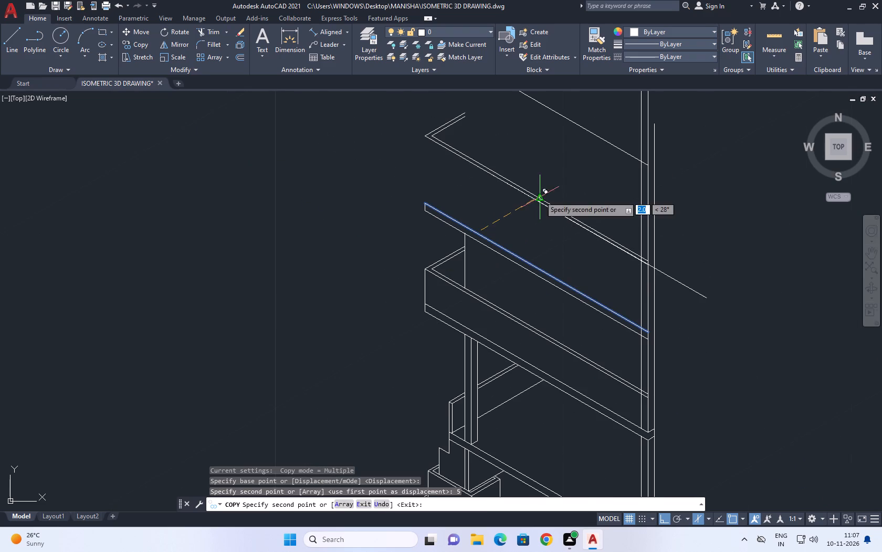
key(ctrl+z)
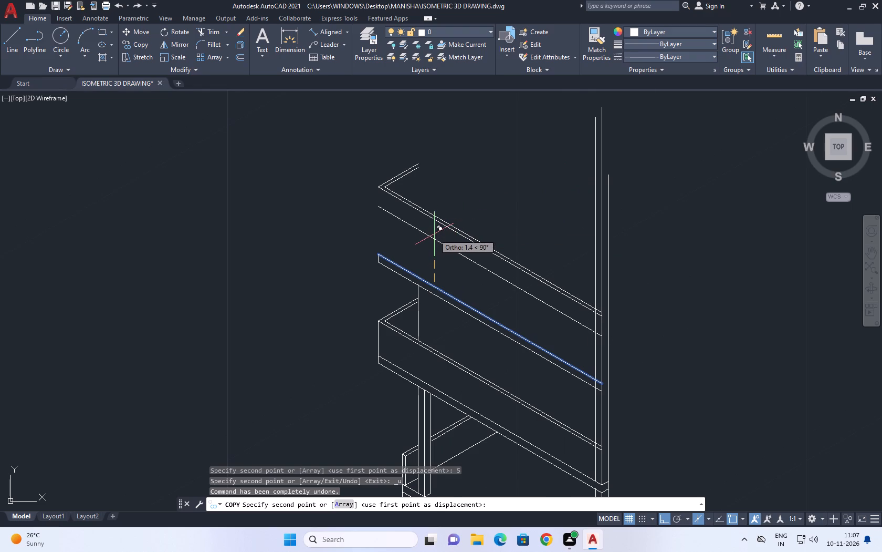
Place the copy of the extended panel's upper sloping line about 1.6 units straight above the original.
scroll(434, 234, up, 1)
scroll(426, 227, down, 2)
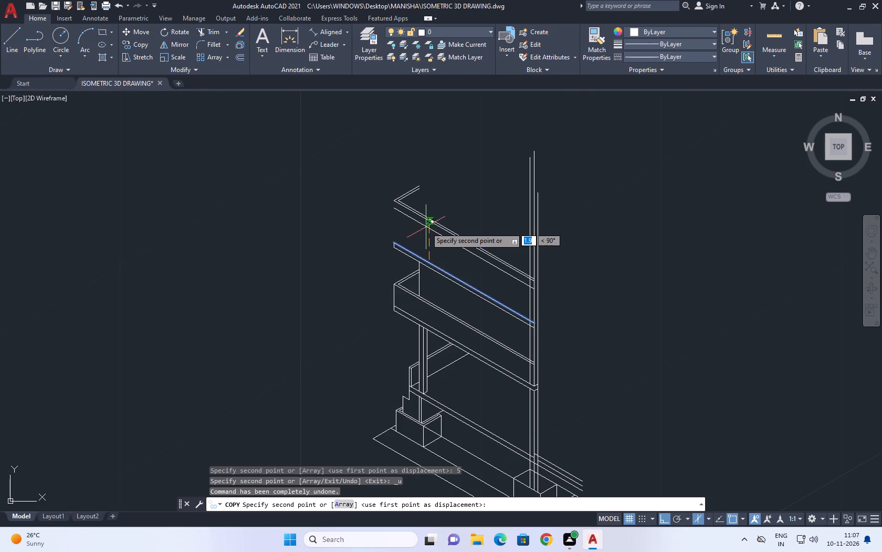
scroll(426, 227, down, 4)
scroll(426, 227, up, 4)
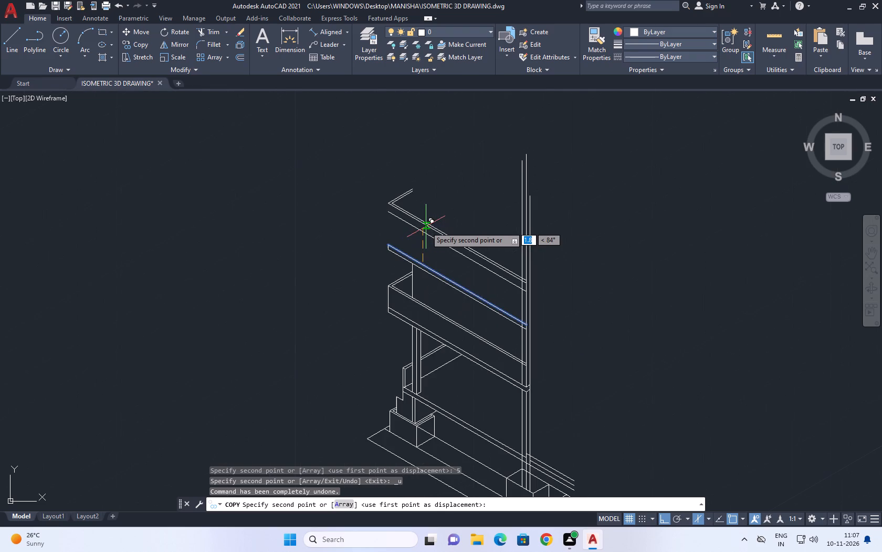
scroll(425, 227, up, 2)
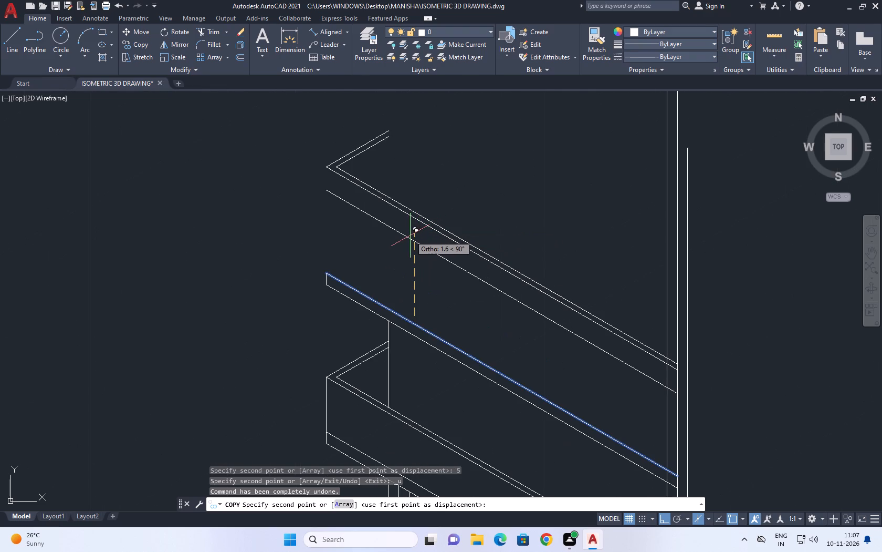
scroll(410, 236, up, 1)
click(409, 236)
key(Escape)
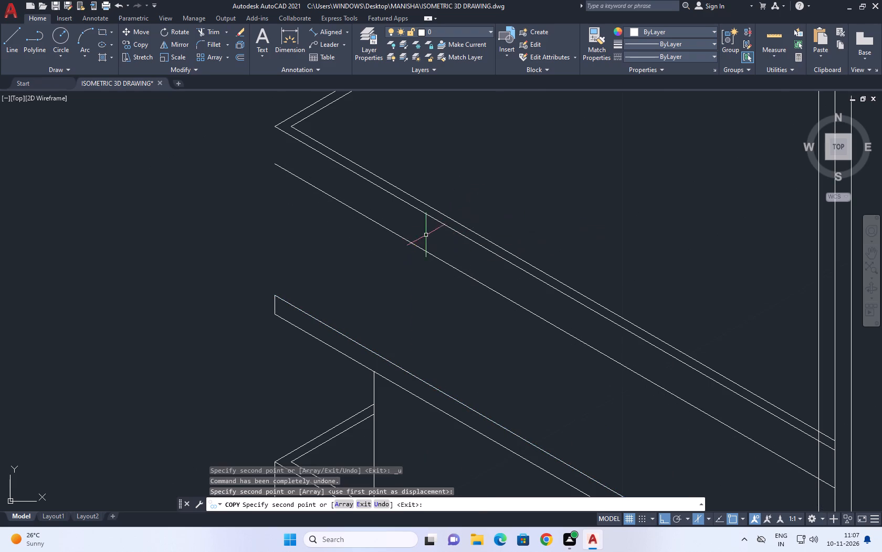
Move the four copied rim lines straight down about 0.5 units so their outer corner meets the copied sloping line's end.
click(444, 218)
click(436, 232)
click(465, 216)
click(441, 234)
middle_drag(466, 207, 488, 301)
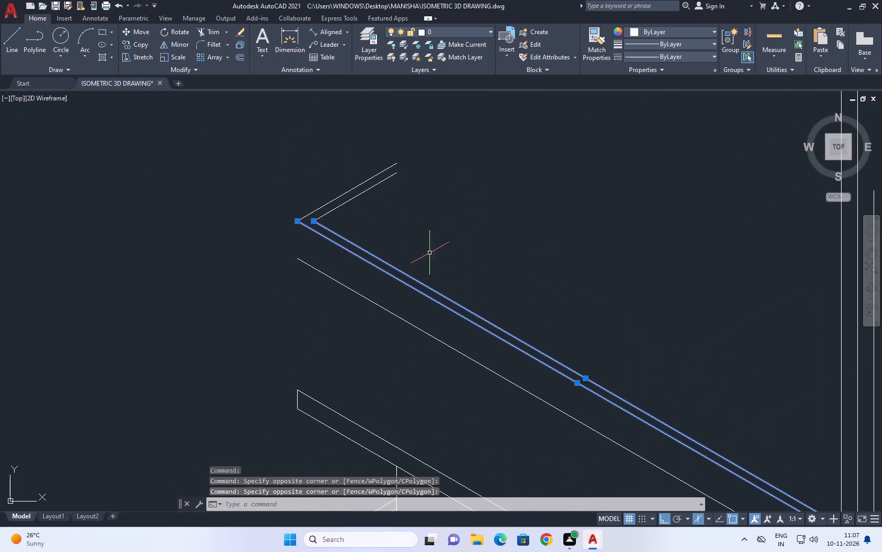
click(402, 231)
click(341, 154)
key(m)
key(space)
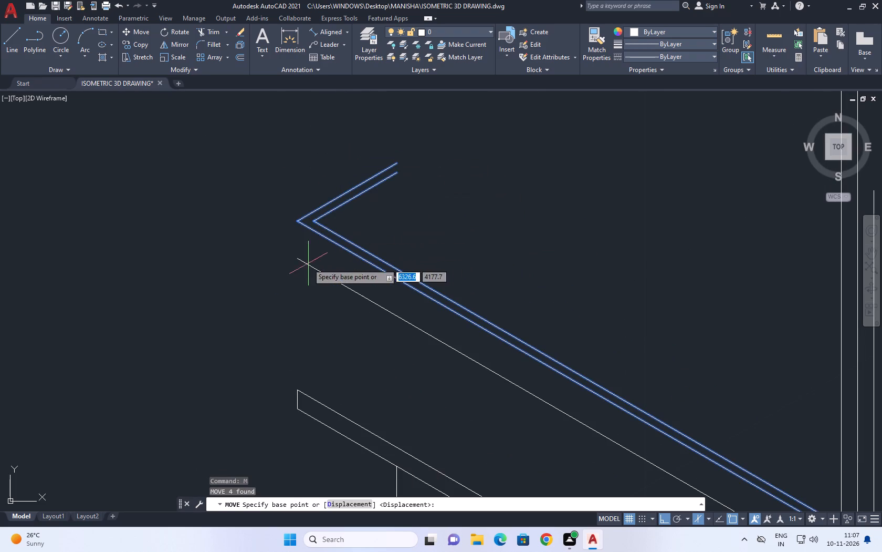
scroll(289, 226, up, 1)
click(298, 217)
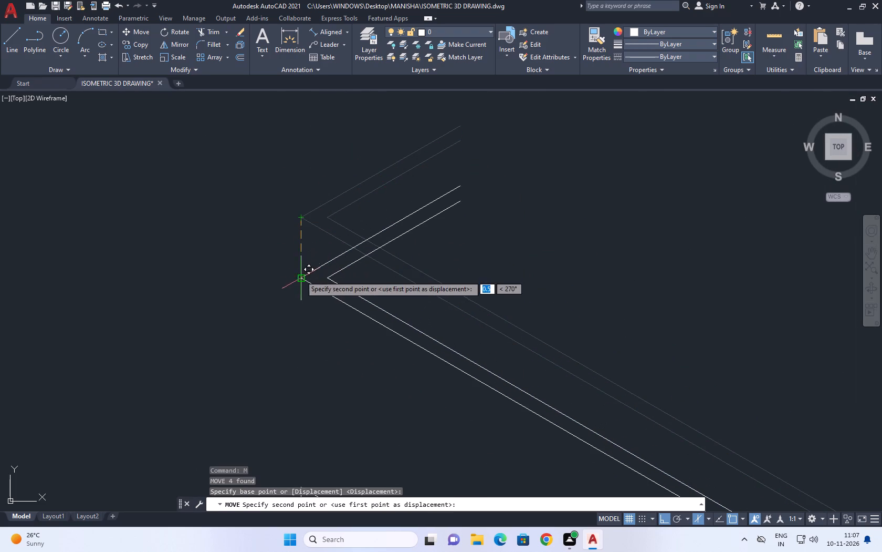
drag(300, 276, 304, 268)
Erase the extra sloping line overlapping the outer edge of the moved rim.
scroll(322, 186, down, 3)
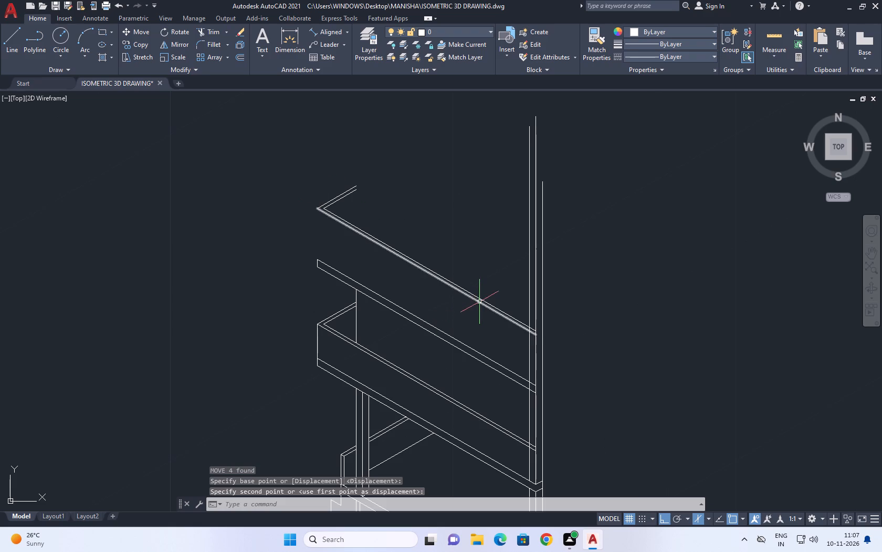
click(479, 301)
key(Delete)
Trim the upper rim's two long sloping lines back to the inner vertical line of the tall post.
scroll(311, 222, up, 3)
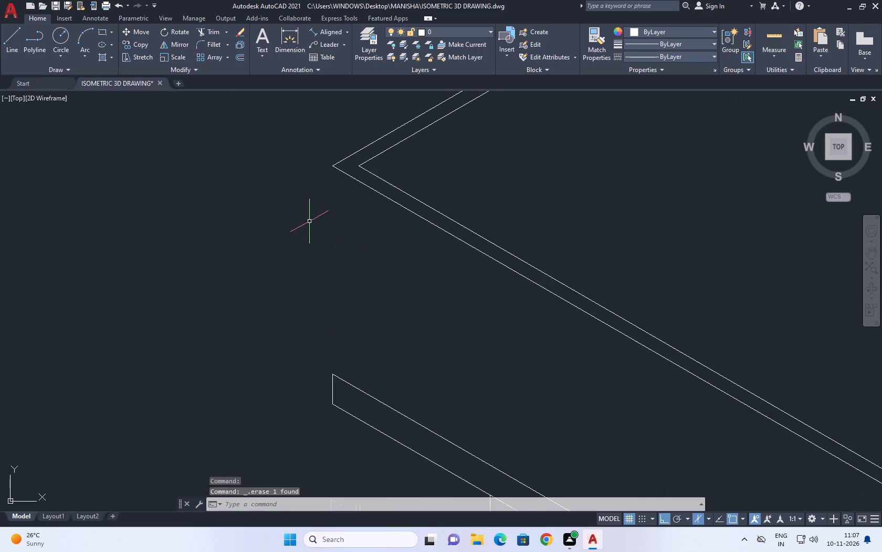
middle_drag(525, 224, 421, 226)
scroll(422, 226, up, 1)
text(TR)
key(space)
scroll(421, 228, down, 3)
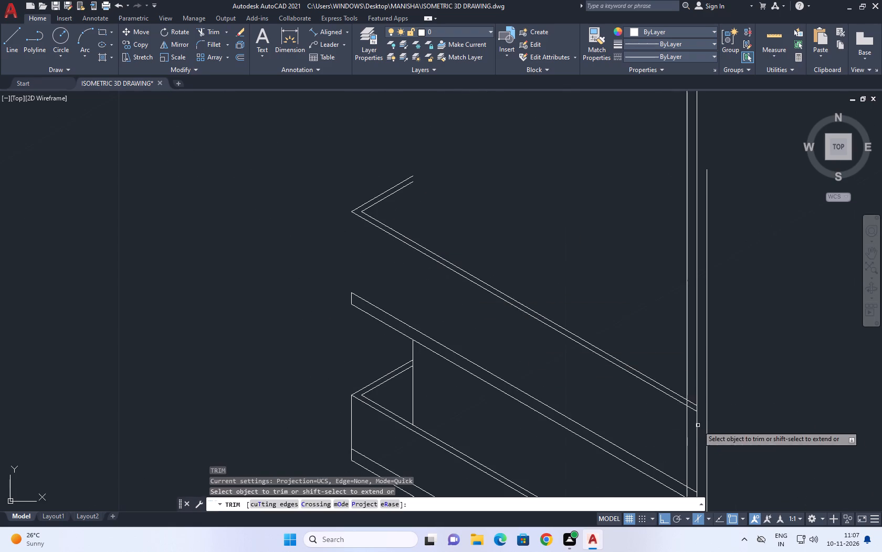
scroll(686, 418, up, 3)
click(708, 342)
click(690, 402)
scroll(608, 253, down, 4)
key(Escape)
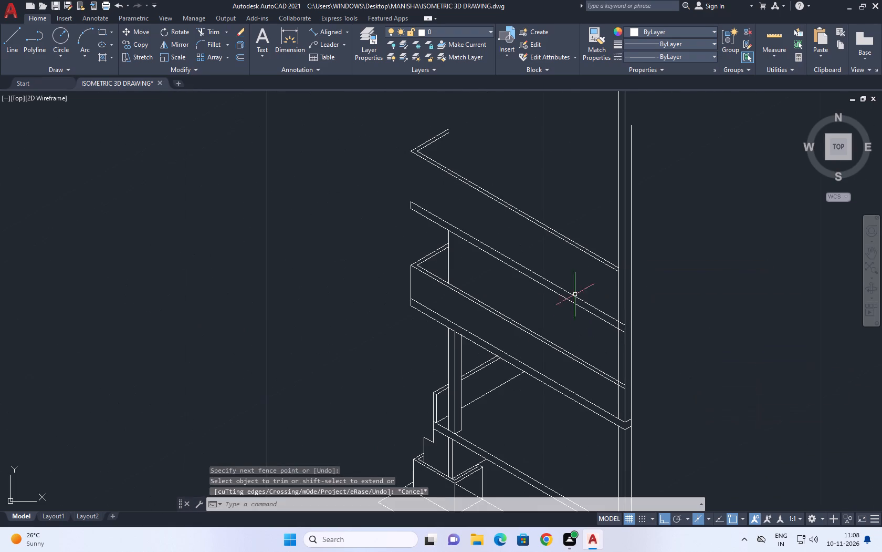
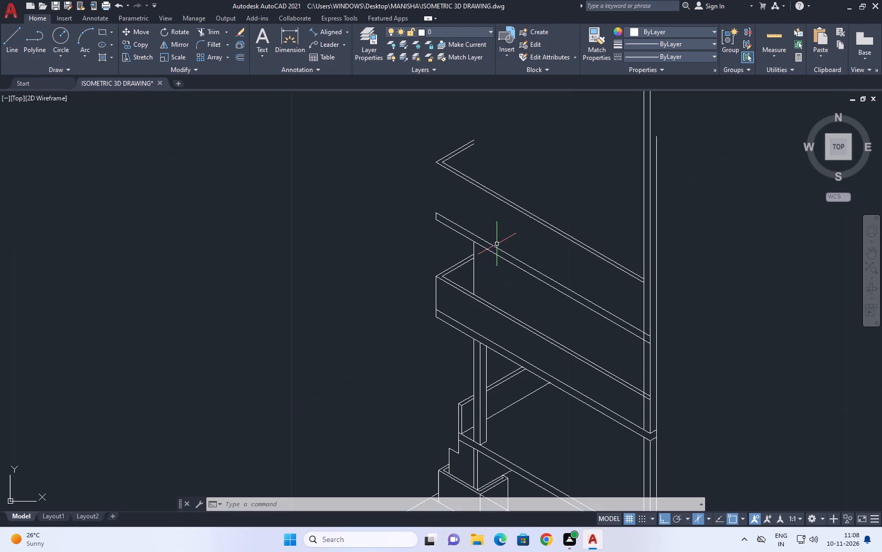
Measure the vertical gap from the extended panel's inner rim edge up to the lower line of the sloping pair above.
scroll(390, 34, up, 1)
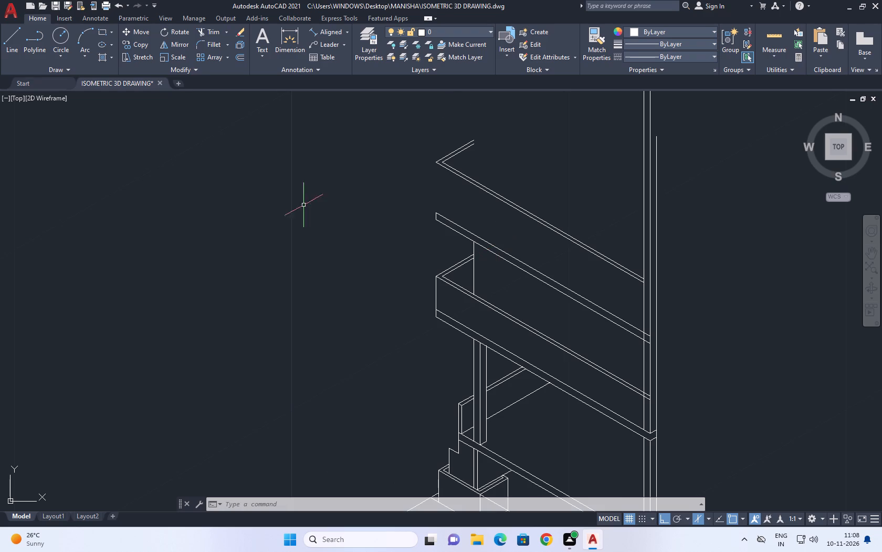
scroll(538, 294, down, 1)
middle_drag(575, 251, 573, 259)
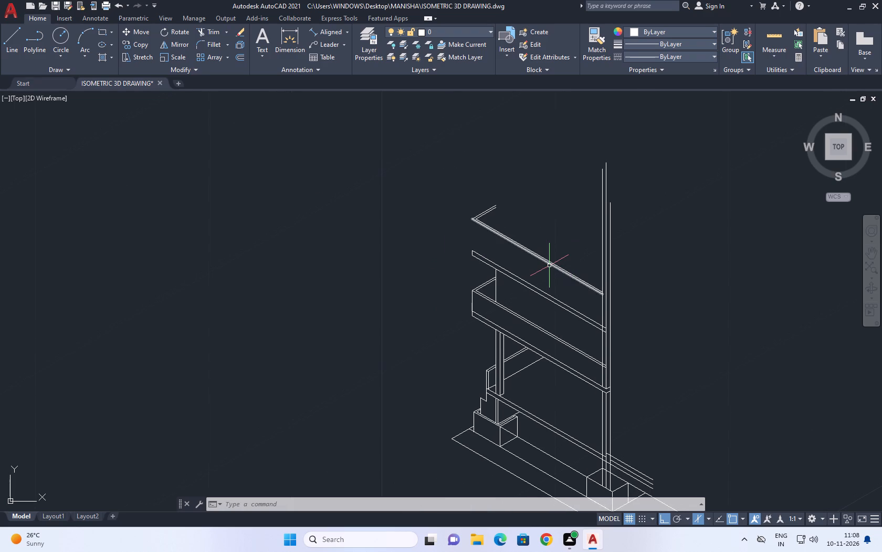
middle_drag(653, 254, 630, 238)
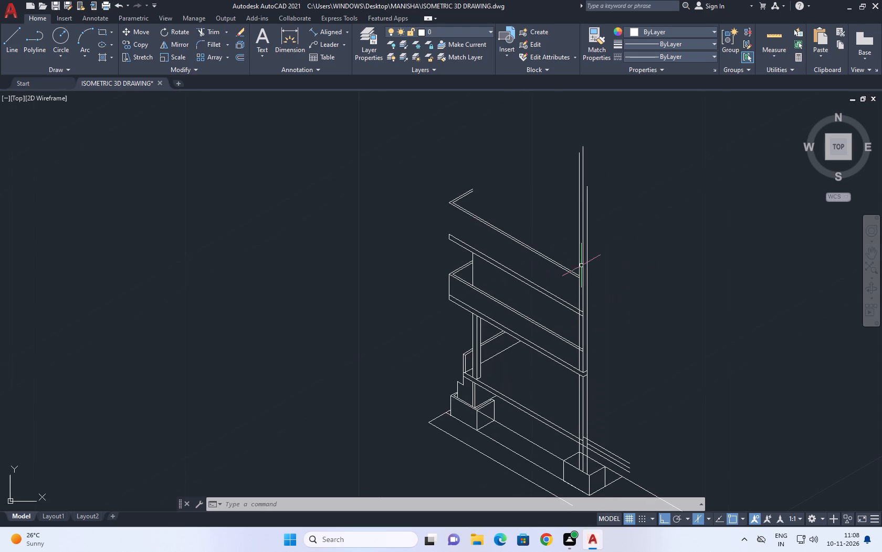
scroll(438, 290, up, 1)
middle_drag(430, 151, 443, 211)
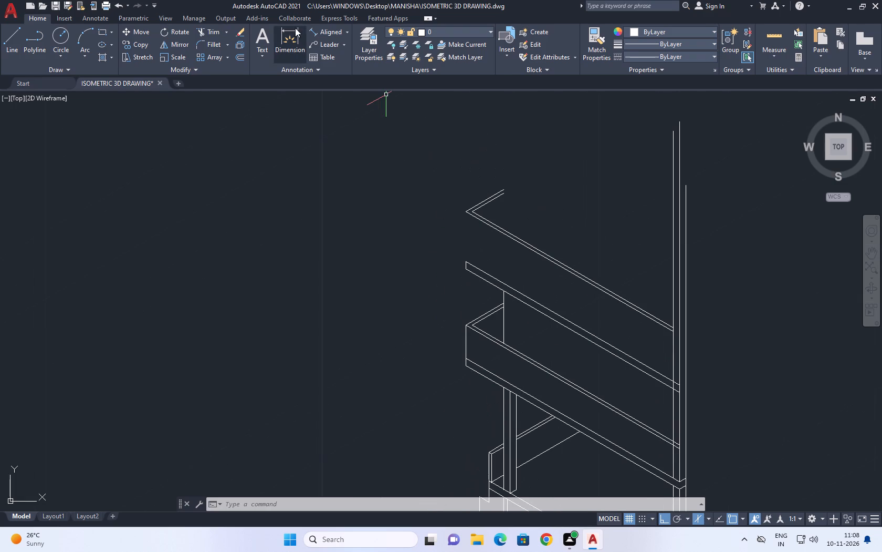
click(310, 30)
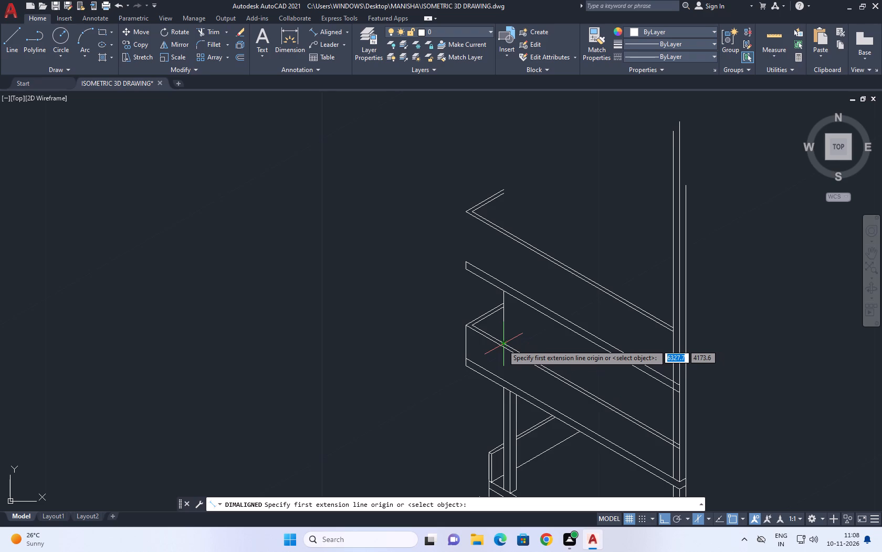
scroll(502, 344, up, 1)
click(502, 344)
middle_drag(501, 241, 499, 276)
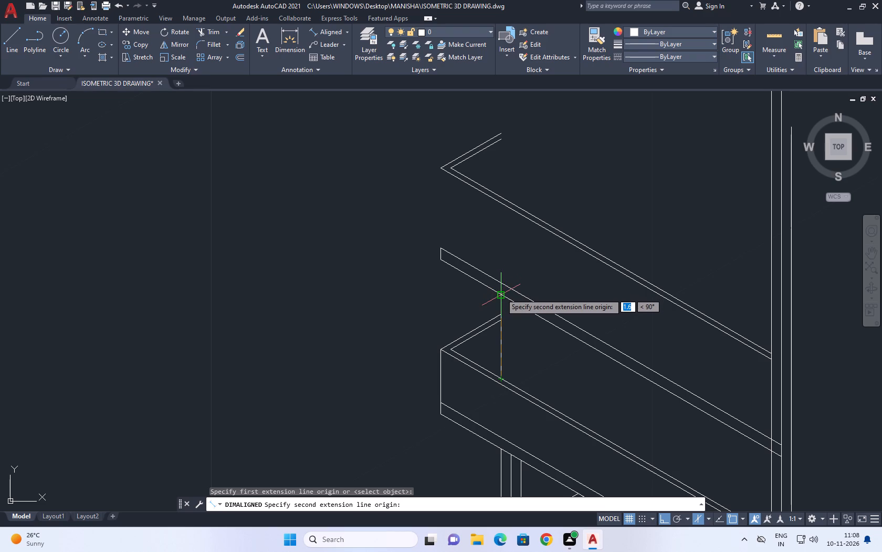
click(499, 294)
scroll(359, 288, down, 4)
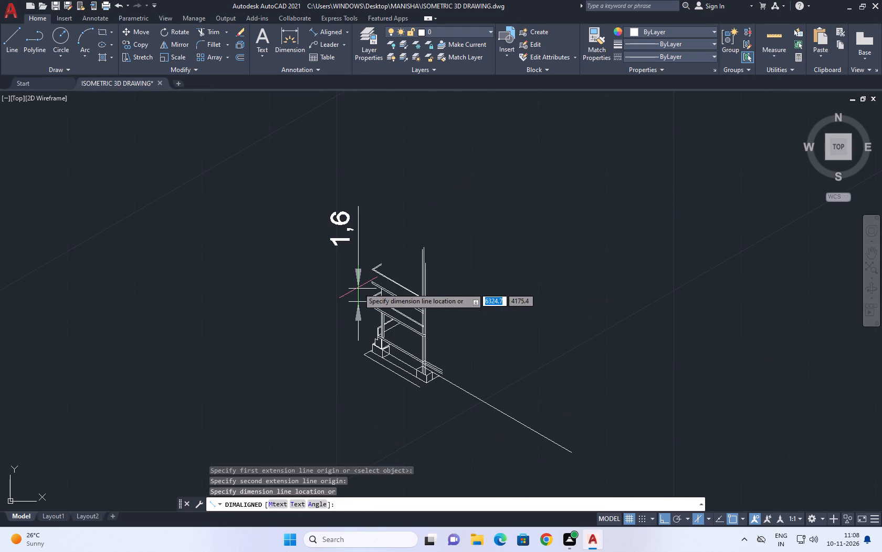
right_click(343, 276)
click(375, 298)
middle_drag(387, 277, 394, 294)
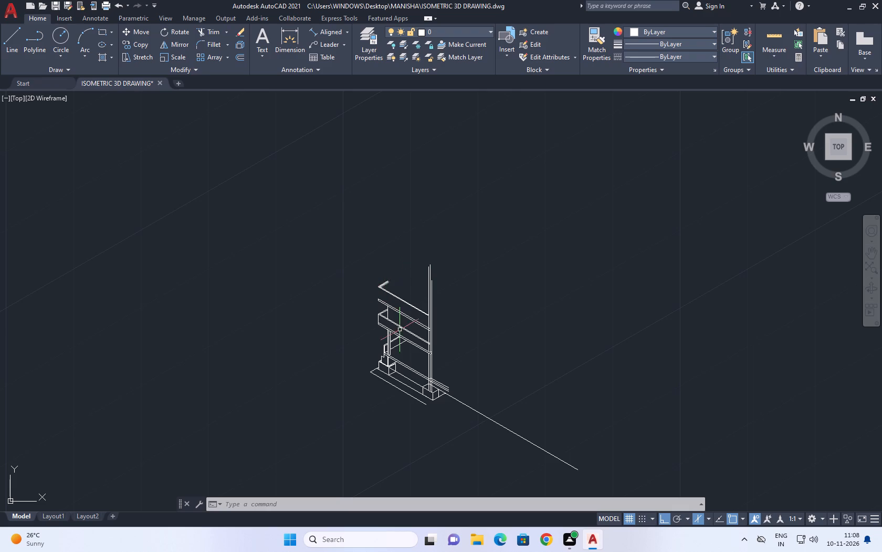
Measure the vertical gap from the extended panel's inner rim edge up to the upper line of the sloping pair above.
scroll(375, 325, up, 1)
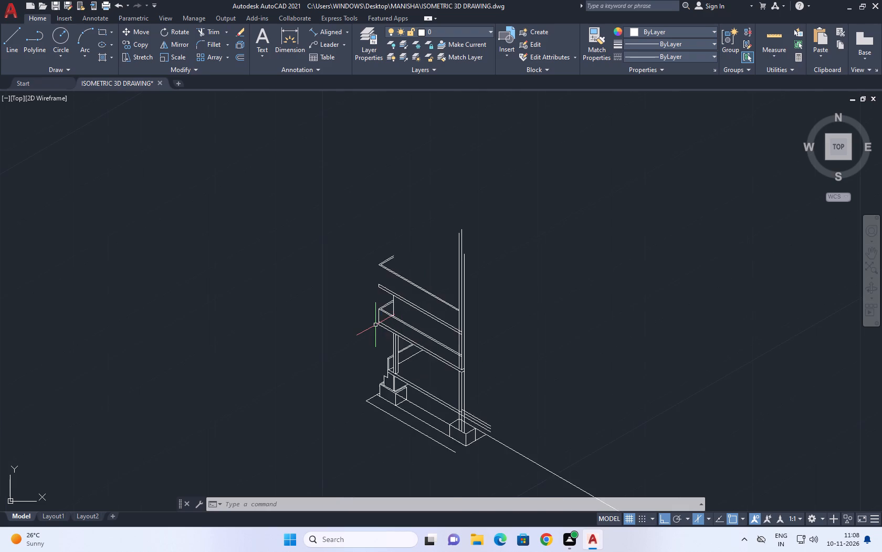
scroll(375, 325, up, 1)
click(329, 37)
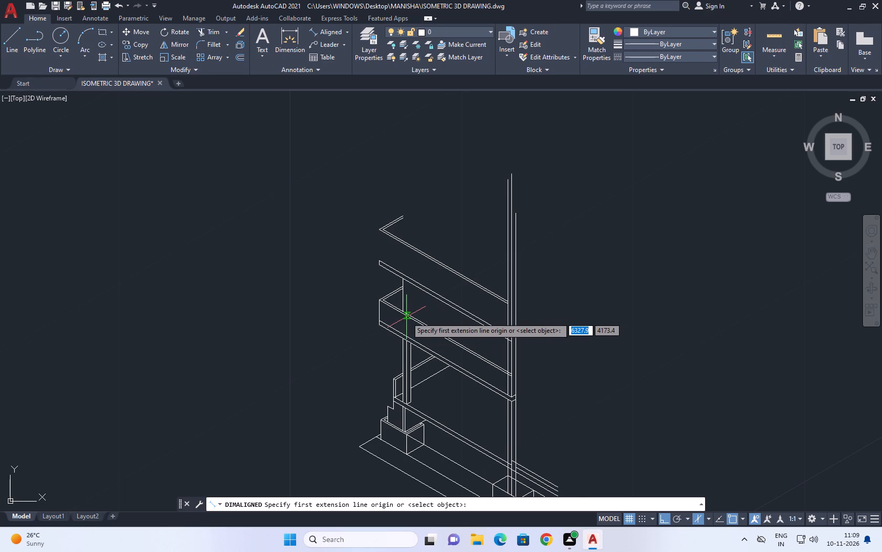
scroll(406, 317, up, 2)
click(397, 302)
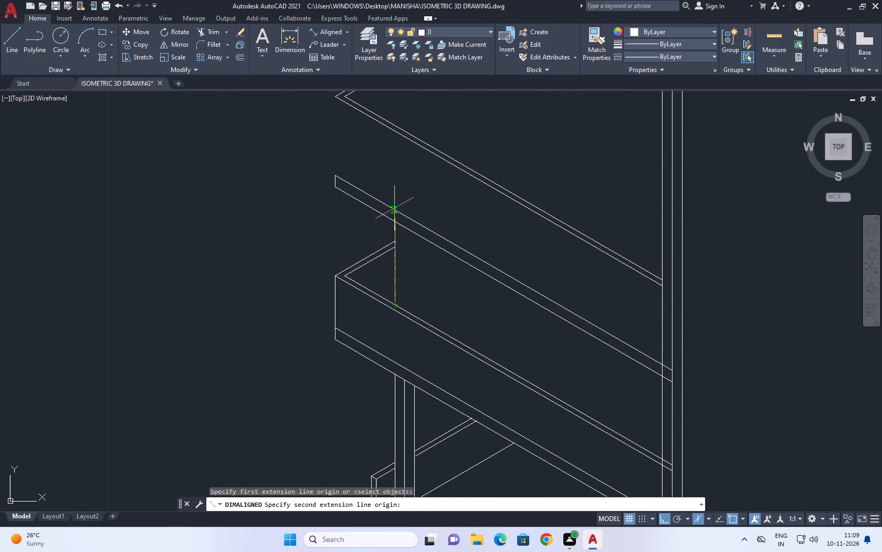
click(394, 208)
scroll(280, 232, down, 2)
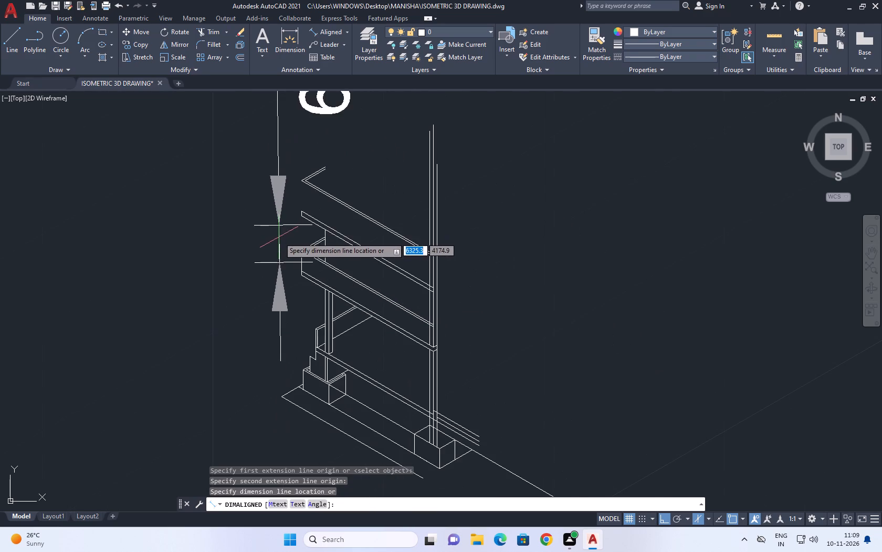
scroll(282, 320, down, 1)
middle_drag(254, 274, 304, 377)
right_click(264, 244)
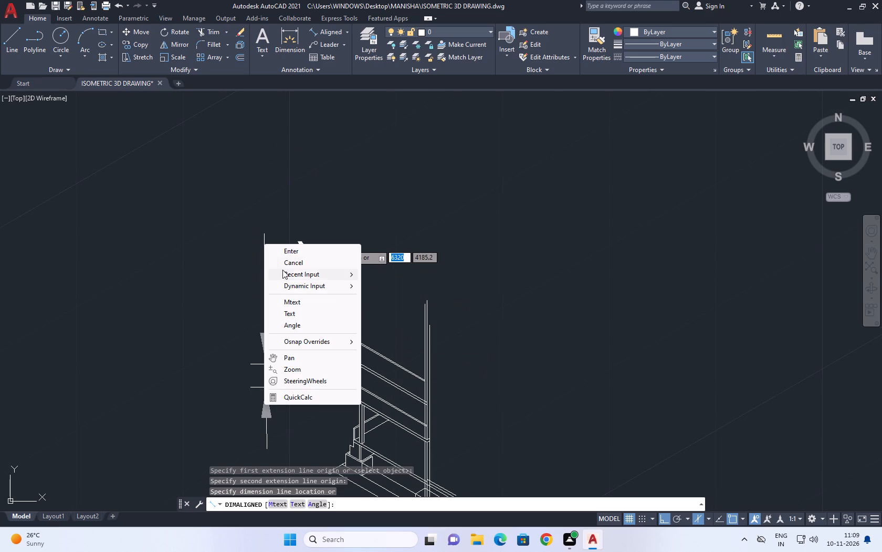
click(310, 265)
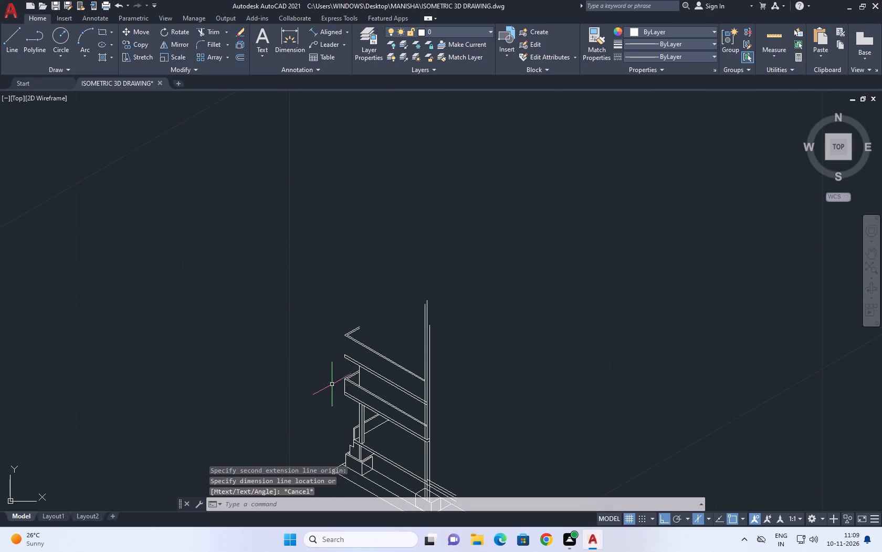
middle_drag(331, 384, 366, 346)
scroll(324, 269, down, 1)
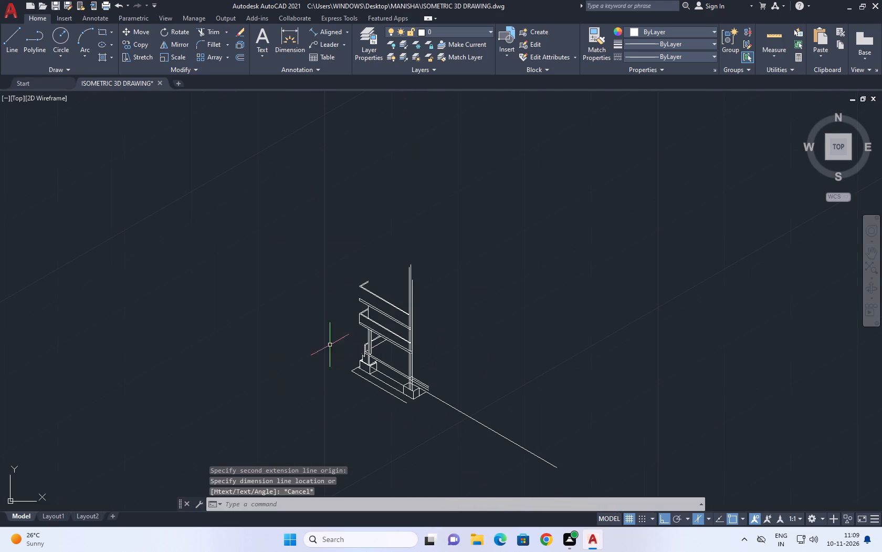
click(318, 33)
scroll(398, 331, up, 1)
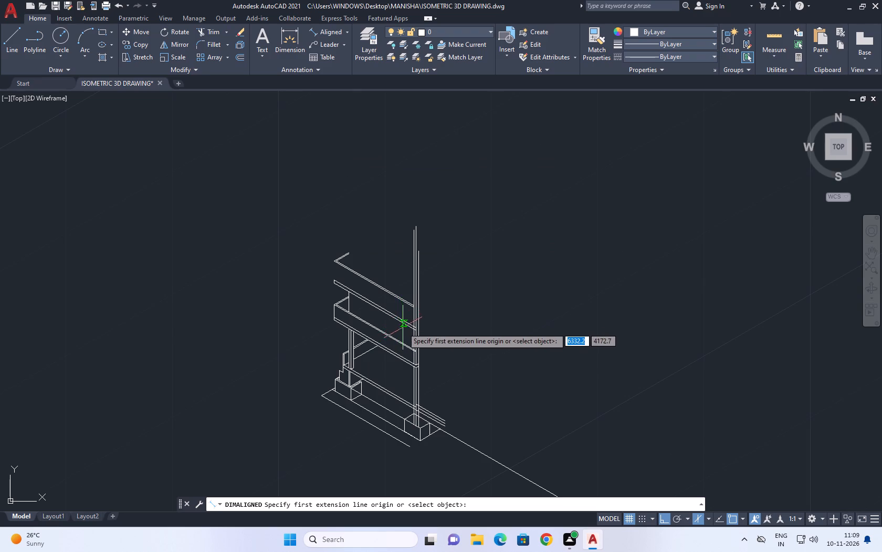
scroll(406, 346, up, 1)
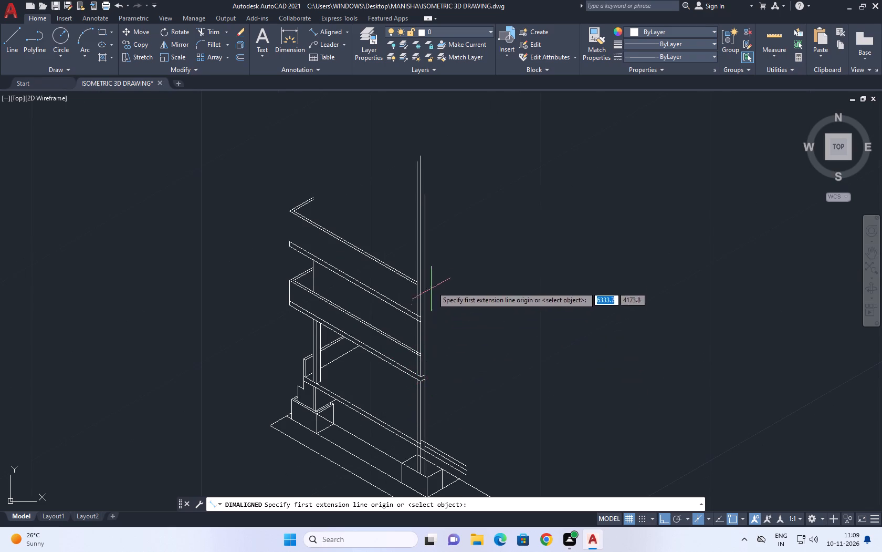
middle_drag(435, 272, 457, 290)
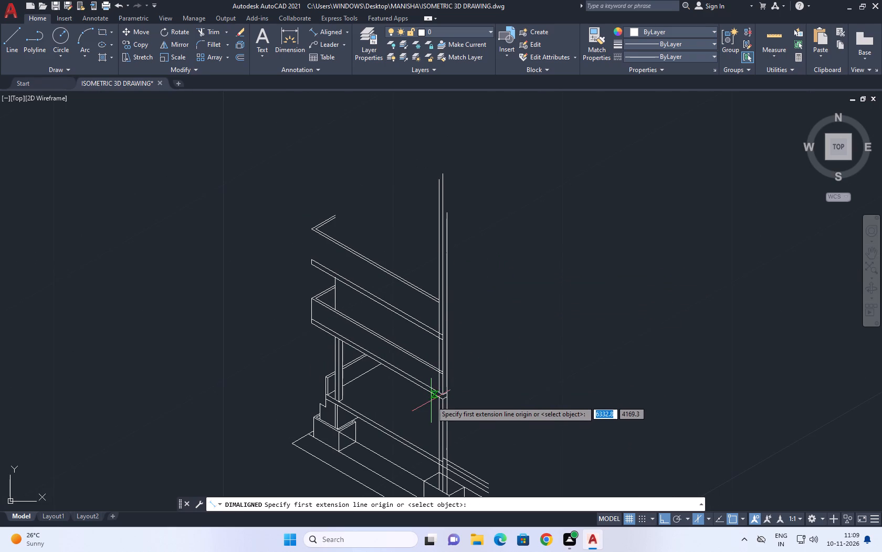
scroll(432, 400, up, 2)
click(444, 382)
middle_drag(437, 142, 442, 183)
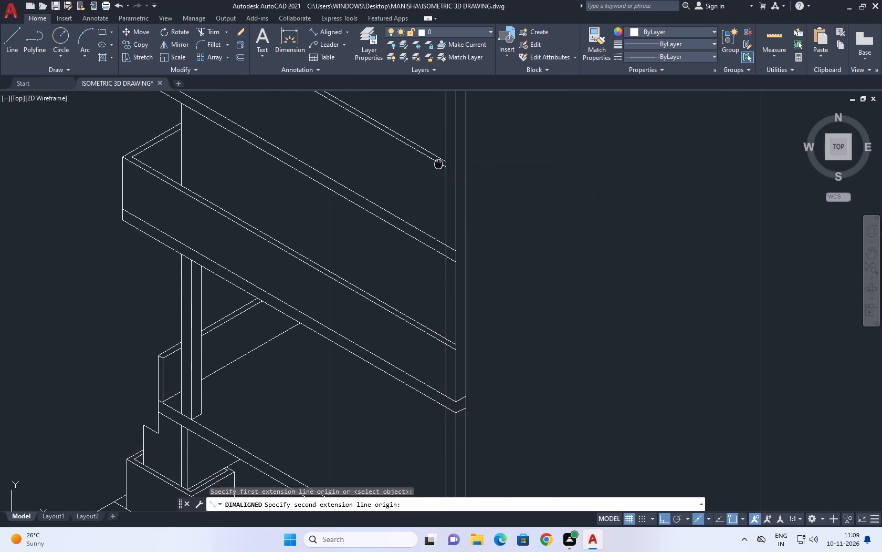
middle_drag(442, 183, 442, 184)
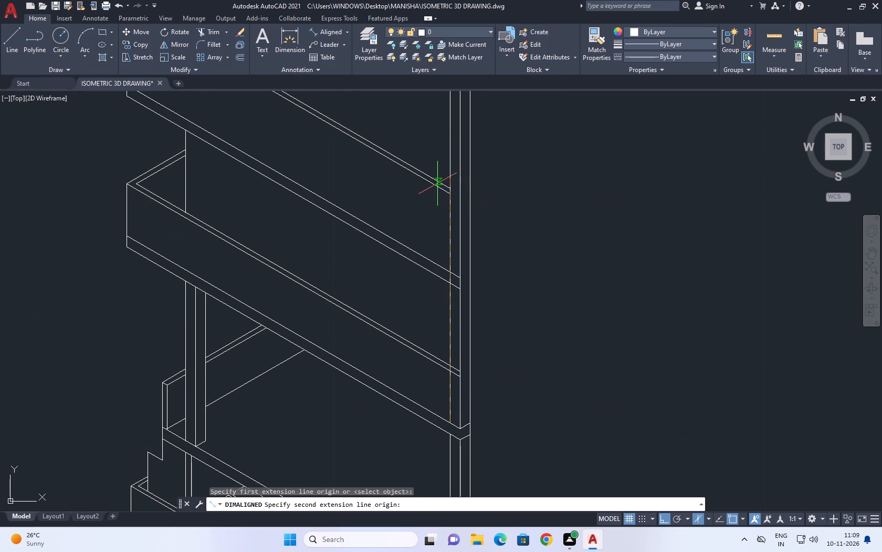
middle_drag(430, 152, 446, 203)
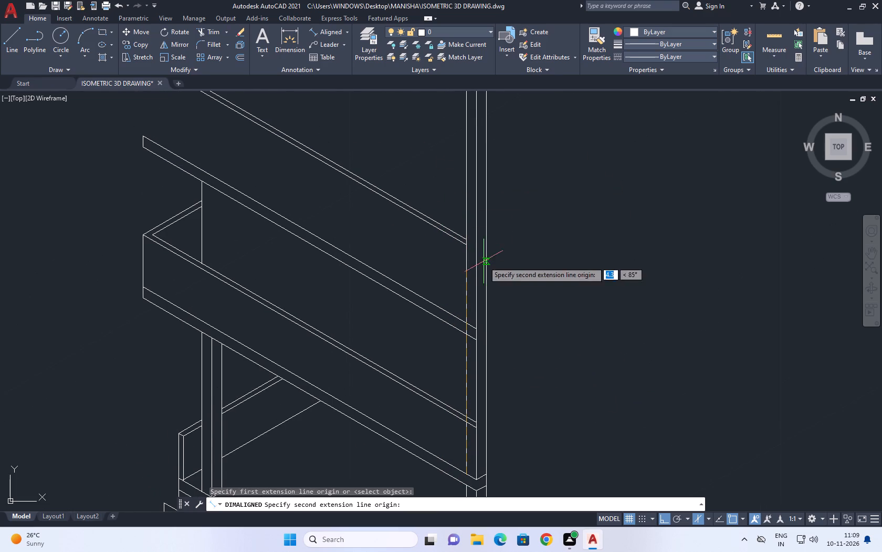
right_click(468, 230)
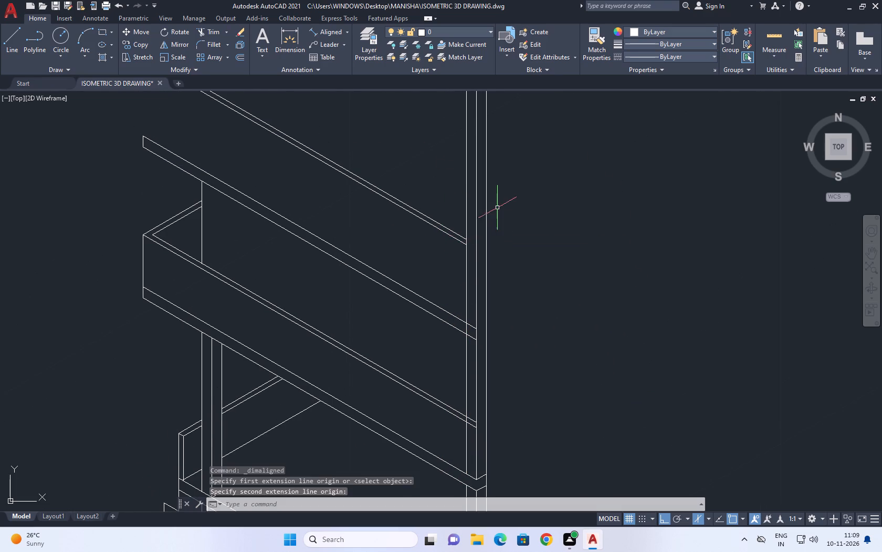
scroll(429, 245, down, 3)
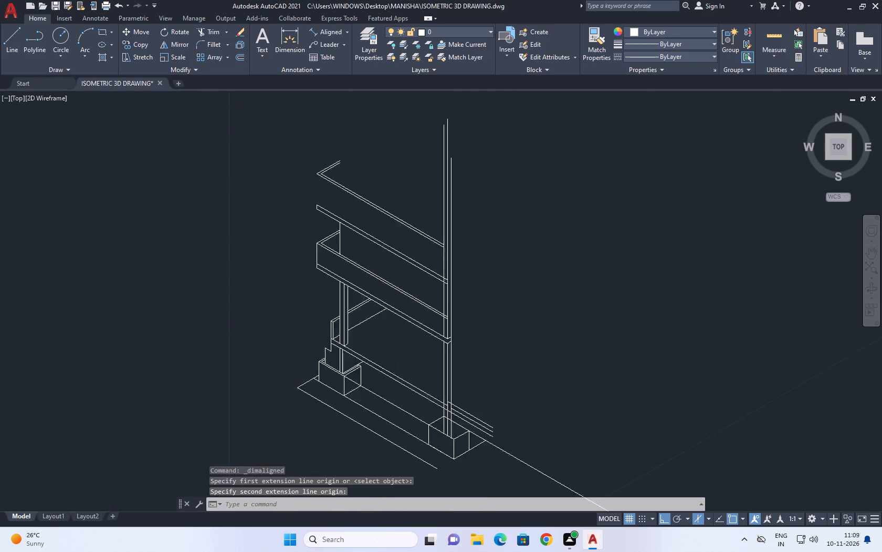
Measure the height from the short post's top under the extended panel to the lower line of the sloping pair above.
scroll(390, 233, up, 1)
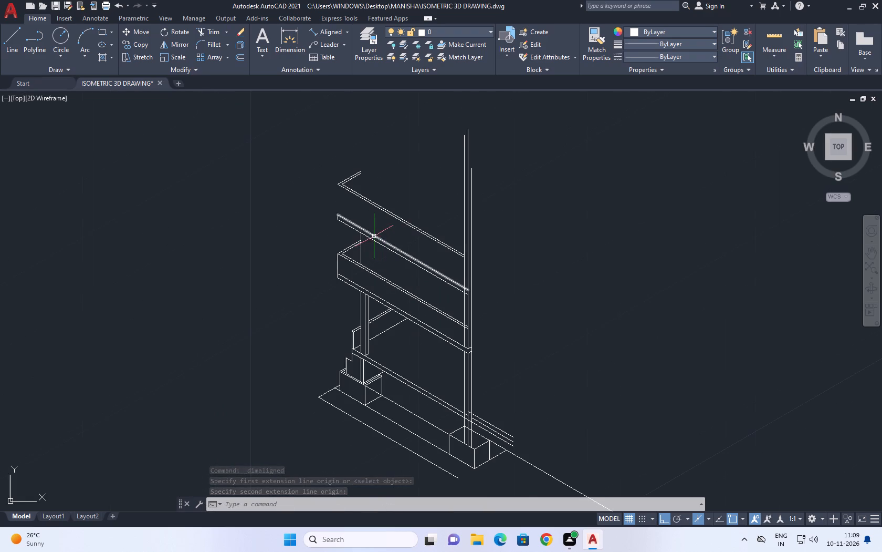
middle_drag(361, 239, 416, 279)
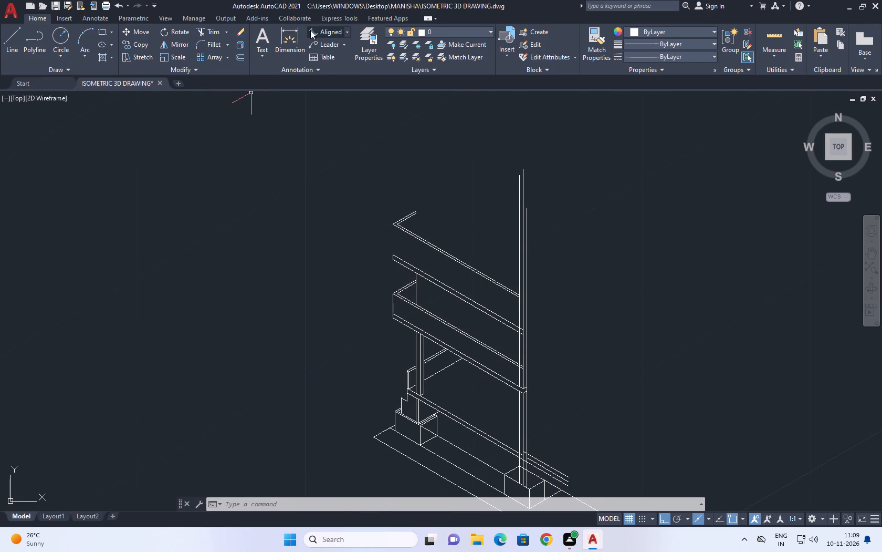
click(310, 30)
scroll(379, 300, up, 2)
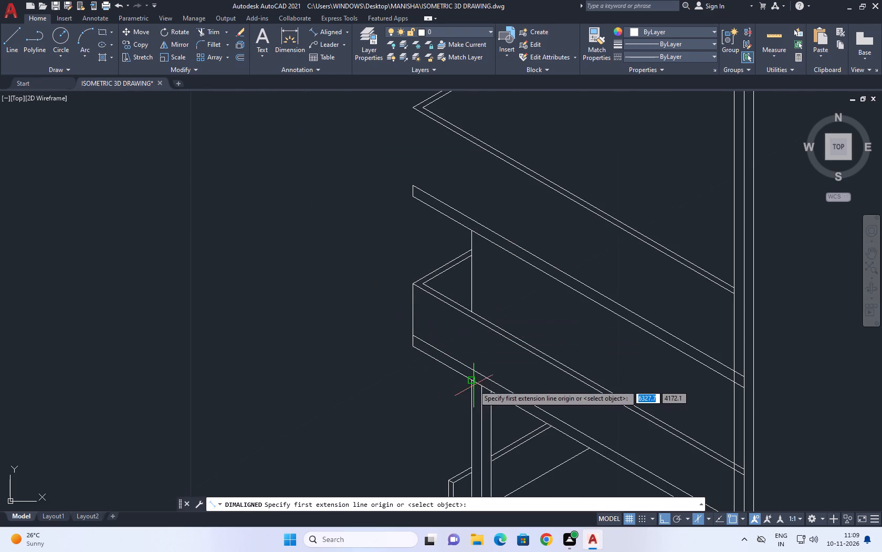
click(472, 380)
click(471, 230)
scroll(459, 238, down, 3)
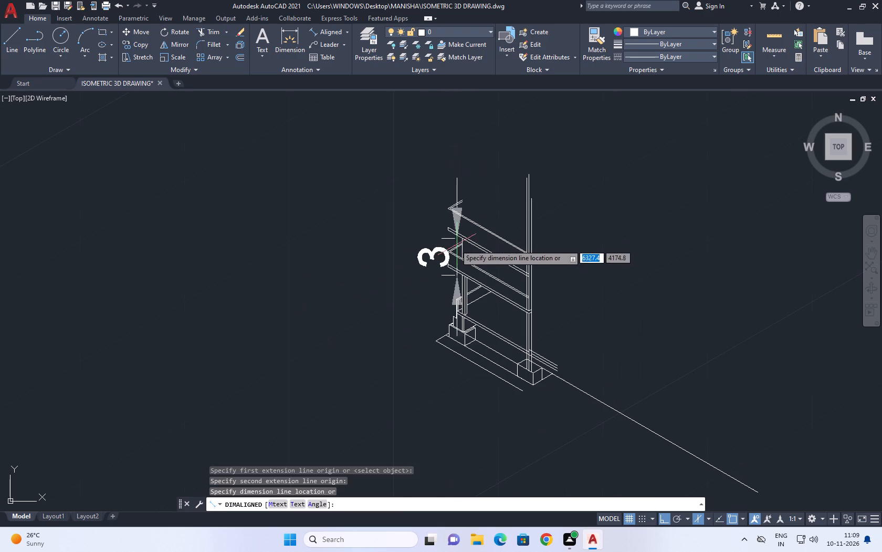
right_click(374, 244)
click(411, 259)
middle_drag(475, 256, 501, 271)
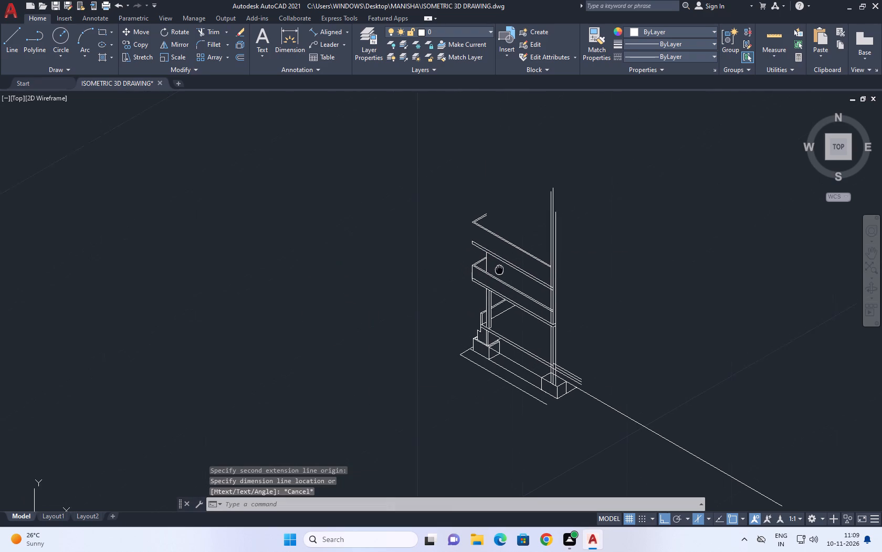
middle_drag(501, 271, 508, 274)
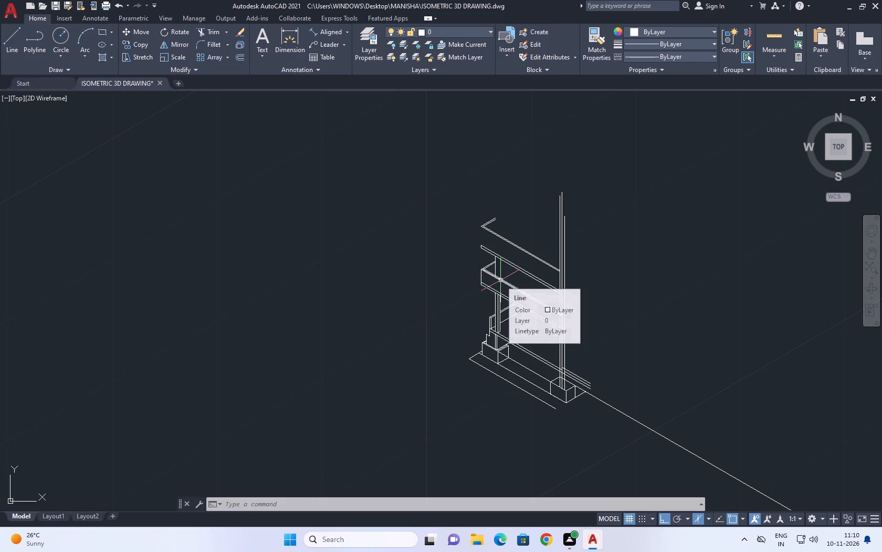
Join the two collinear segments of the extended panel's bottom sloping edge into one line.
middle_drag(488, 293, 453, 311)
scroll(465, 313, up, 2)
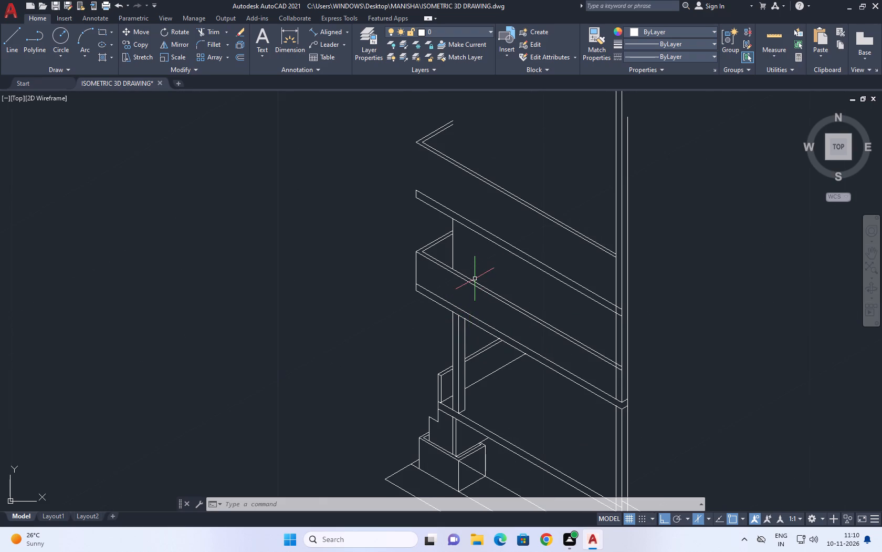
scroll(451, 343, down, 1)
scroll(458, 332, up, 1)
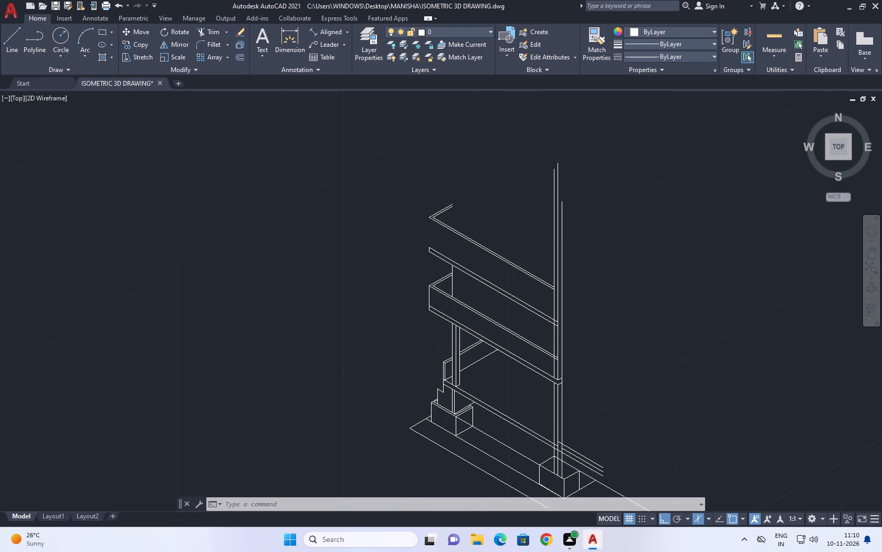
scroll(458, 332, up, 1)
click(465, 324)
click(422, 300)
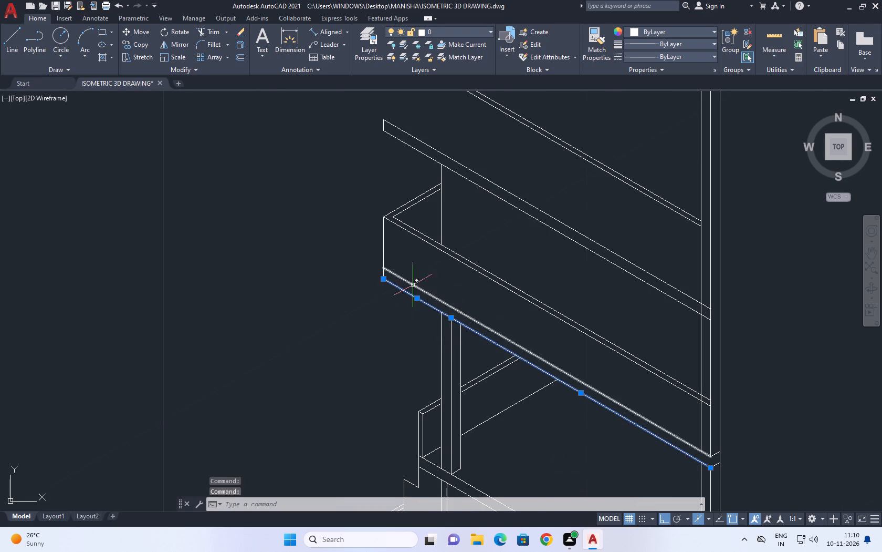
key(j)
key(Return)
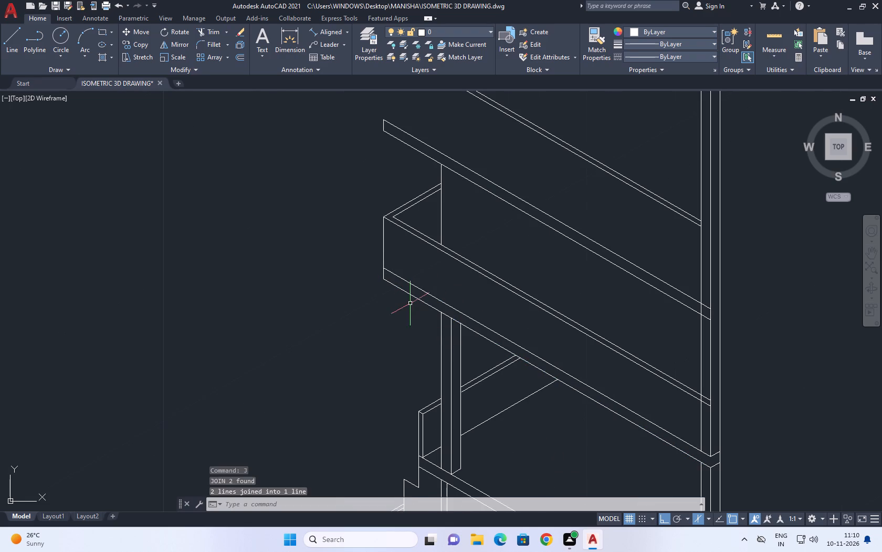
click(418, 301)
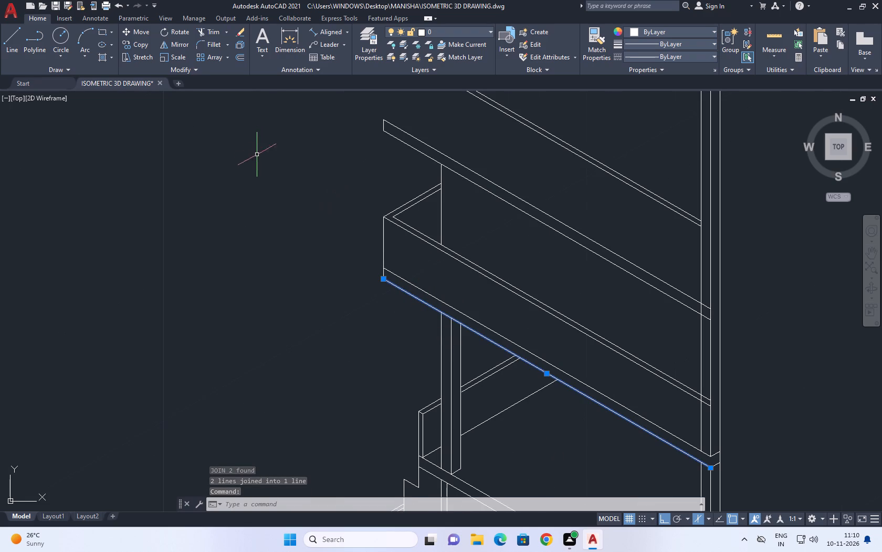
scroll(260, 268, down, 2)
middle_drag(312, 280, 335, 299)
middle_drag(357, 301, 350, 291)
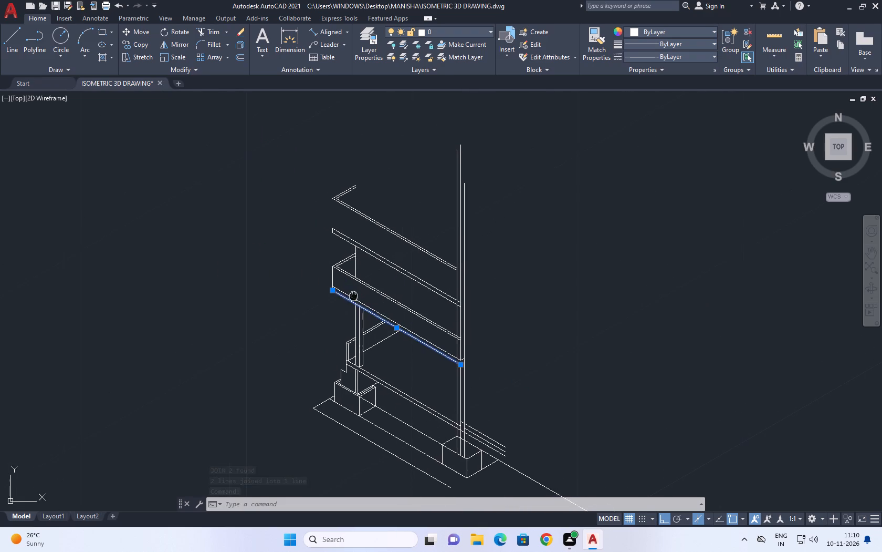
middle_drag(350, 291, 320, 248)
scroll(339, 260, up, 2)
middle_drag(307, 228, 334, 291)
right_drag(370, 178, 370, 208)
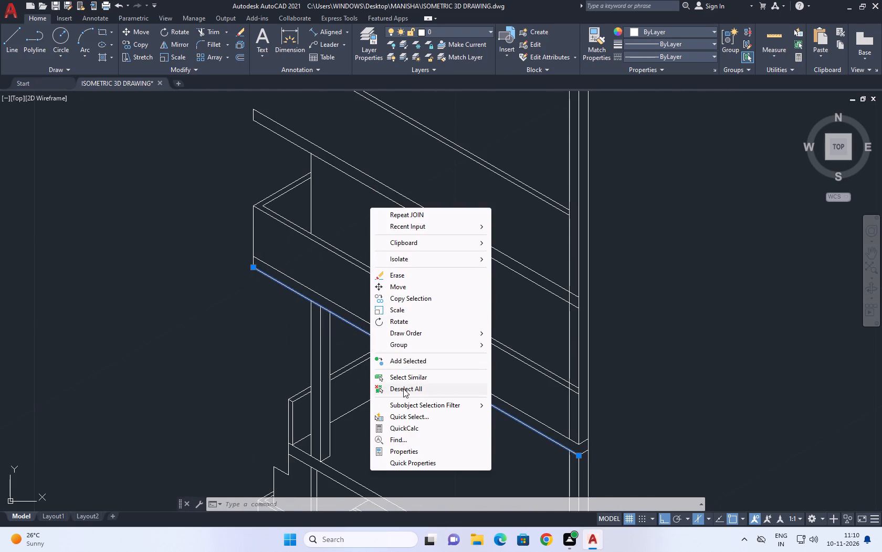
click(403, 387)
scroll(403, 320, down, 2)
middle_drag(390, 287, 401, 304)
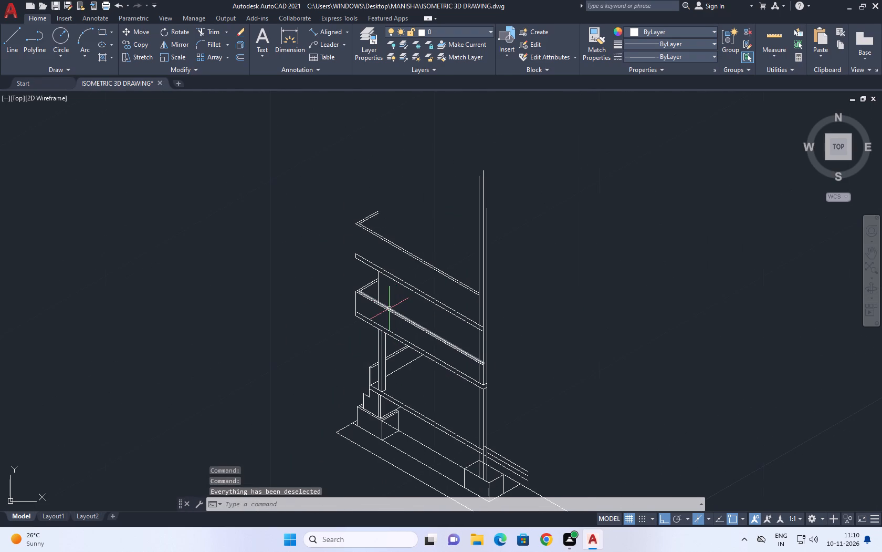
Copy the lower line of the sloping pair above the extended panel 2.80 units vertically upward.
scroll(375, 262, up, 2)
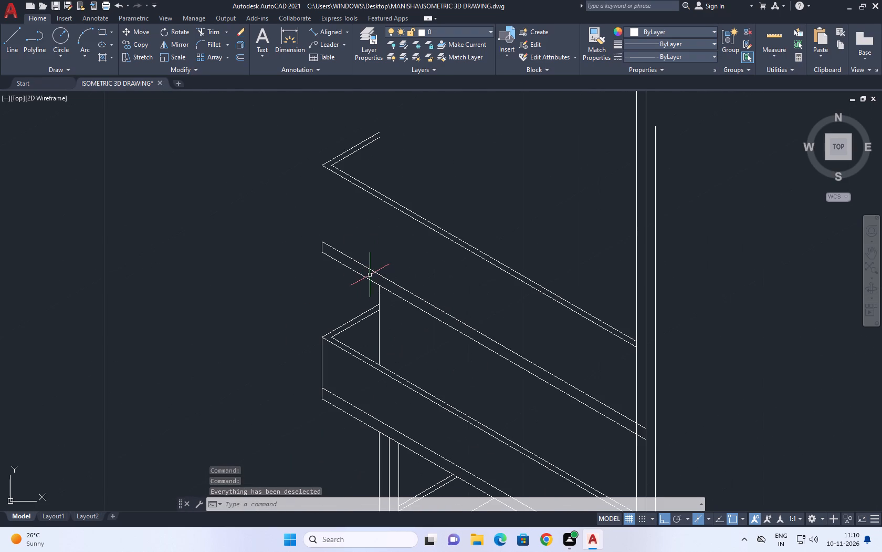
click(369, 277)
click(366, 279)
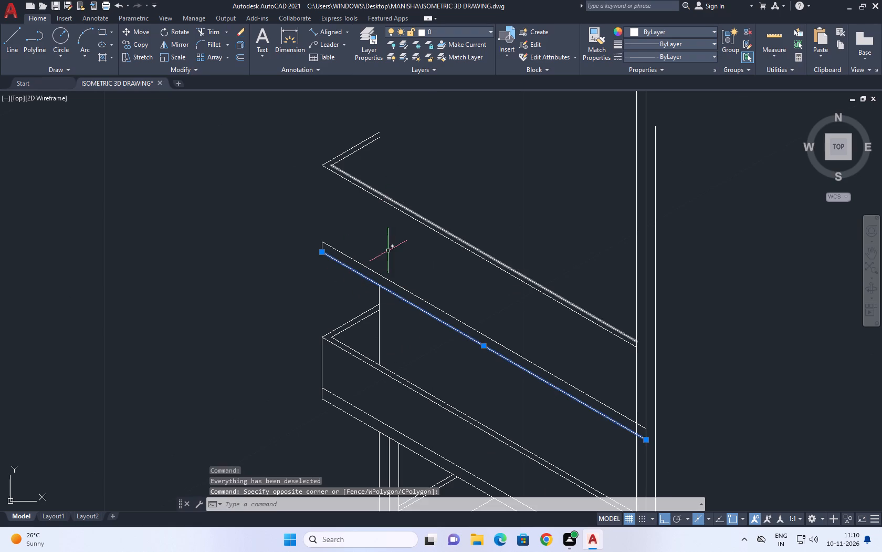
click(143, 42)
click(378, 298)
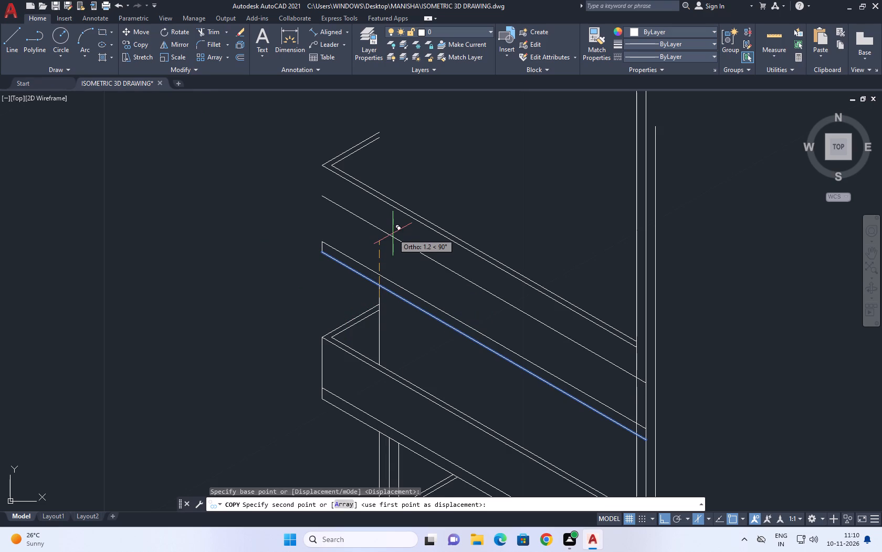
scroll(395, 233, down, 1)
middle_drag(397, 201, 396, 257)
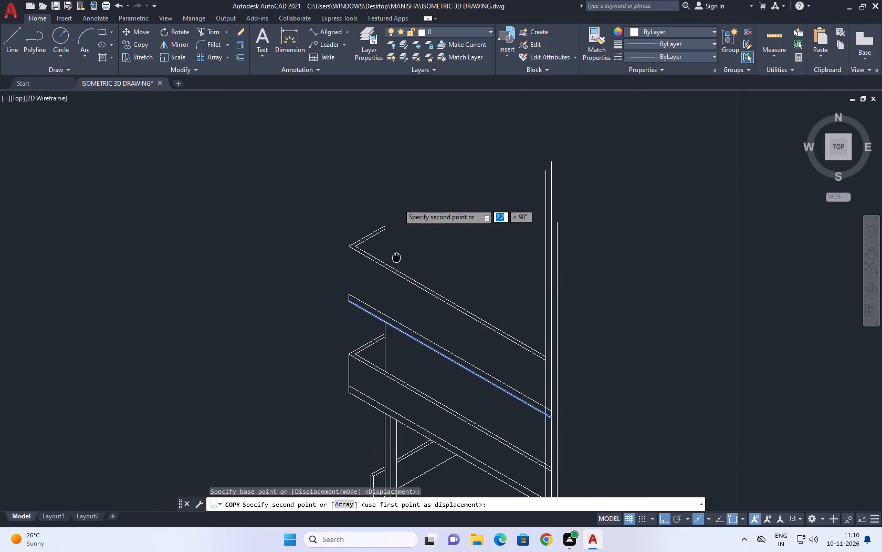
middle_drag(396, 257, 398, 259)
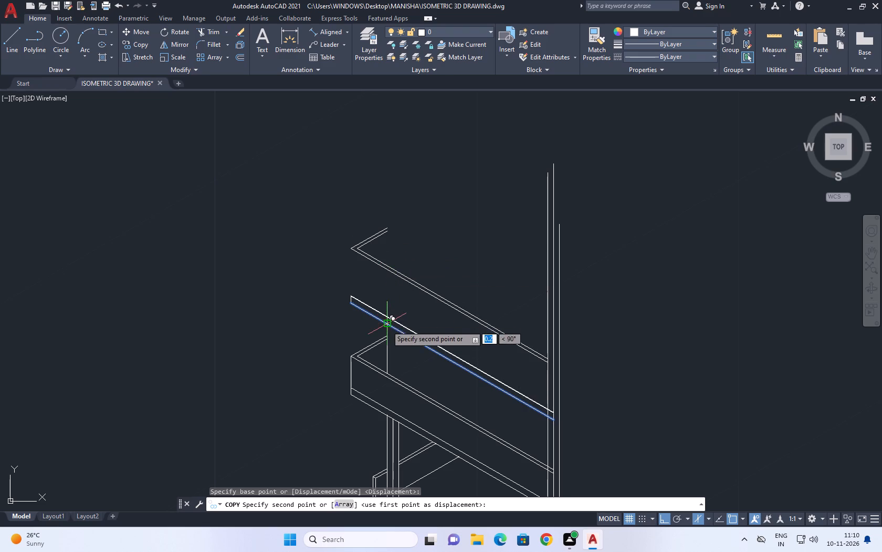
scroll(384, 329, up, 1)
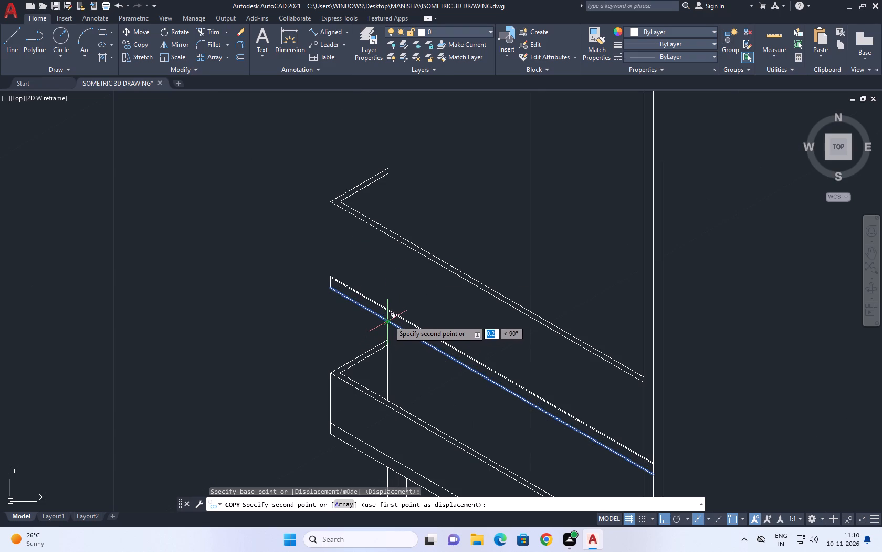
middle_drag(402, 158, 403, 241)
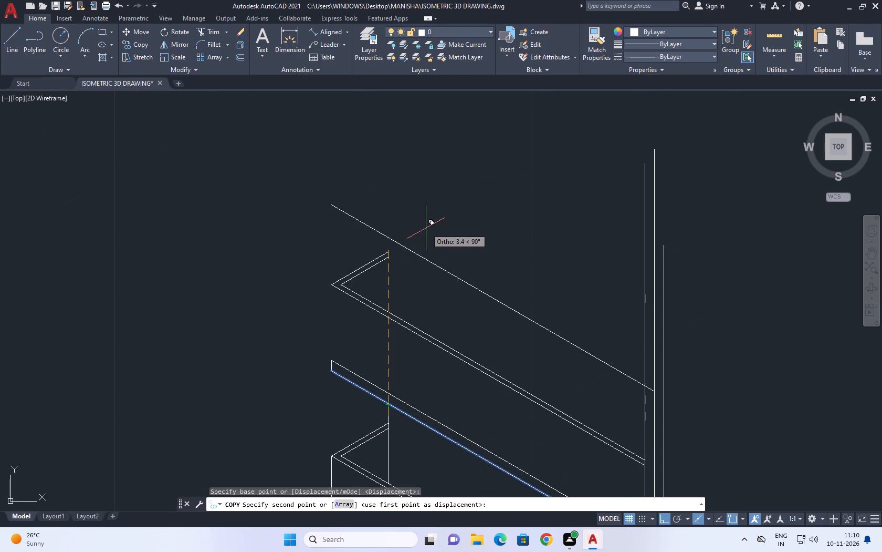
text(2.80)
key(Return)
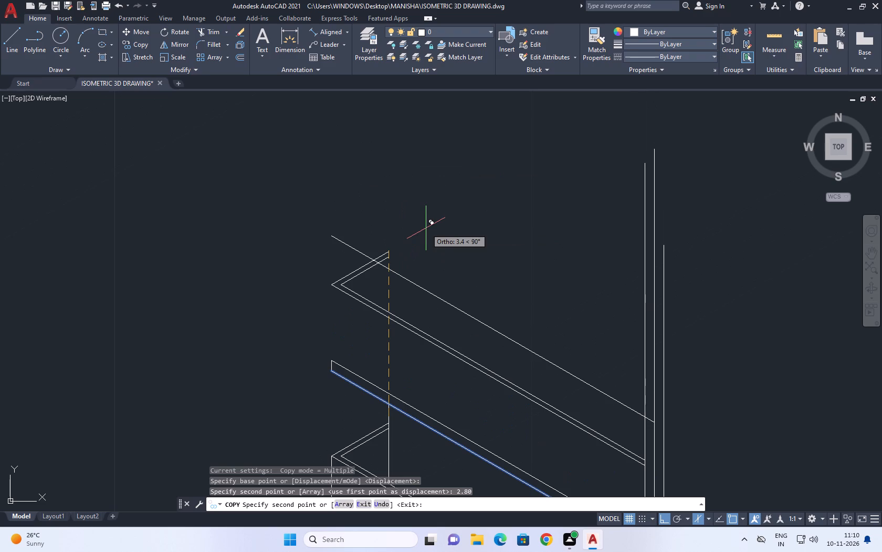
right_click(413, 202)
click(432, 221)
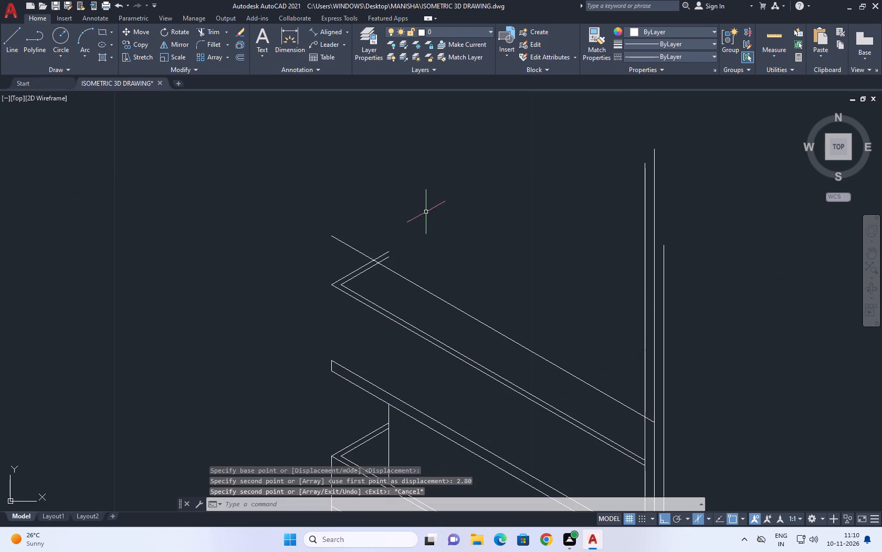
Measure the vertical gap from the extended panel's outer rim line down to the upper of its two bottom sloping lines.
middle_drag(397, 282, 396, 229)
middle_drag(382, 325, 366, 197)
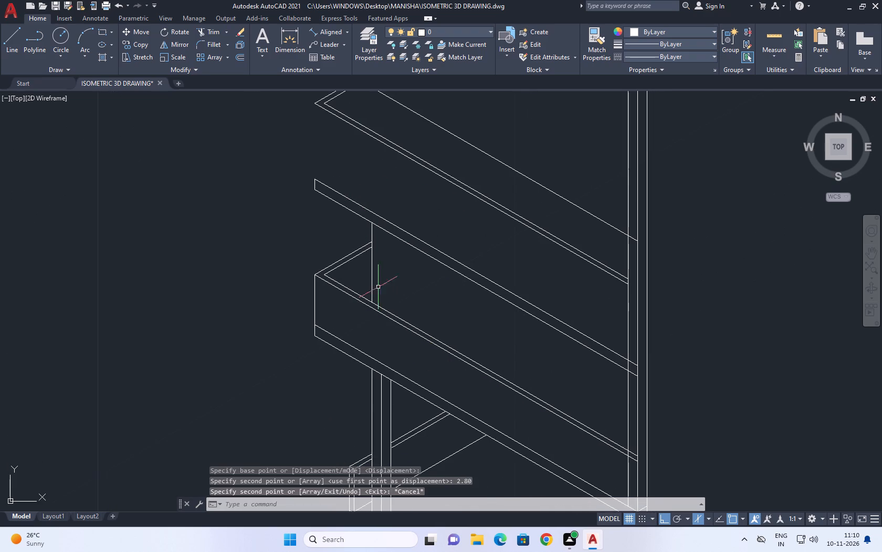
middle_drag(307, 255, 316, 310)
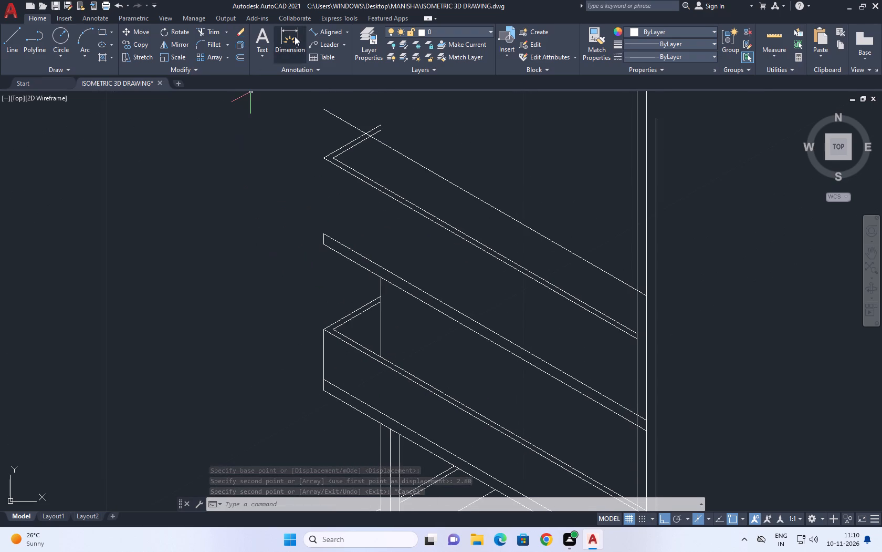
click(319, 33)
scroll(374, 363, up, 2)
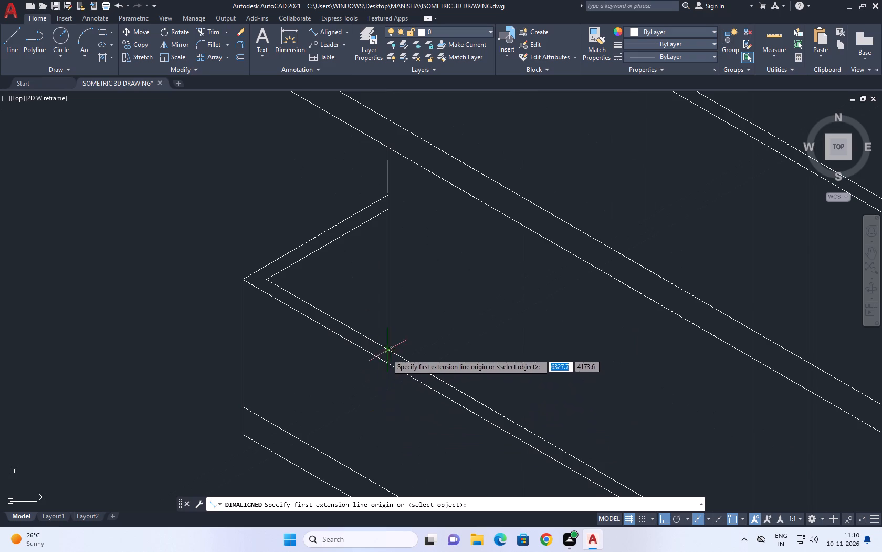
click(381, 364)
scroll(383, 343, down, 2)
scroll(399, 412, up, 1)
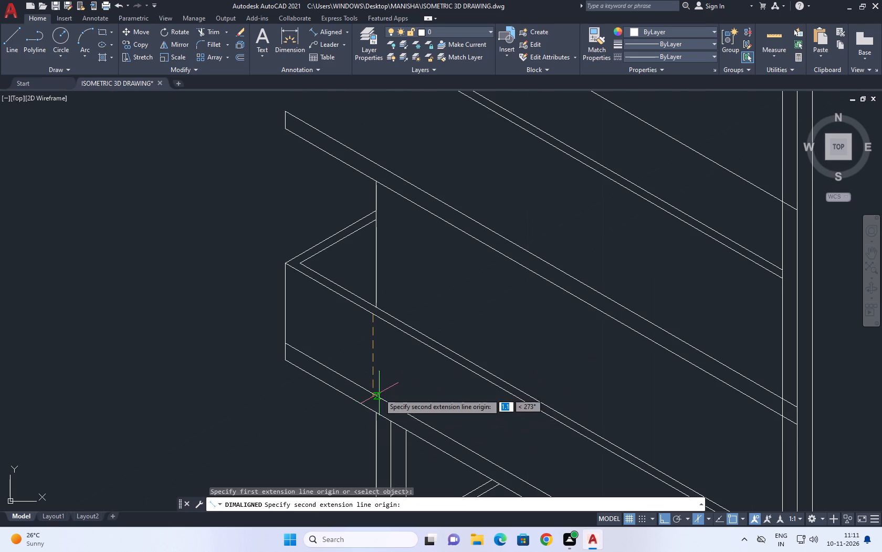
click(372, 392)
scroll(370, 354, down, 2)
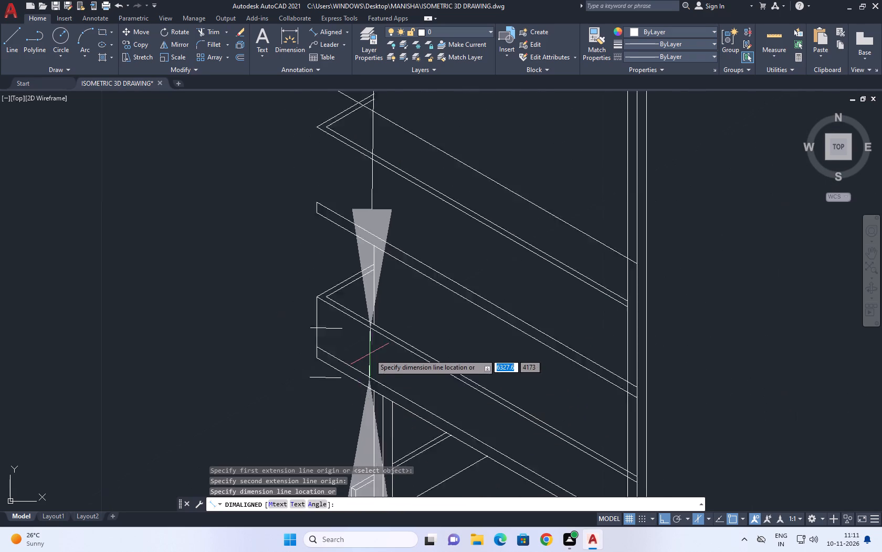
scroll(370, 354, down, 3)
right_drag(337, 349, 331, 344)
click(366, 362)
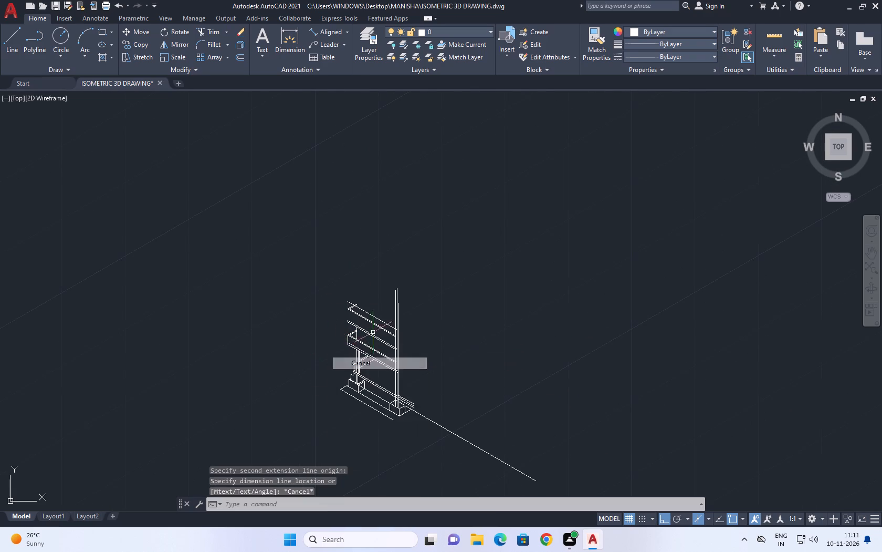
Copy the upper line of the sloping pair above the extended panel 1 unit vertically upward.
scroll(341, 284, up, 1)
scroll(381, 364, up, 2)
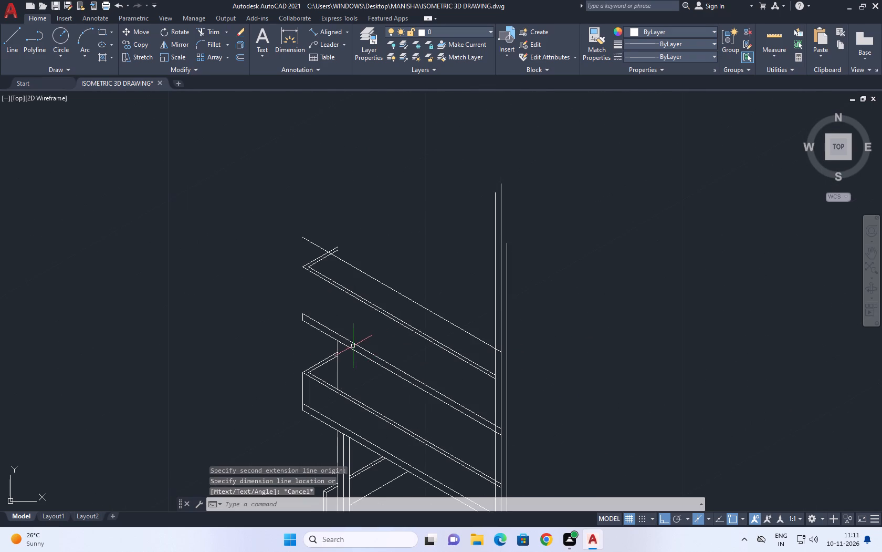
click(351, 343)
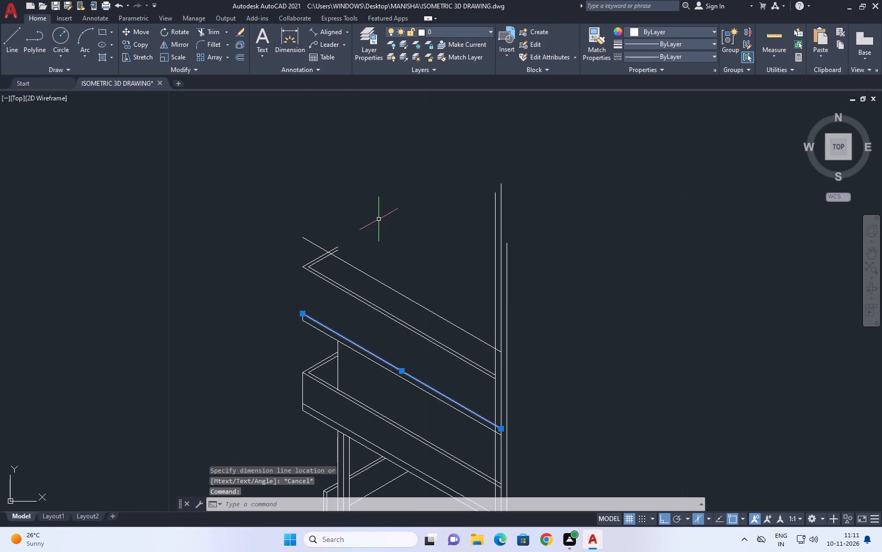
drag(136, 41, 138, 46)
click(412, 307)
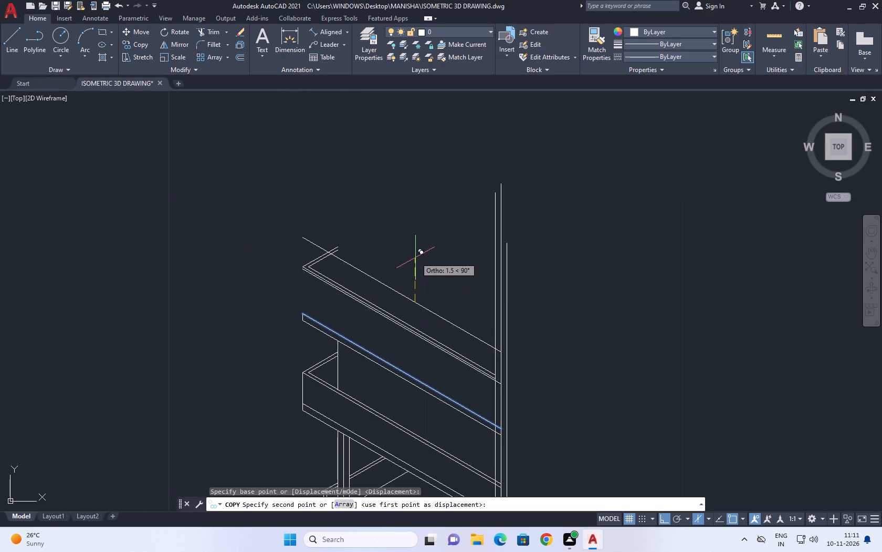
key(1)
key(Return)
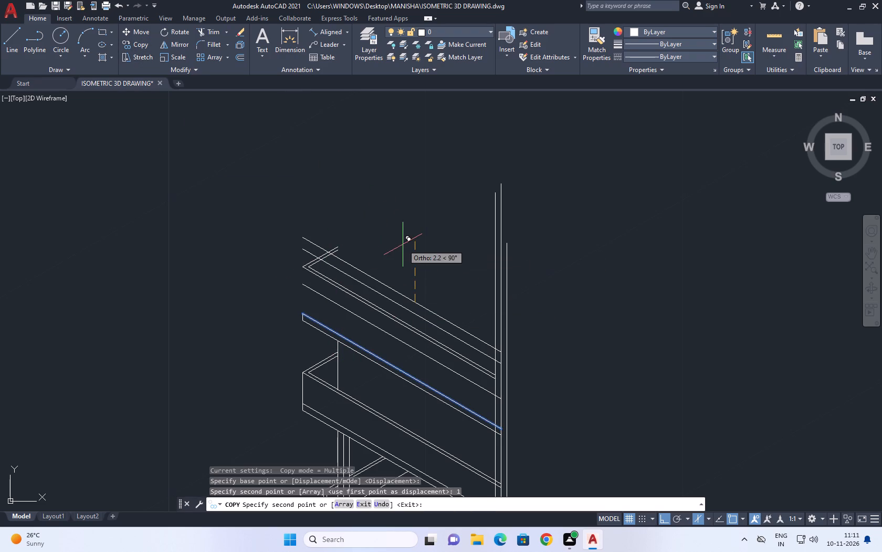
right_click(429, 205)
click(457, 221)
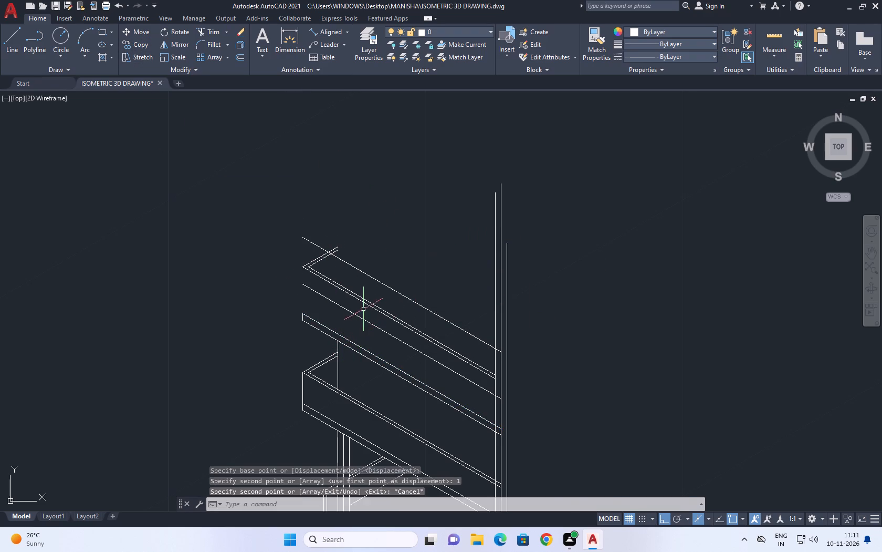
Move the four lines of the upper V-shaped rim down so its outer corner meets the outer end of the 1-unit copy.
scroll(367, 304, up, 2)
click(387, 295)
drag(351, 310, 345, 313)
click(244, 201)
click(219, 188)
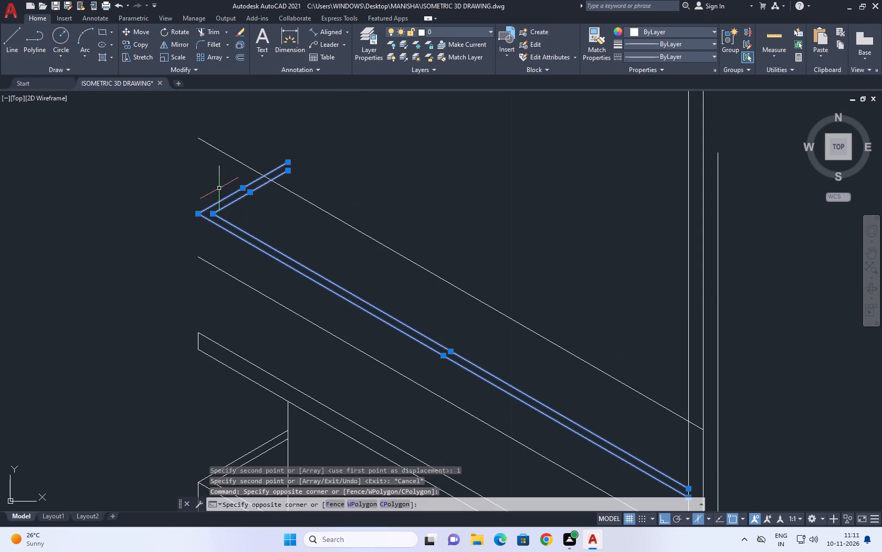
click(135, 25)
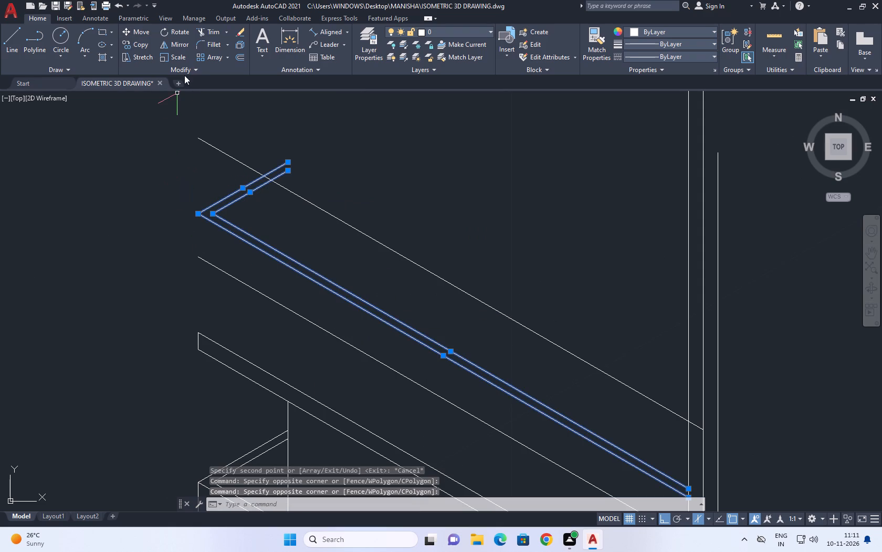
click(144, 33)
click(200, 212)
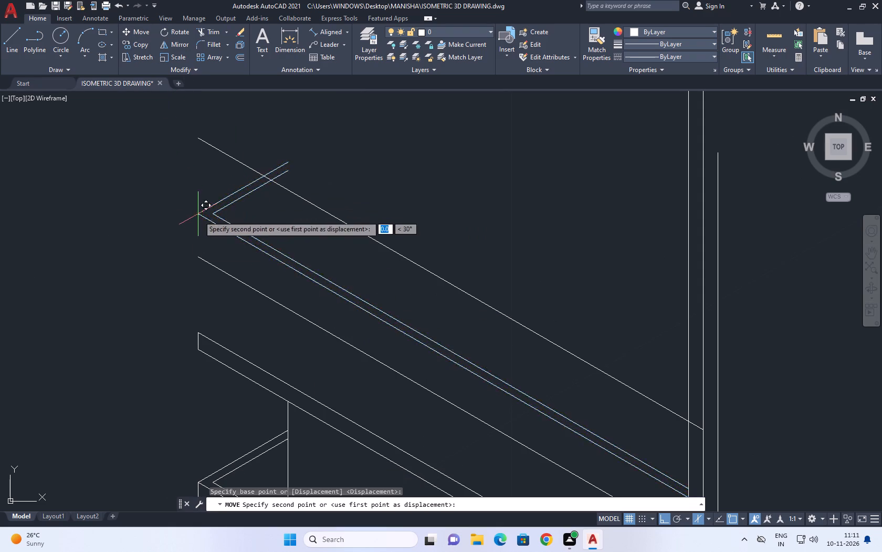
click(196, 258)
scroll(223, 267, down, 1)
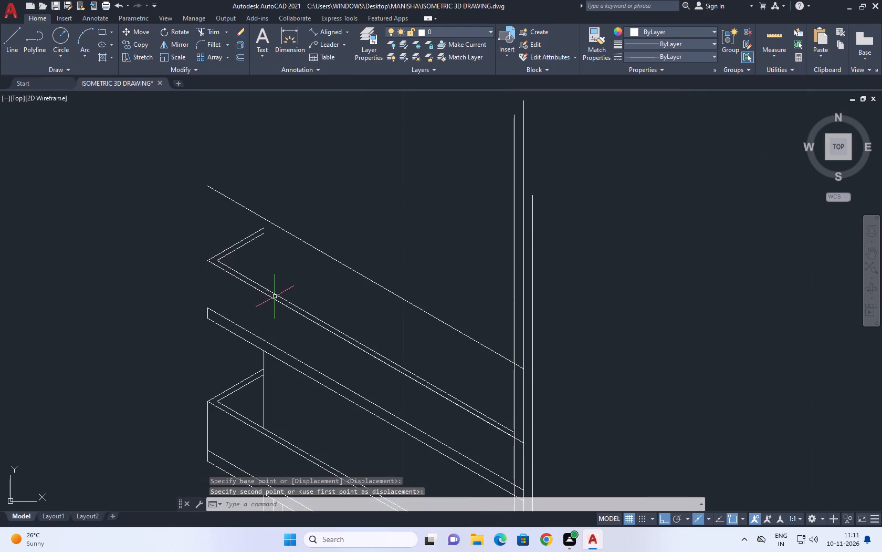
Erase the copied sloping line that overlaps the moved rim's outer edge.
click(274, 299)
right_click(358, 216)
click(398, 284)
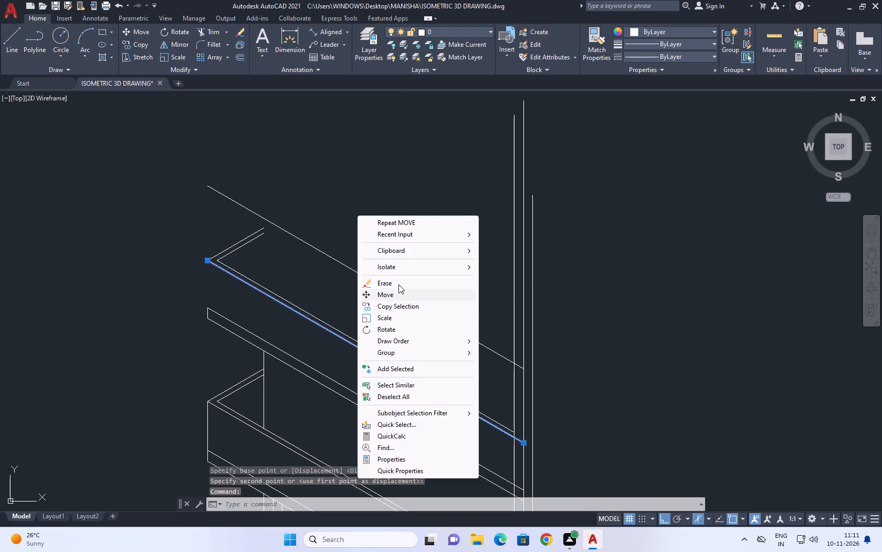
Draw a vertical line from the top of the extended panel's short vertical edge up past the topmost sloping line.
scroll(470, 376, down, 1)
middle_drag(398, 311, 404, 320)
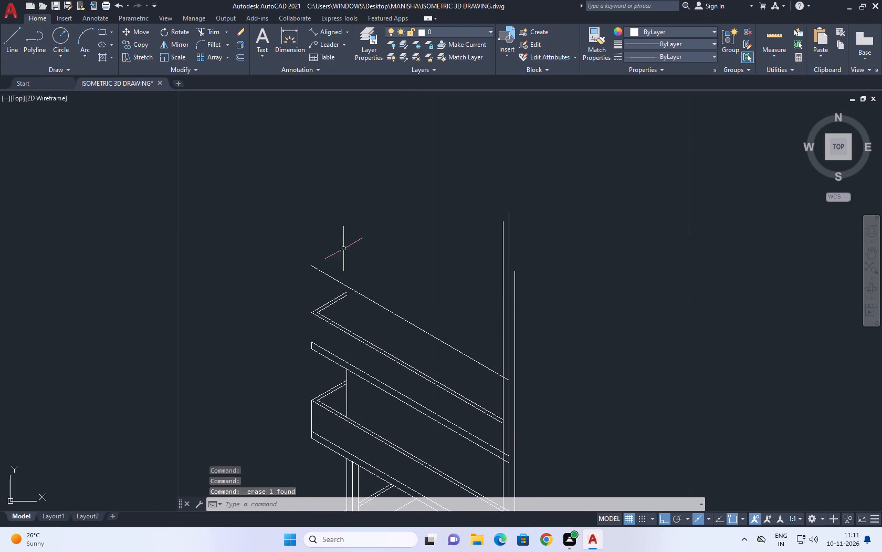
click(10, 53)
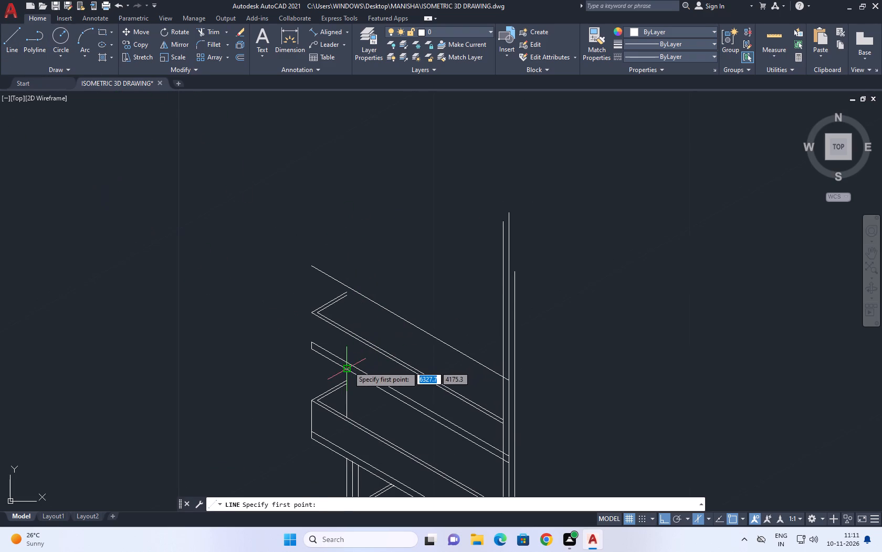
click(348, 366)
drag(338, 197, 338, 202)
right_click(385, 197)
click(417, 215)
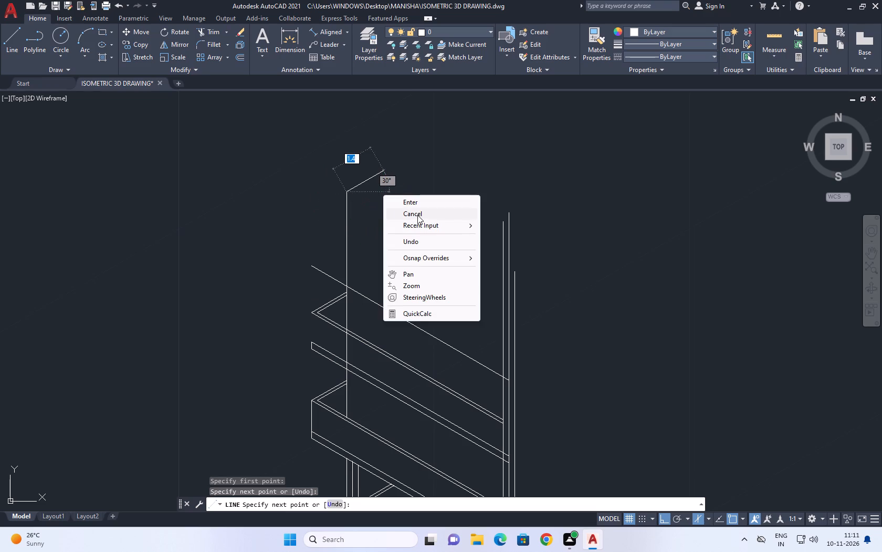
Trim the overshoots where the vertical and topmost sloping line cross, and the vertical's pieces inside the upper rim and between the sloping pair below.
click(205, 23)
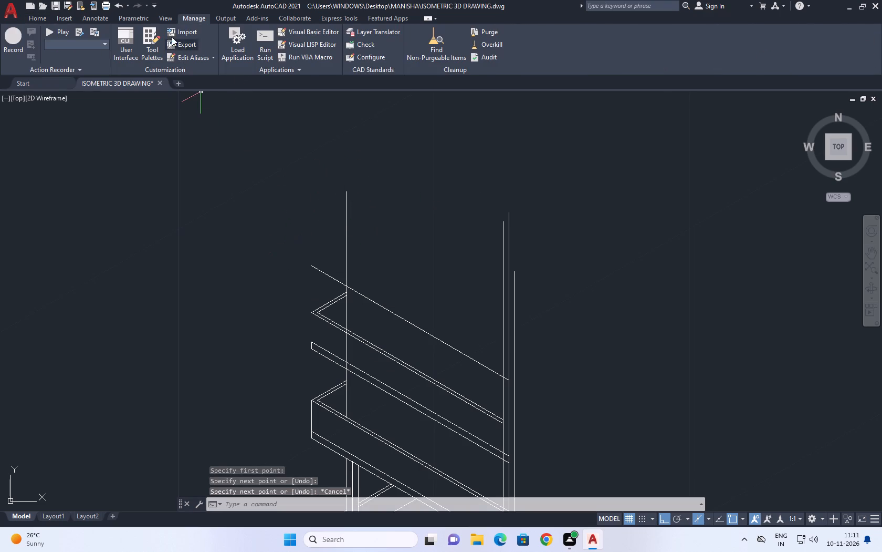
click(39, 16)
click(211, 30)
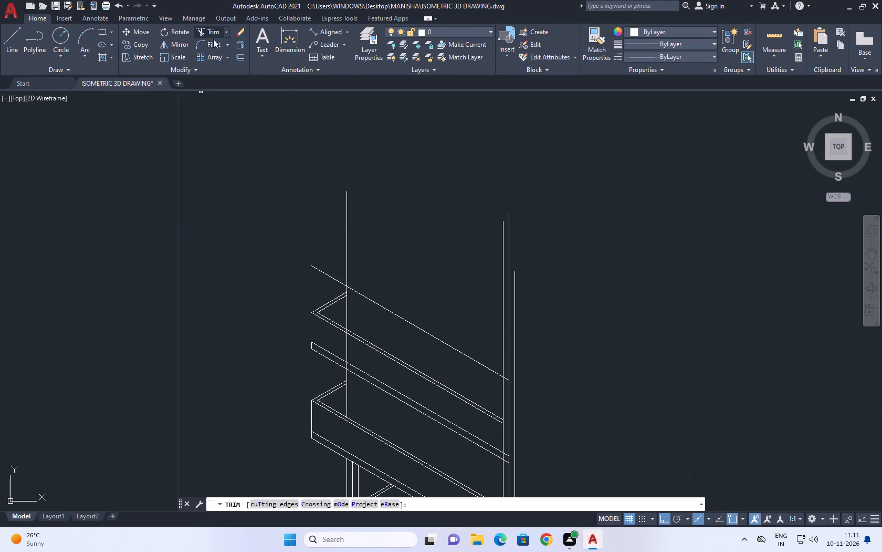
click(312, 281)
click(398, 238)
click(343, 309)
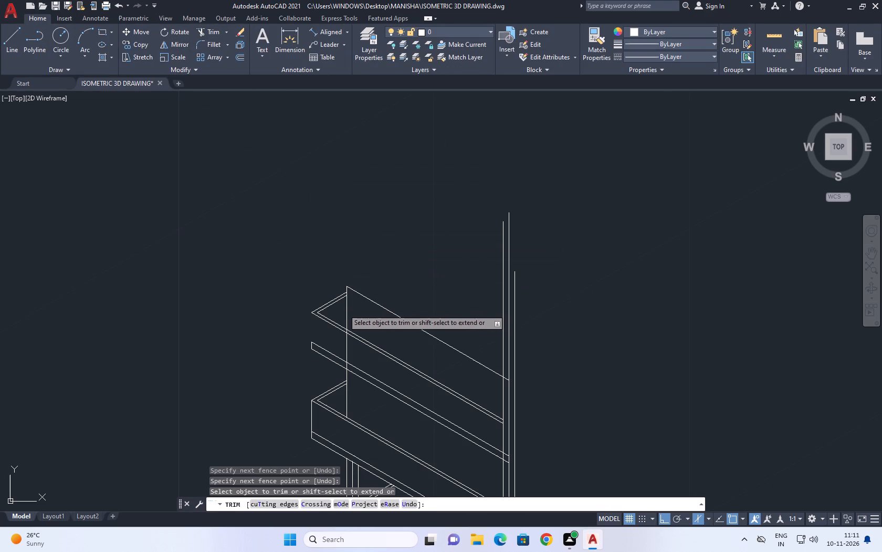
click(359, 315)
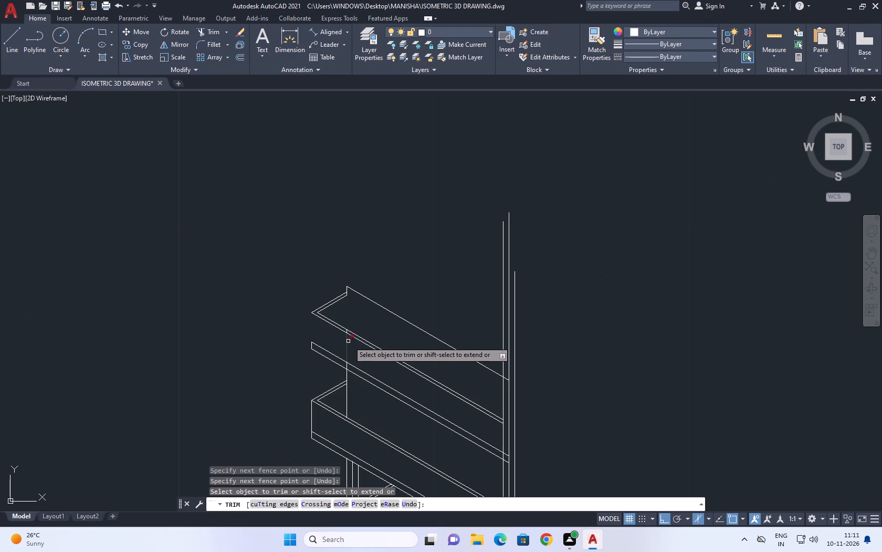
scroll(343, 363, up, 2)
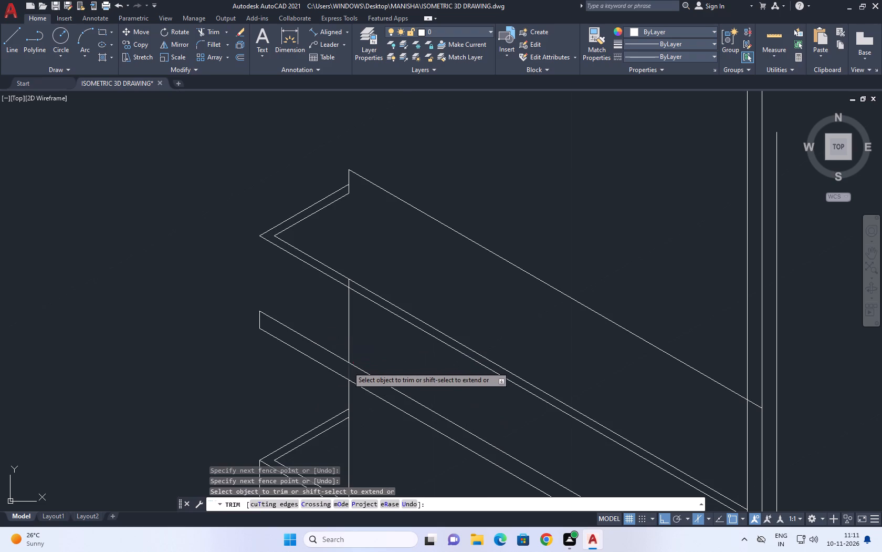
click(348, 366)
scroll(373, 340, down, 1)
middle_drag(425, 270, 427, 291)
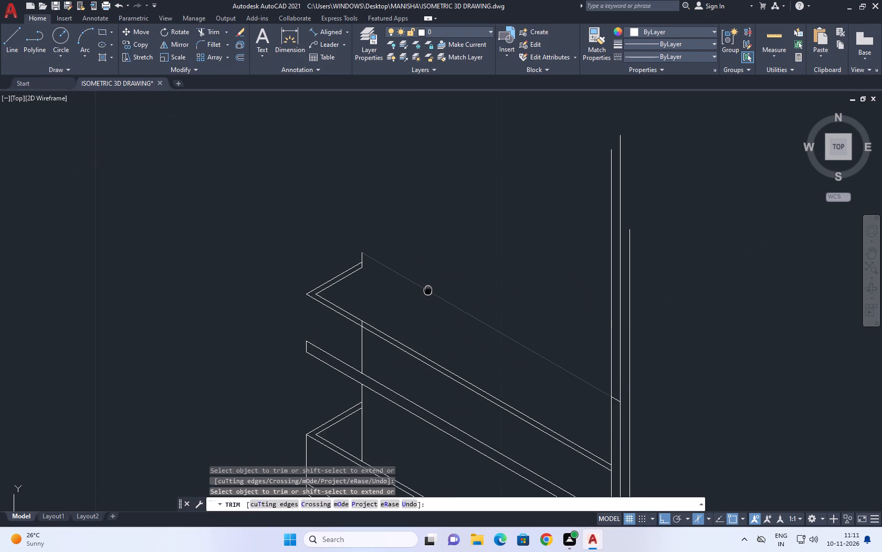
middle_drag(427, 291, 418, 293)
right_click(418, 225)
click(440, 242)
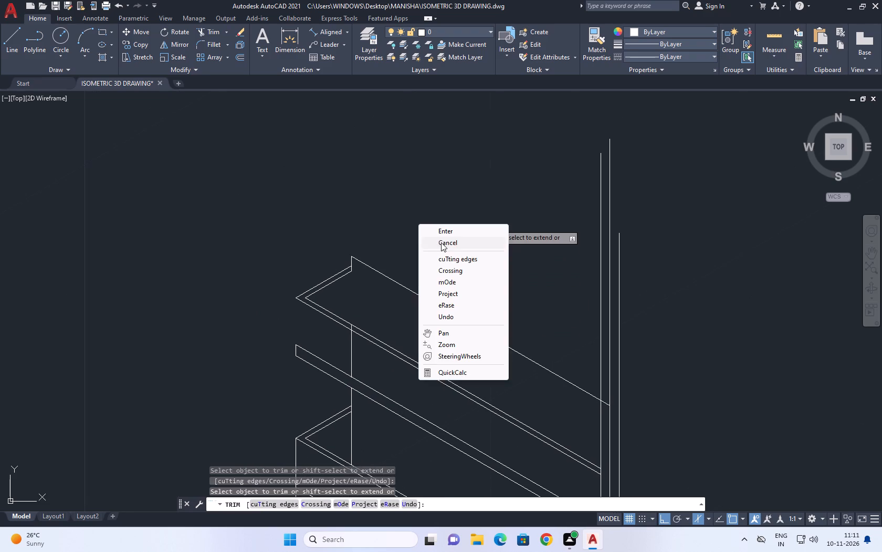
Copy the lower panel's outer vertical edge from its top corner up to the upper rim's outer corner.
middle_drag(314, 362, 352, 288)
click(333, 400)
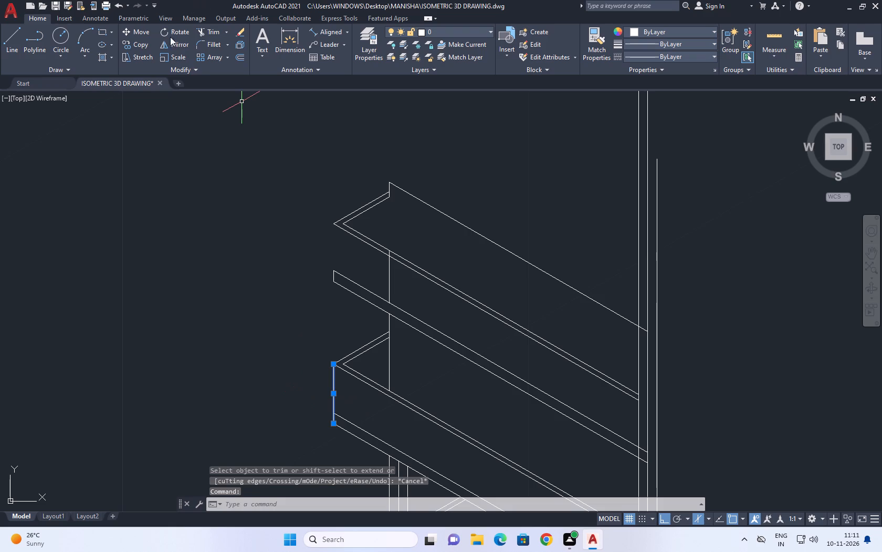
click(137, 43)
click(334, 363)
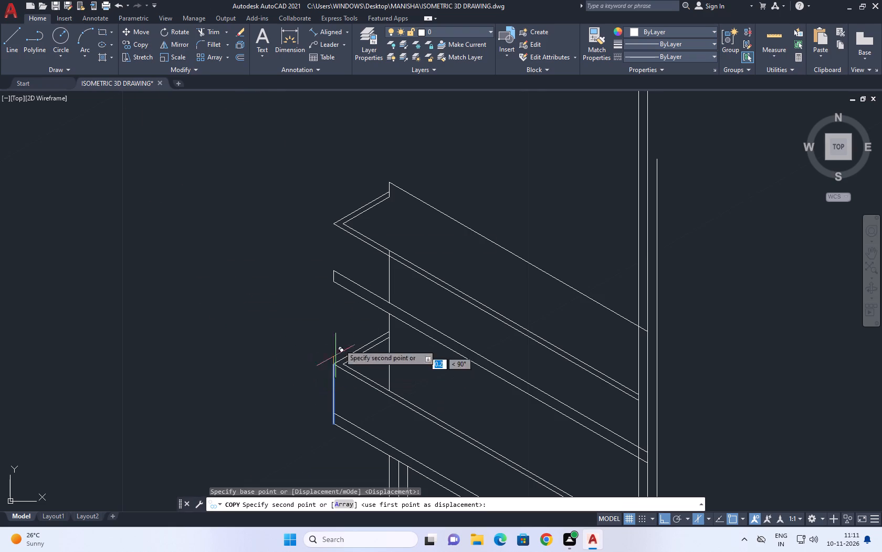
click(335, 225)
right_click(393, 162)
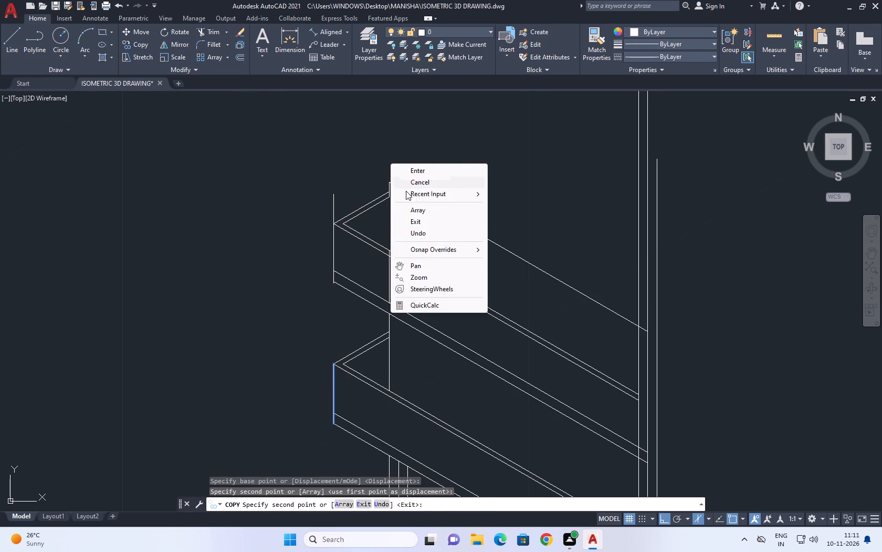
click(421, 182)
Trim the copied vertical edge where it overhangs the upper panel's lowest sloping line.
scroll(328, 278, up, 5)
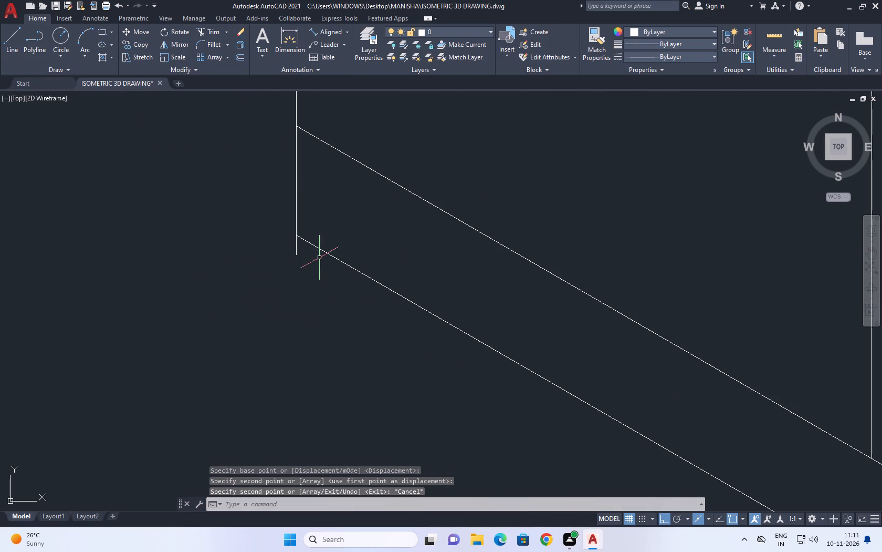
click(218, 29)
click(305, 250)
click(271, 249)
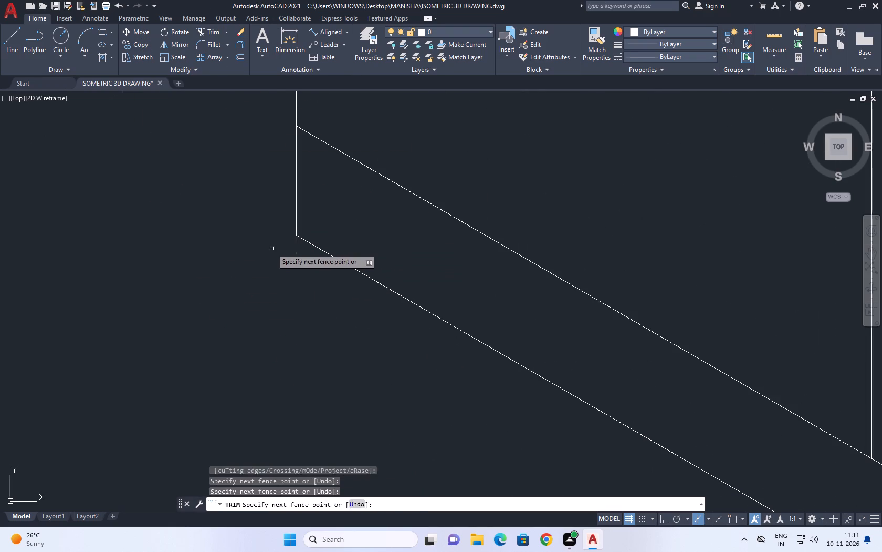
right_click(288, 284)
click(330, 309)
scroll(295, 319, down, 4)
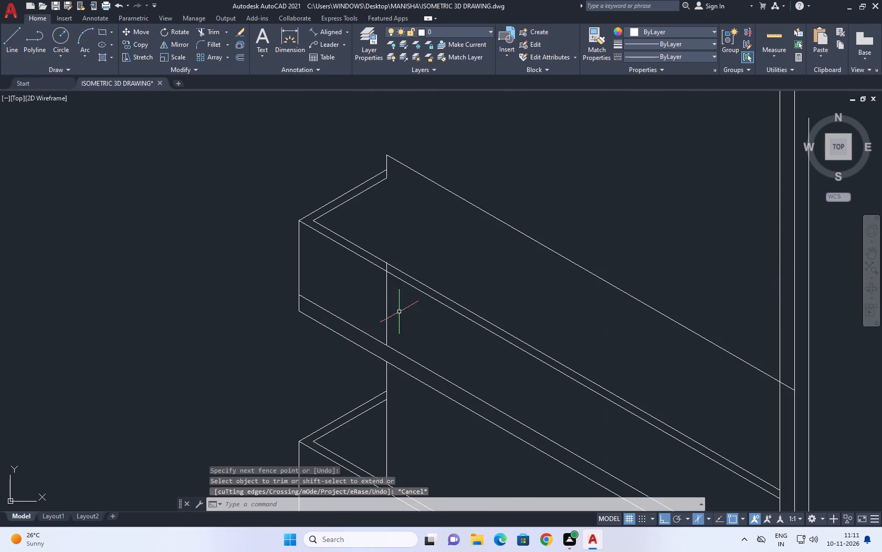
Move the vertical segment on the upper panel's face up so its top meets the end of the rim's short inner line.
middle_drag(394, 280, 400, 258)
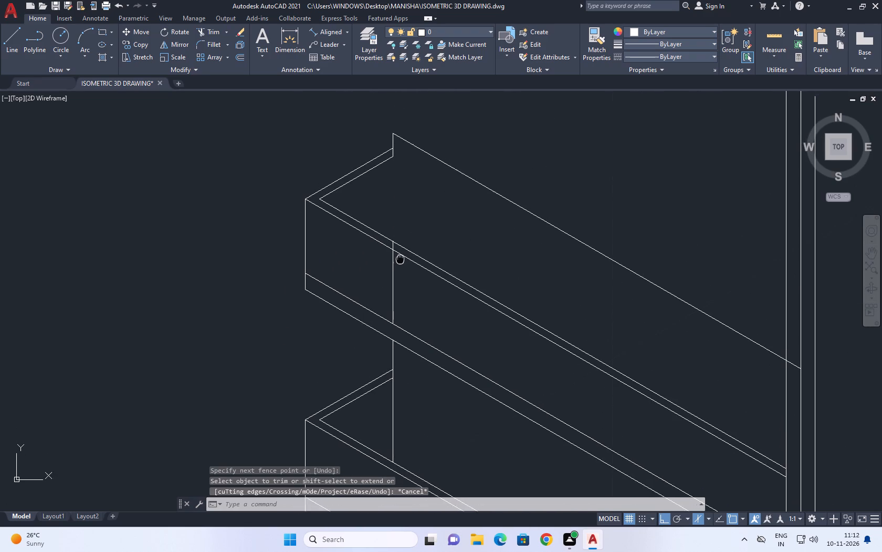
middle_drag(400, 258, 400, 262)
drag(394, 301, 393, 294)
click(380, 267)
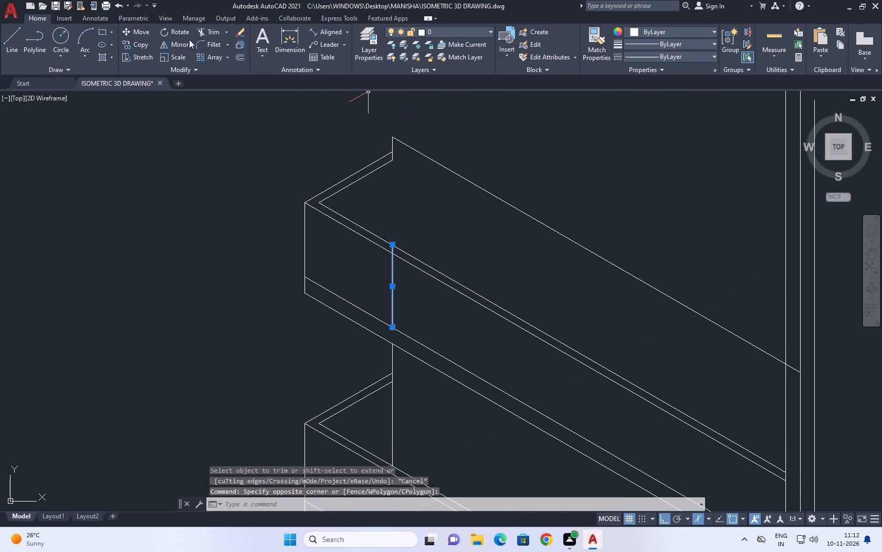
click(147, 33)
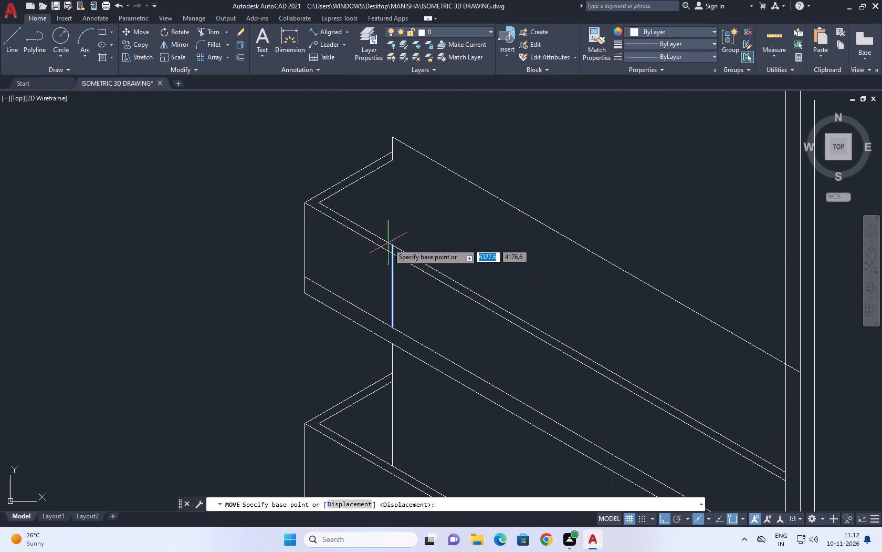
click(393, 244)
click(393, 158)
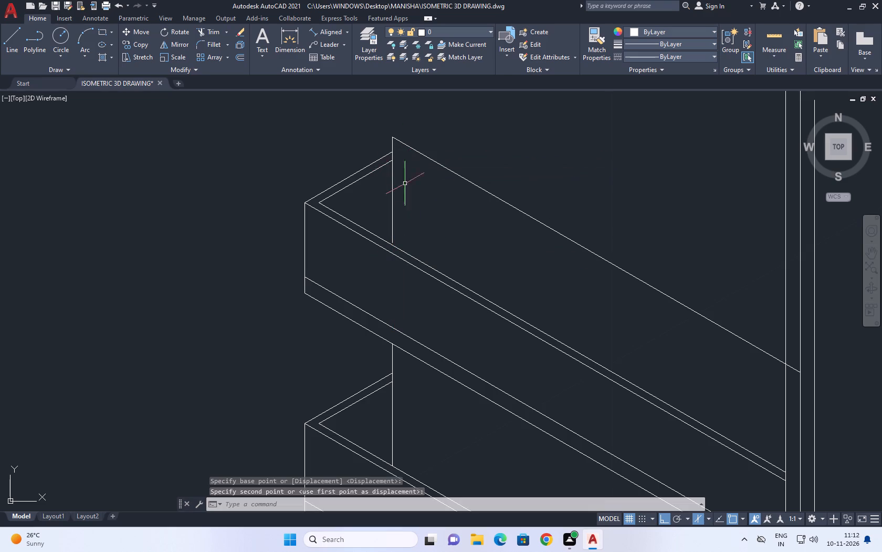
Stretch the lower end of the moved vertical line down past the upper rim's long inner line.
click(400, 197)
click(382, 187)
scroll(392, 257, up, 5)
click(393, 228)
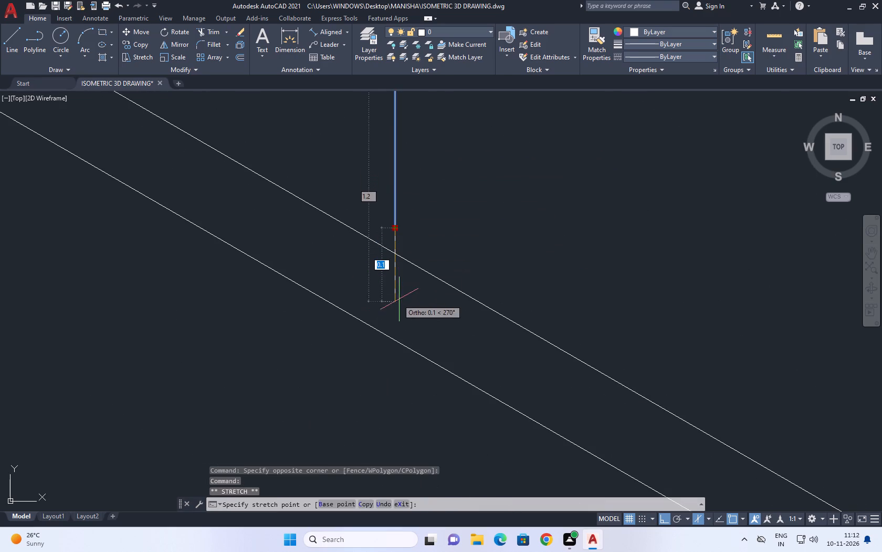
click(400, 306)
right_click(439, 212)
click(473, 385)
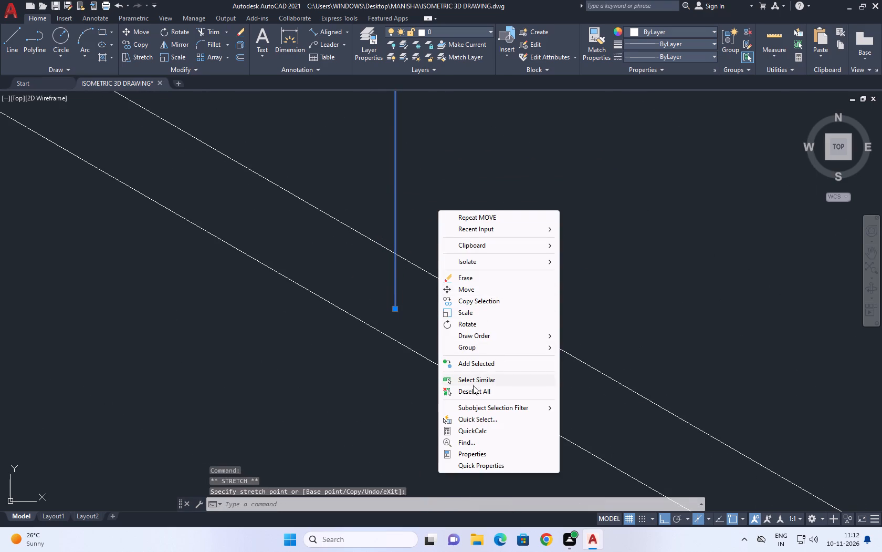
right_drag(459, 227, 457, 216)
click(498, 386)
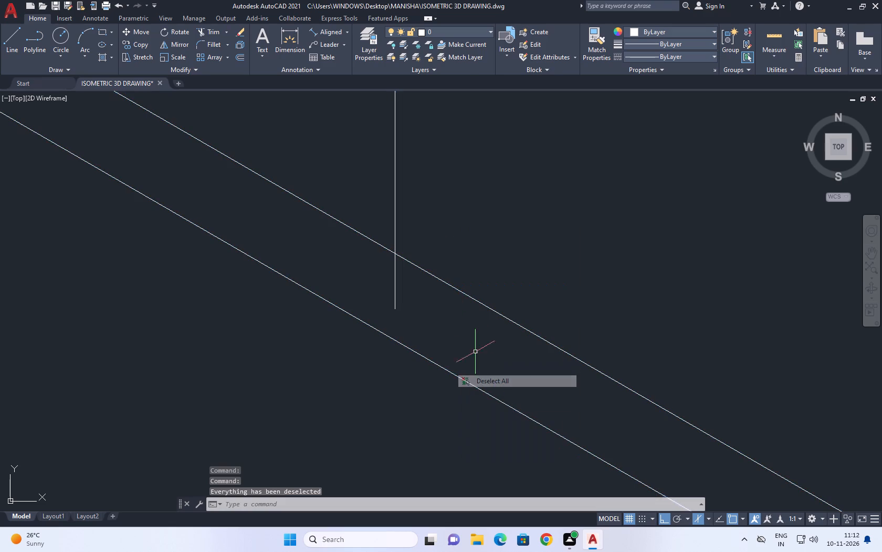
Trim the stretched vertical line back to the upper rim's long inner line.
click(217, 32)
click(431, 295)
click(366, 277)
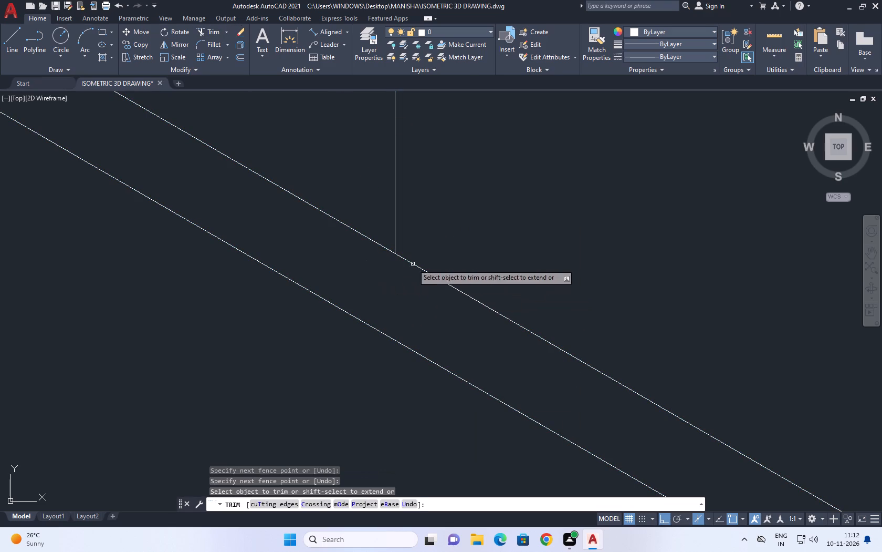
right_drag(455, 237, 458, 244)
click(482, 262)
scroll(415, 253, down, 5)
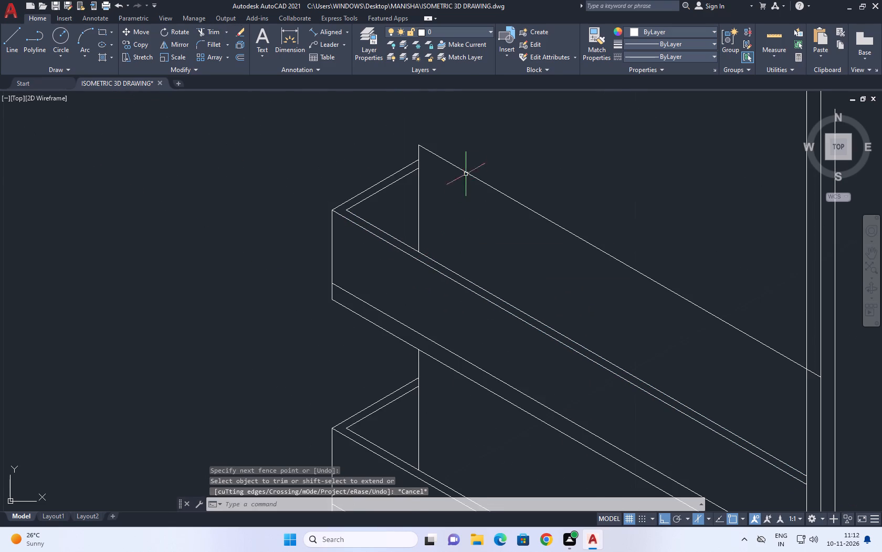
Measure the vertical distance between the bottom edges of the two panels with an aligned dimension, without placing it.
middle_drag(464, 165, 342, 156)
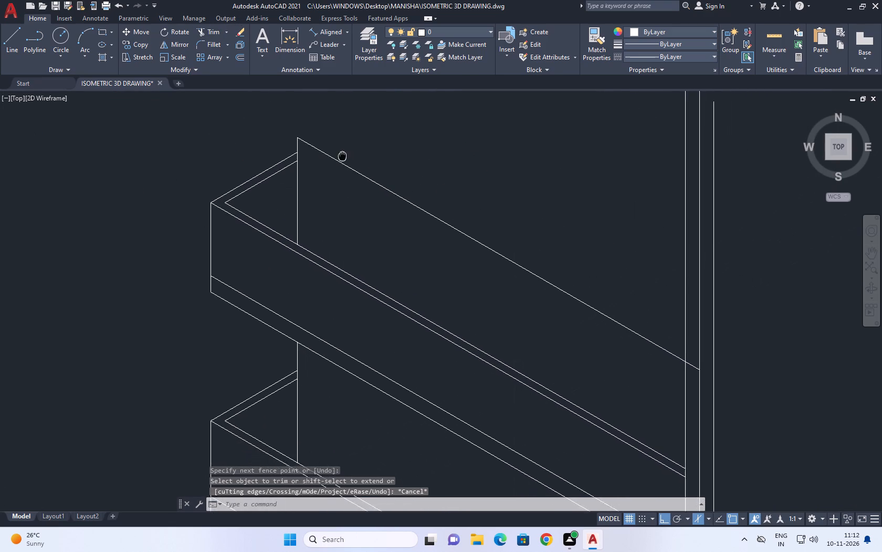
middle_drag(342, 156, 382, 165)
scroll(380, 161, down, 2)
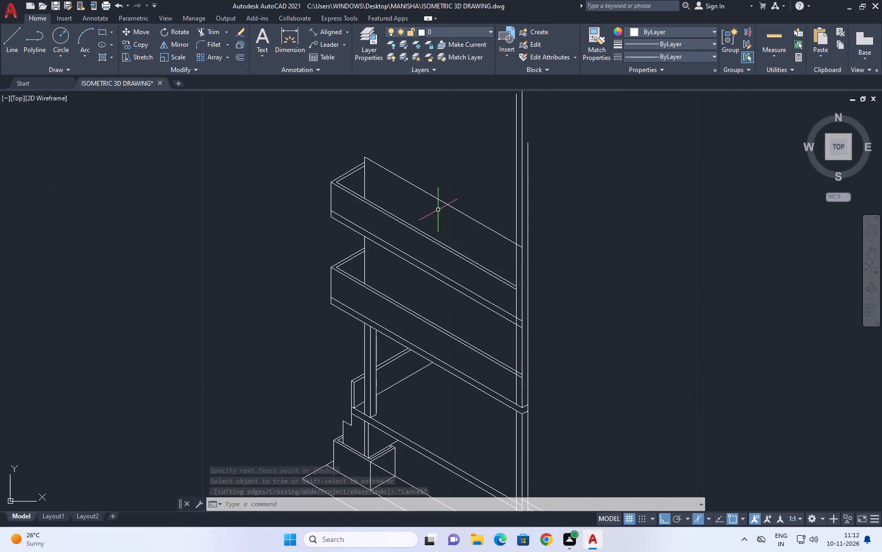
middle_drag(444, 211, 458, 222)
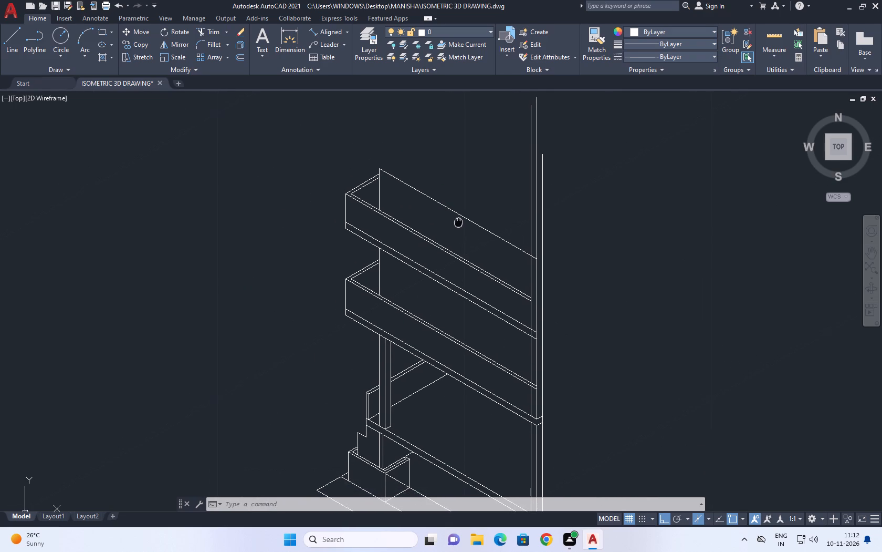
middle_drag(458, 222, 446, 171)
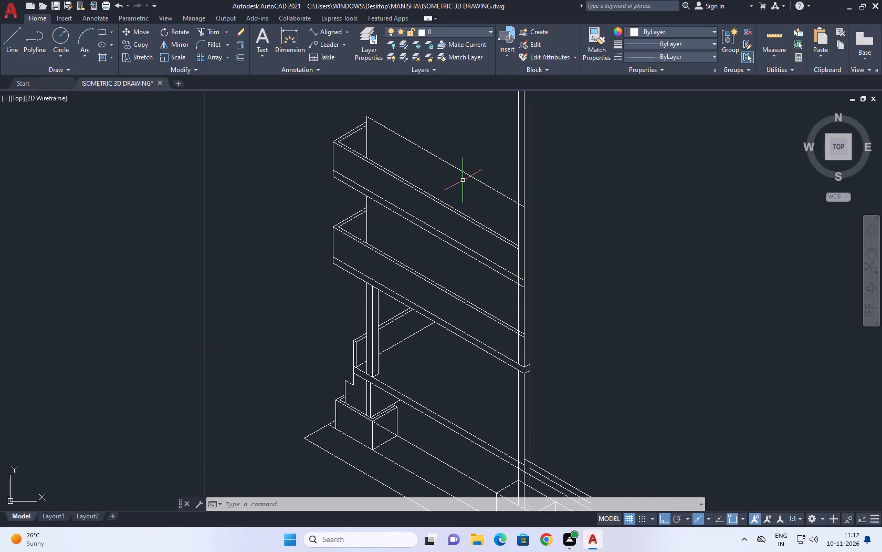
click(333, 33)
scroll(362, 220, up, 2)
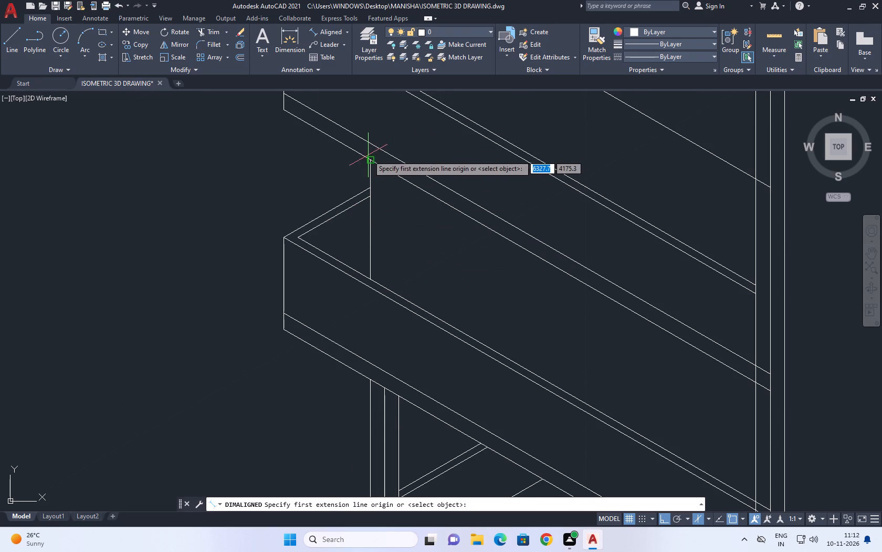
click(370, 161)
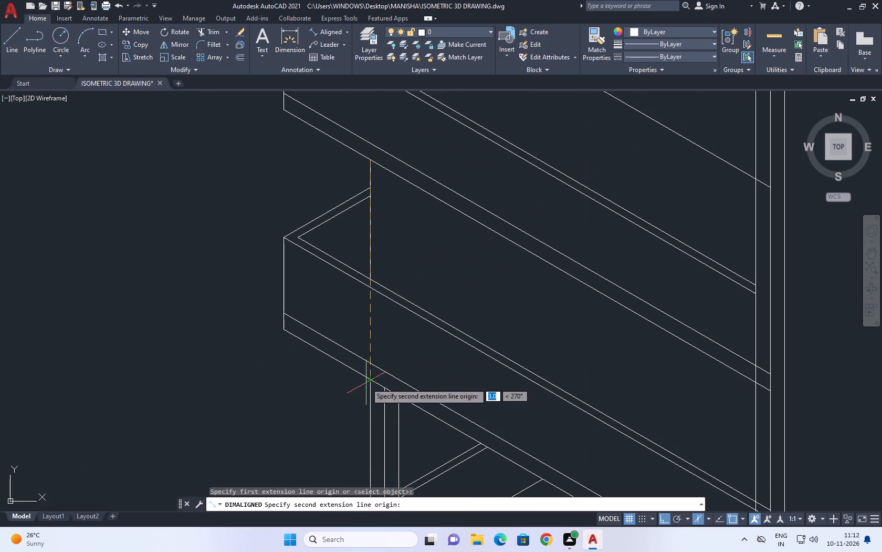
click(365, 381)
scroll(350, 367, down, 2)
right_click(280, 341)
click(320, 360)
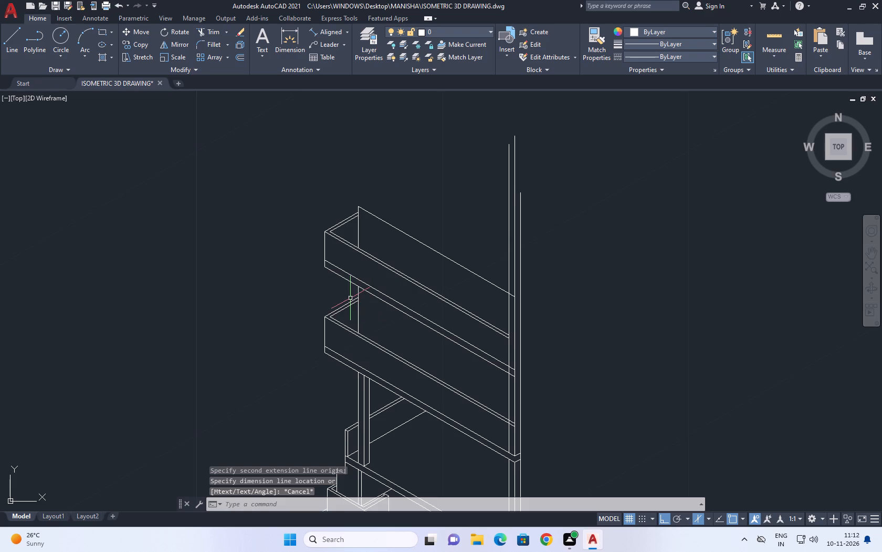
Move the four lines of the lower panel's V-shaped rim vertically down by 0.2.
scroll(350, 298, up, 1)
middle_drag(346, 330, 350, 270)
scroll(337, 282, up, 1)
drag(344, 213, 336, 219)
click(302, 308)
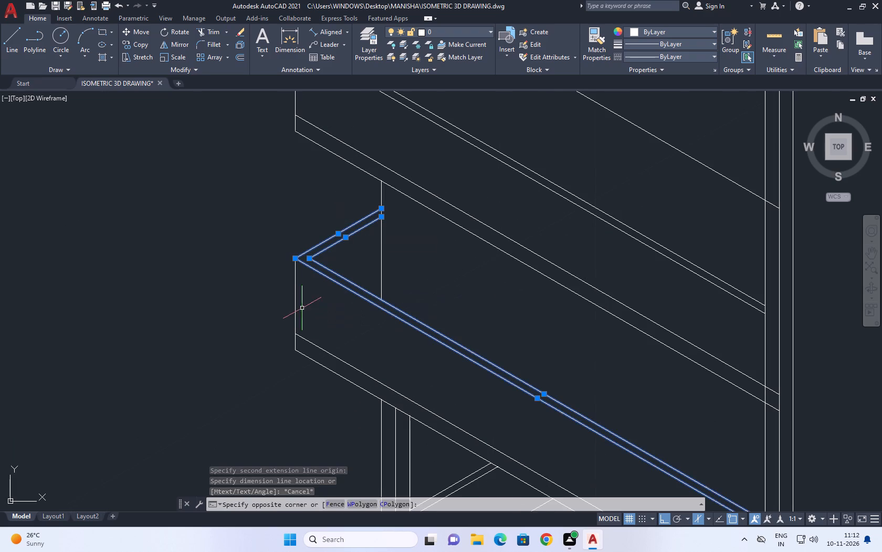
click(140, 33)
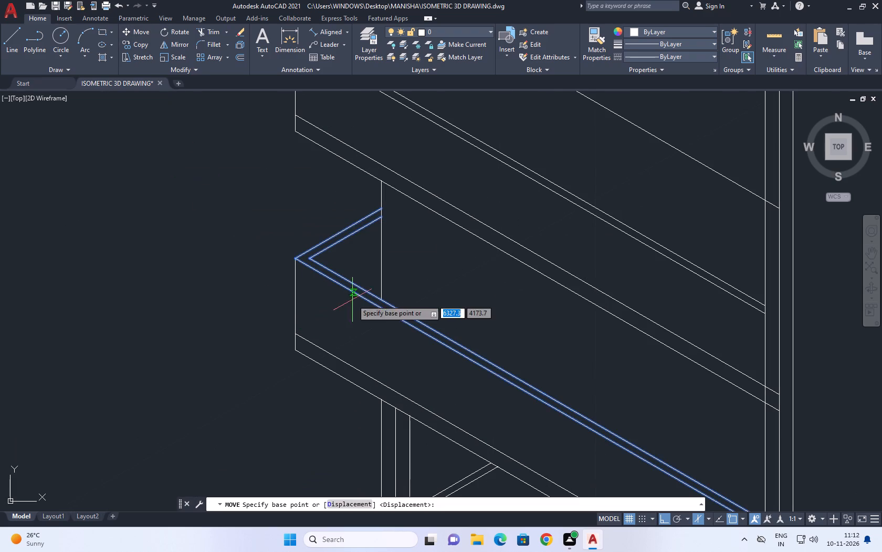
click(356, 302)
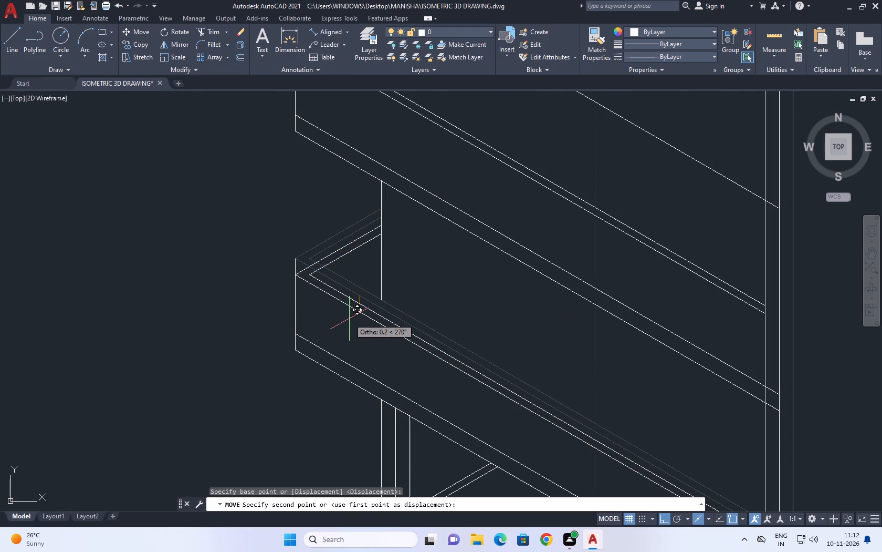
text(0.2)
key(Return)
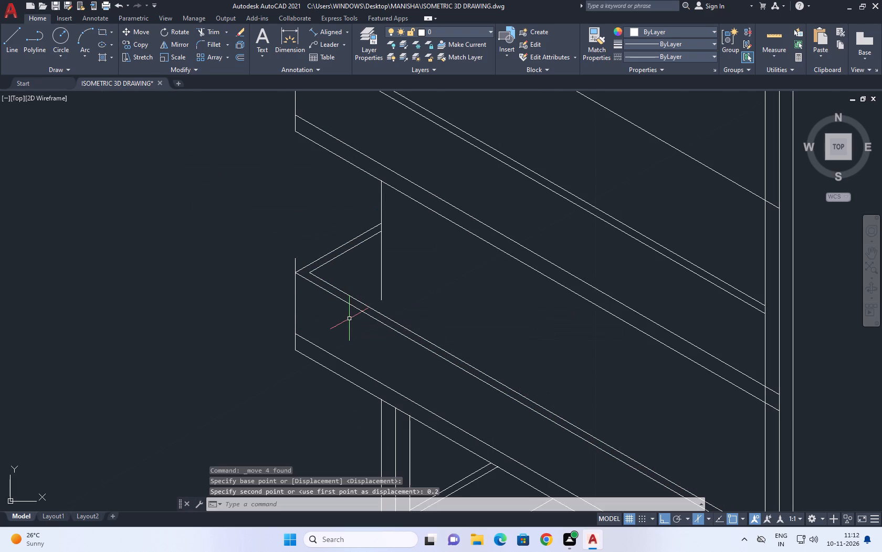
Move the upper panel's two bottom edge lines and the short vertical line below them vertically down by 0.2.
scroll(373, 276, down, 1)
click(422, 220)
drag(407, 233, 405, 238)
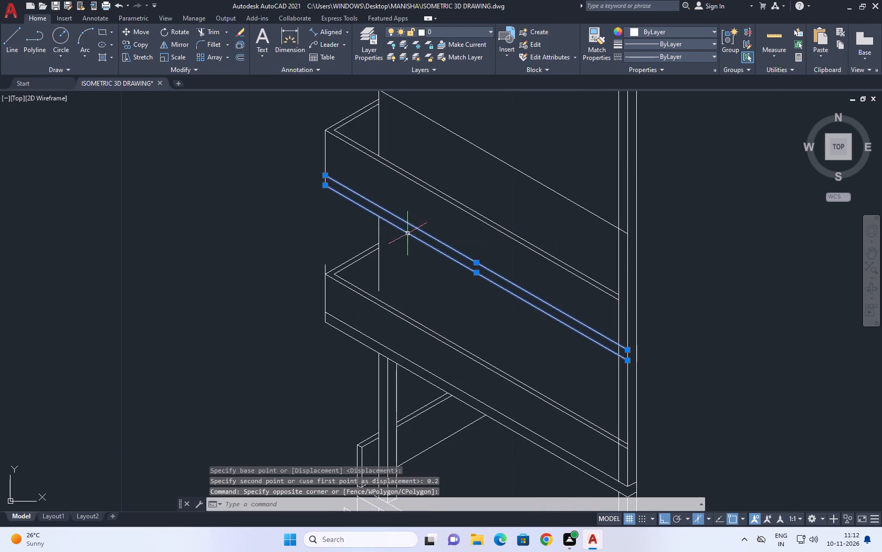
drag(405, 238, 400, 246)
click(378, 264)
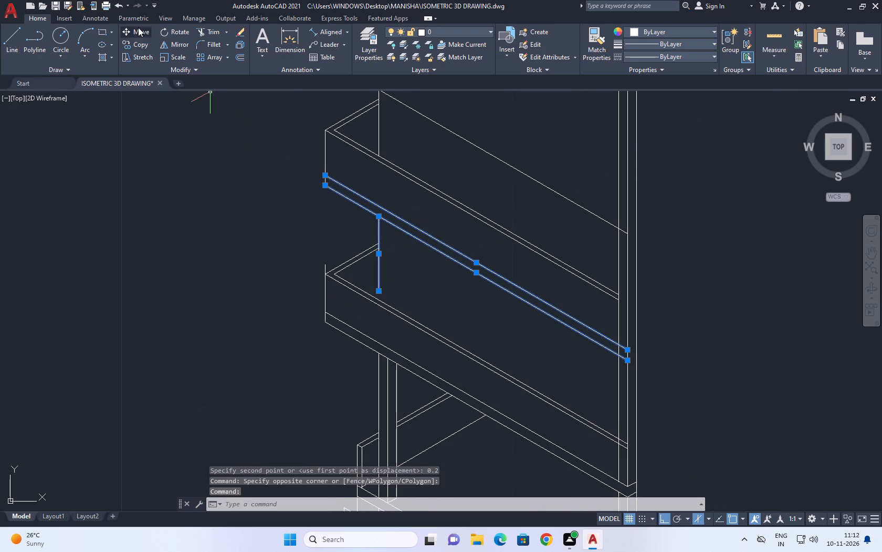
click(138, 27)
scroll(379, 312, up, 4)
click(375, 223)
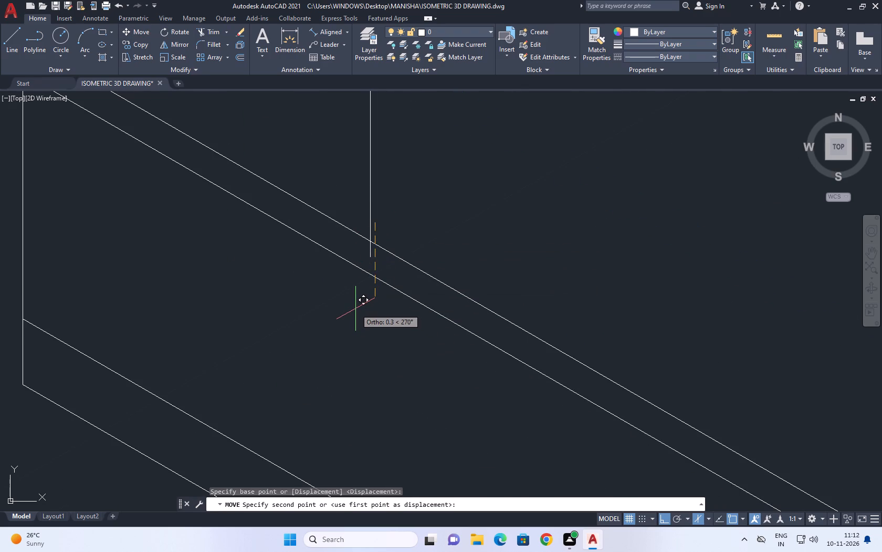
text(0.2)
key(Return)
scroll(444, 320, down, 3)
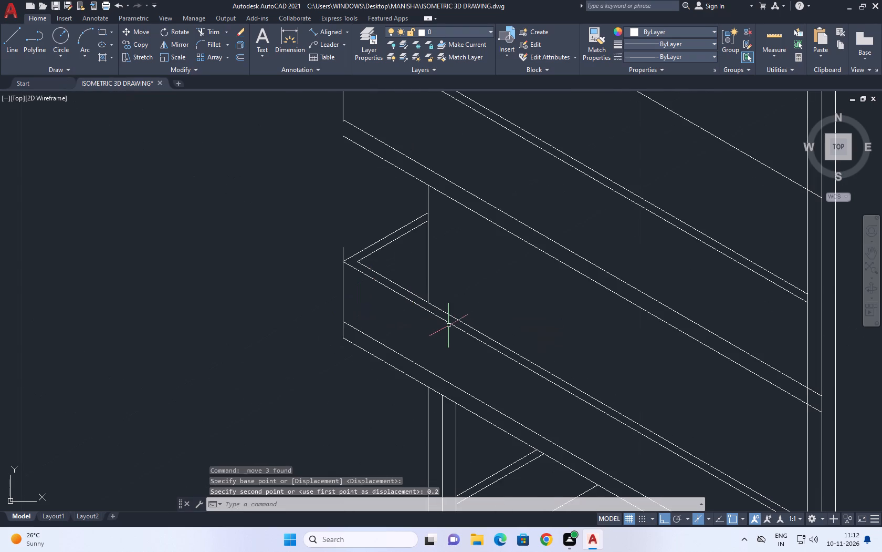
Trim the stub of the lower panel's outer vertical edge that projects above its rim corner.
middle_drag(450, 226, 455, 239)
click(203, 28)
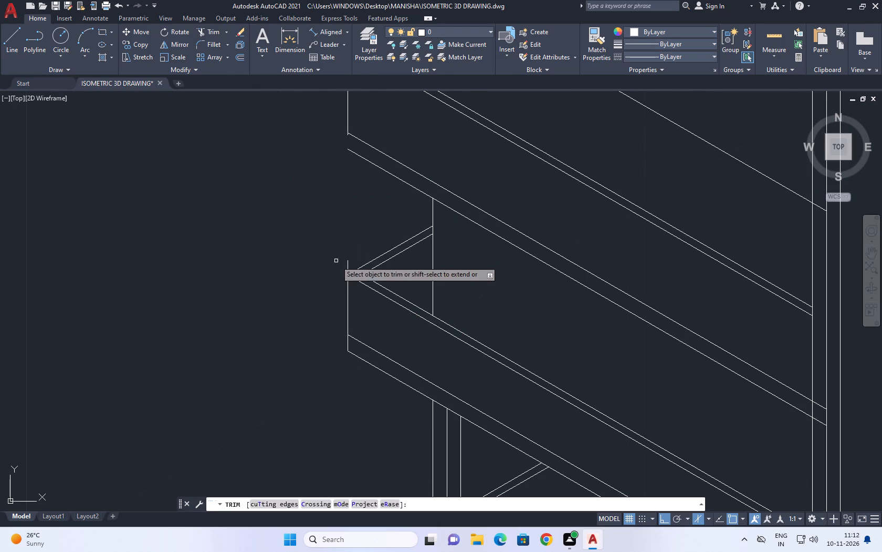
click(350, 265)
click(341, 262)
right_click(344, 218)
click(369, 232)
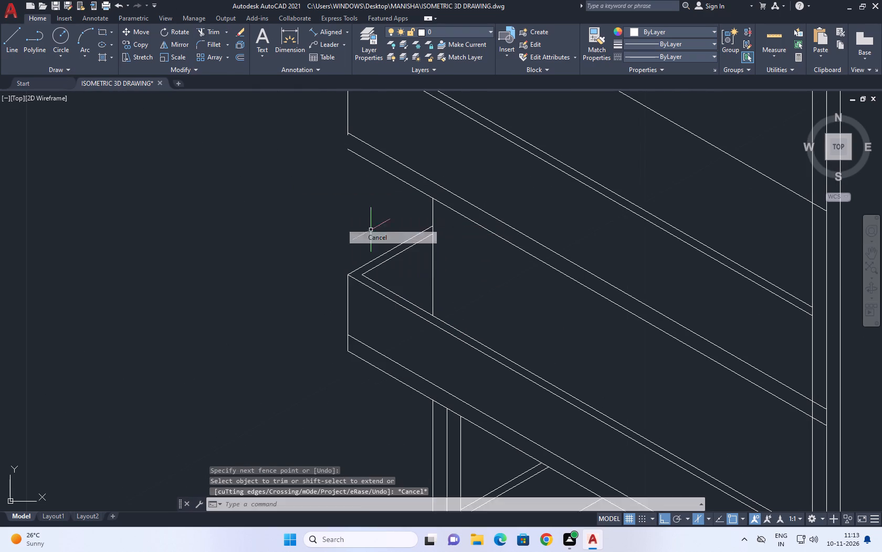
Erase the upper of the two parallel bottom edge lines on the upper panel.
scroll(371, 207, down, 1)
middle_drag(421, 162, 402, 220)
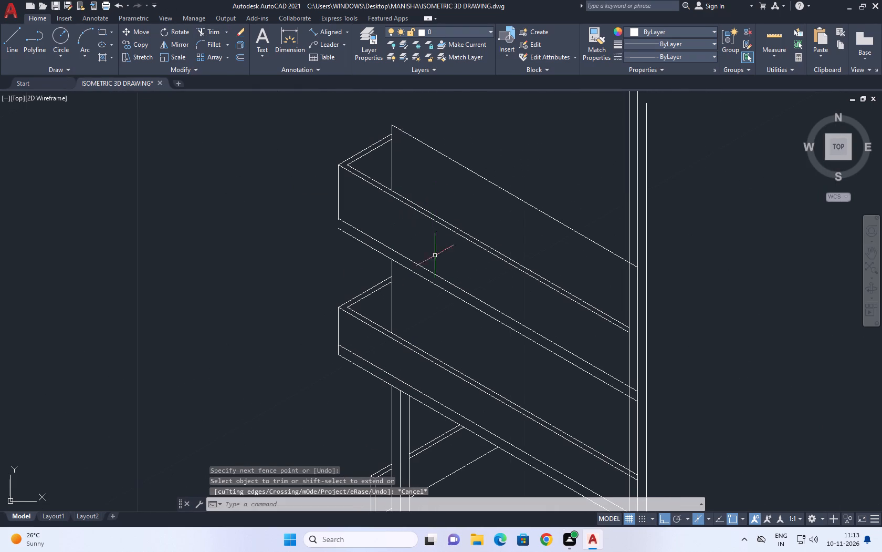
scroll(409, 271, up, 1)
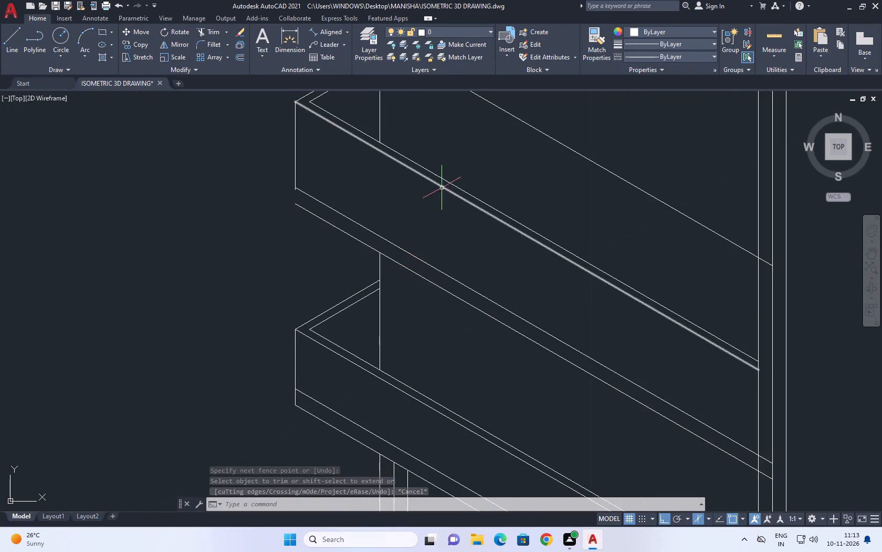
middle_drag(442, 191, 420, 262)
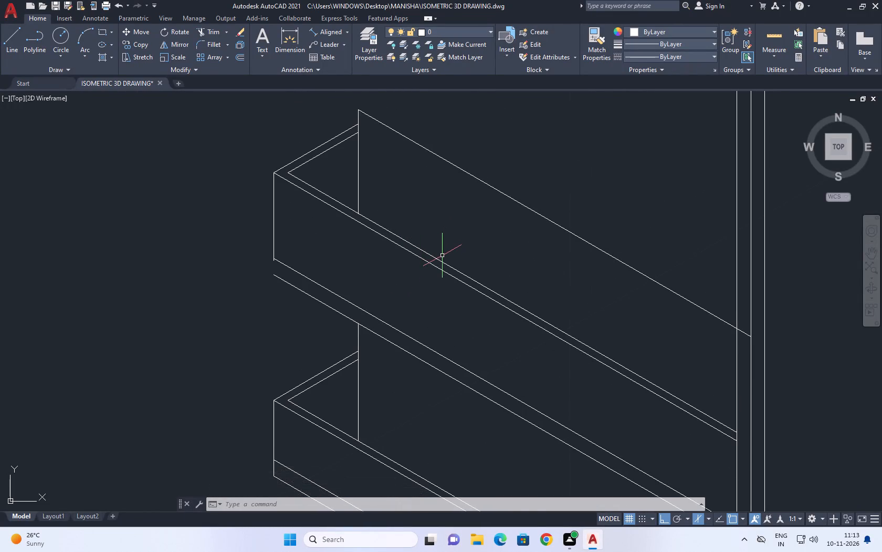
middle_drag(453, 289, 396, 149)
scroll(396, 149, down, 1)
middle_drag(391, 171, 390, 269)
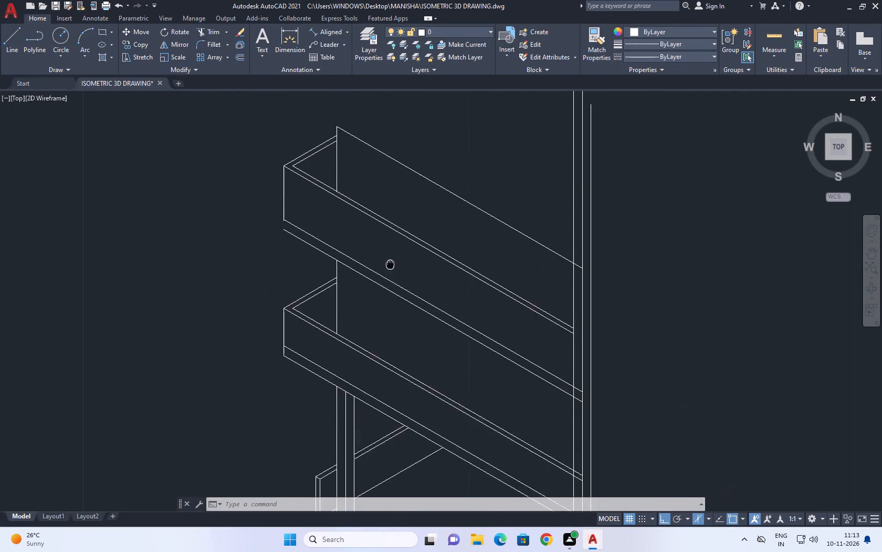
middle_drag(390, 269, 388, 279)
scroll(389, 308, up, 1)
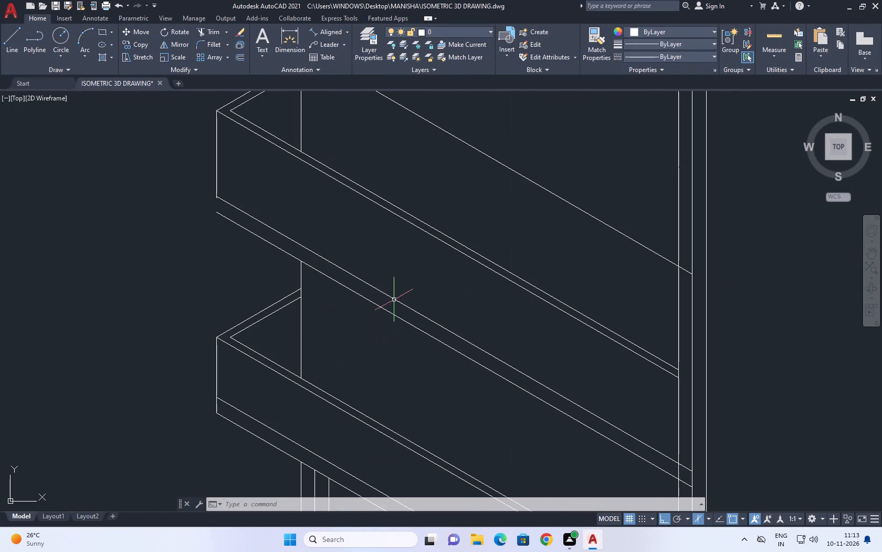
click(394, 296)
click(385, 278)
right_click(397, 246)
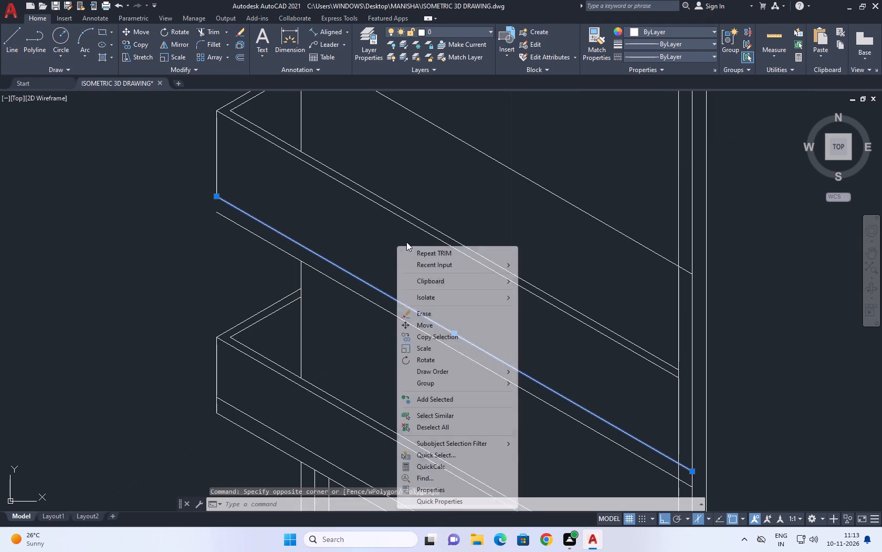
click(432, 316)
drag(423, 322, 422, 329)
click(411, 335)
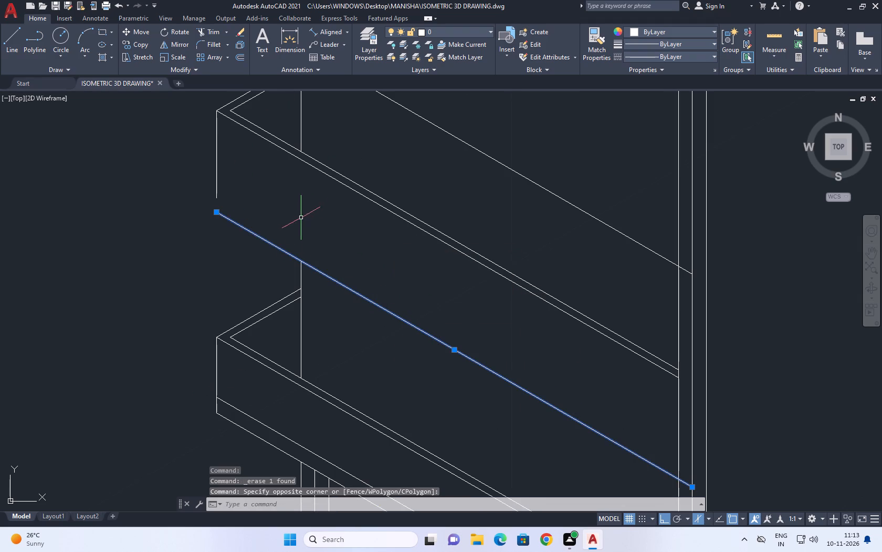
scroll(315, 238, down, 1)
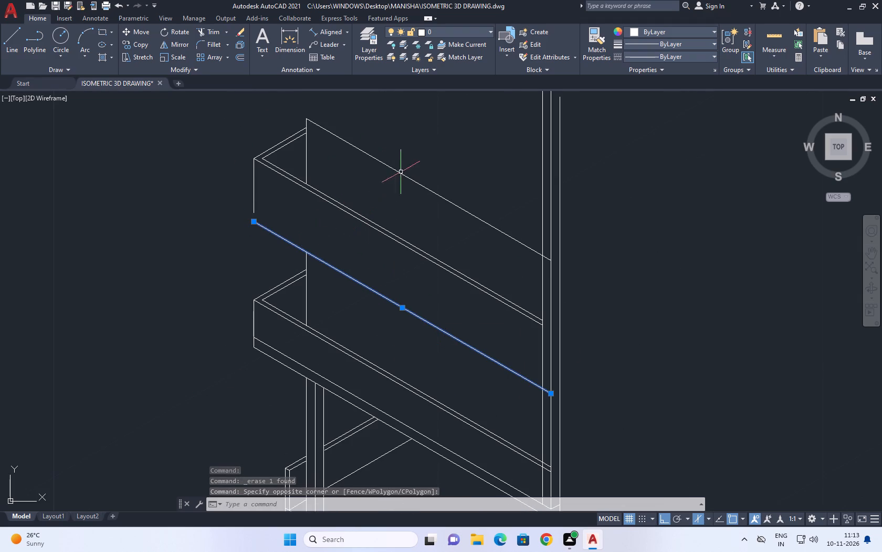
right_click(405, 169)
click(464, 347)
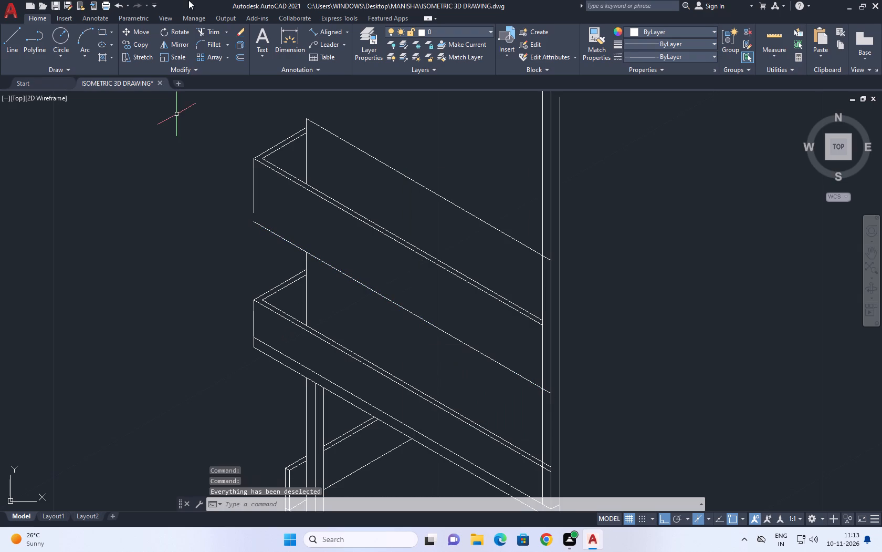
Measure the vertical distance from the lower panel's bottom edge to the upper panel's rim with an aligned dimension, without placing it.
click(327, 33)
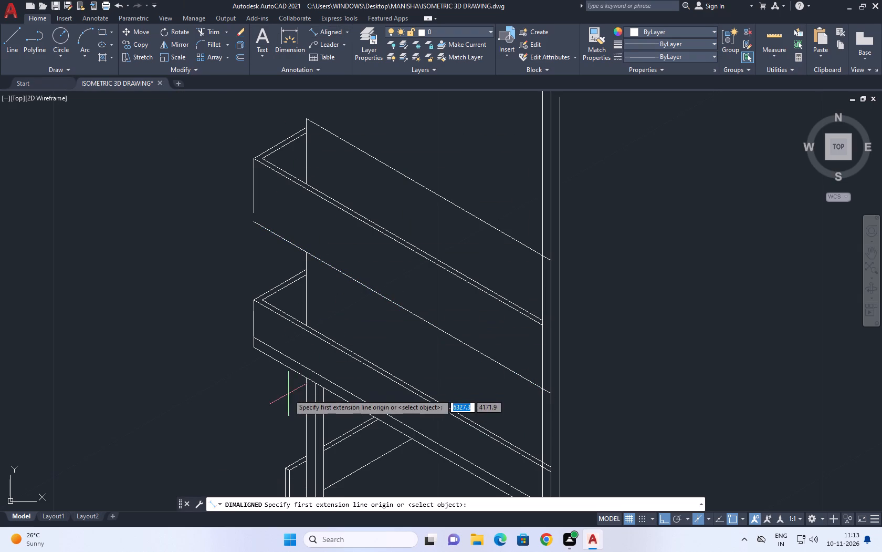
scroll(300, 387, up, 1)
click(309, 372)
middle_drag(307, 209, 309, 339)
click(309, 200)
scroll(303, 238, down, 2)
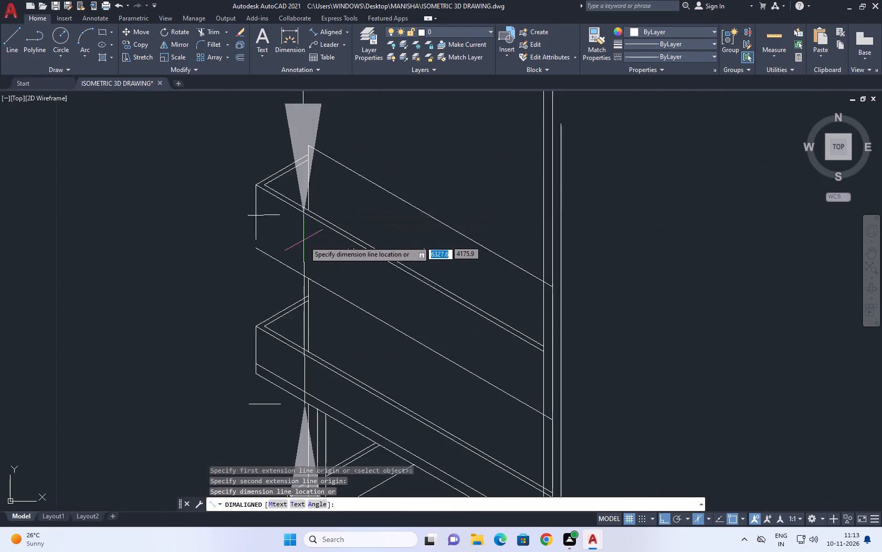
scroll(304, 241, down, 2)
right_click(321, 259)
click(362, 270)
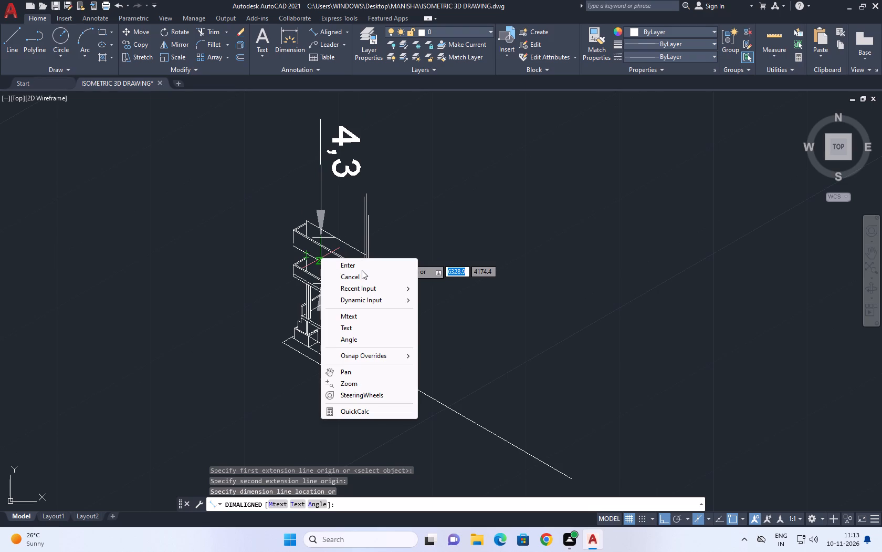
right_click(322, 219)
click(376, 218)
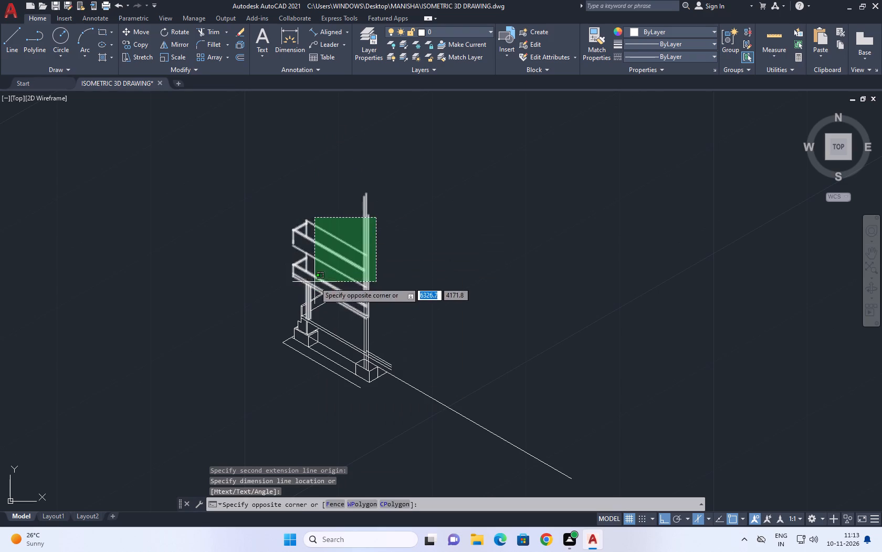
click(471, 203)
Measure the vertical distance between the bottom edges of the two panels with an aligned dimension, without placing it.
right_click(407, 268)
click(441, 270)
scroll(298, 292, up, 1)
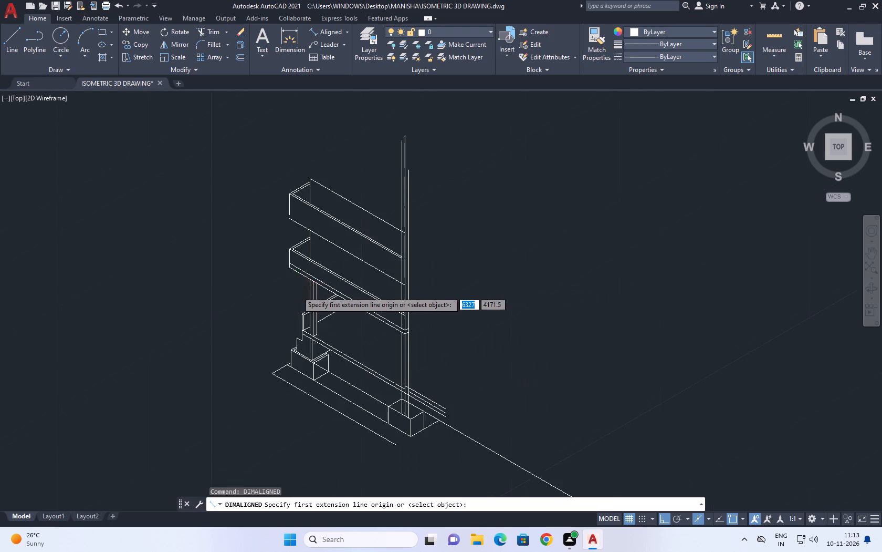
scroll(297, 291, up, 2)
drag(328, 262, 328, 206)
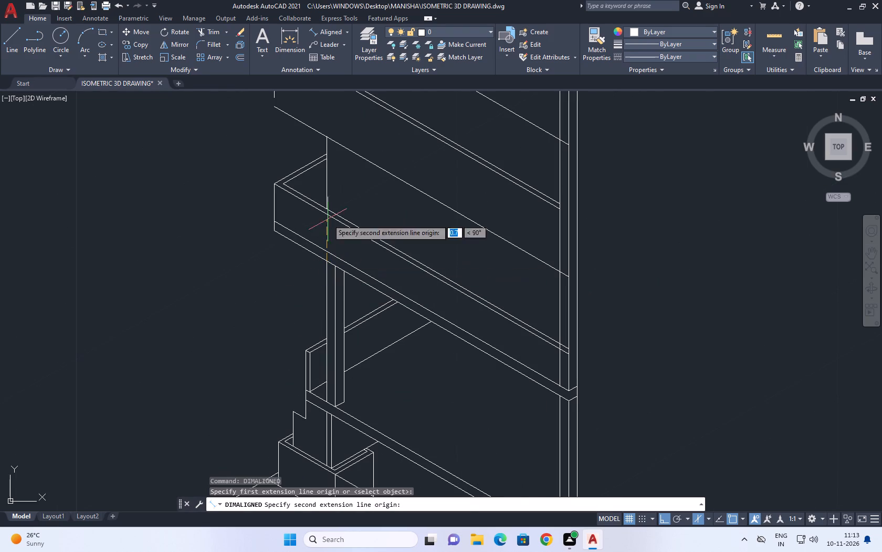
drag(328, 206, 327, 199)
click(327, 138)
scroll(296, 177, down, 4)
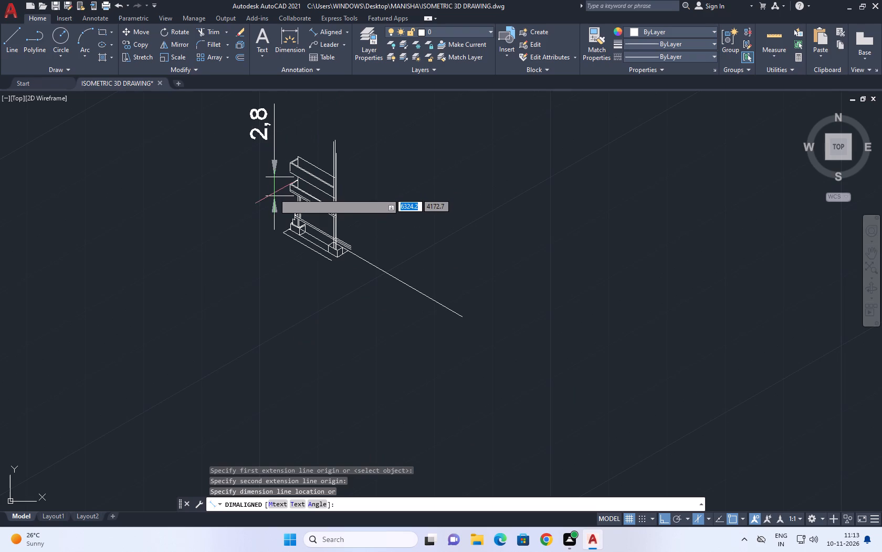
right_click(271, 193)
click(308, 207)
Copy the upper panel's bottom edge line vertically upward by 2.80.
scroll(306, 171, up, 3)
middle_drag(272, 205, 286, 226)
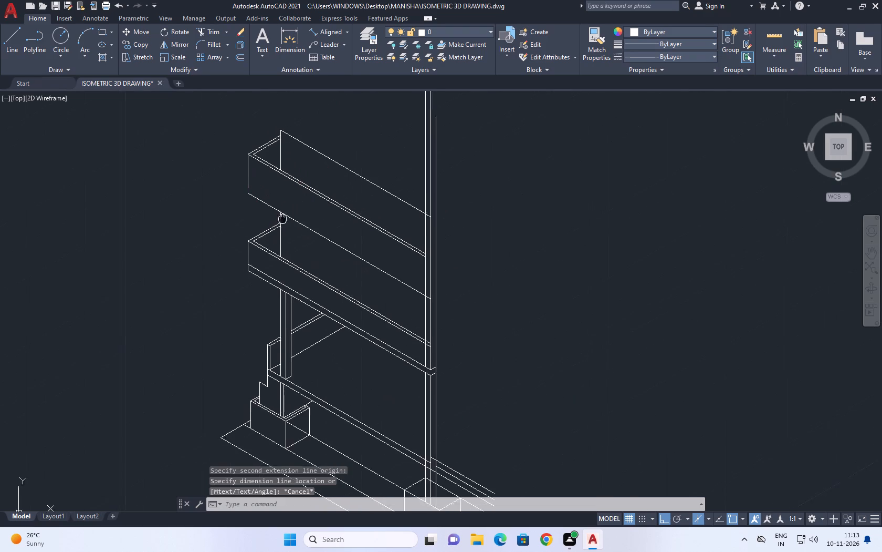
middle_drag(286, 226, 289, 232)
click(298, 238)
click(294, 216)
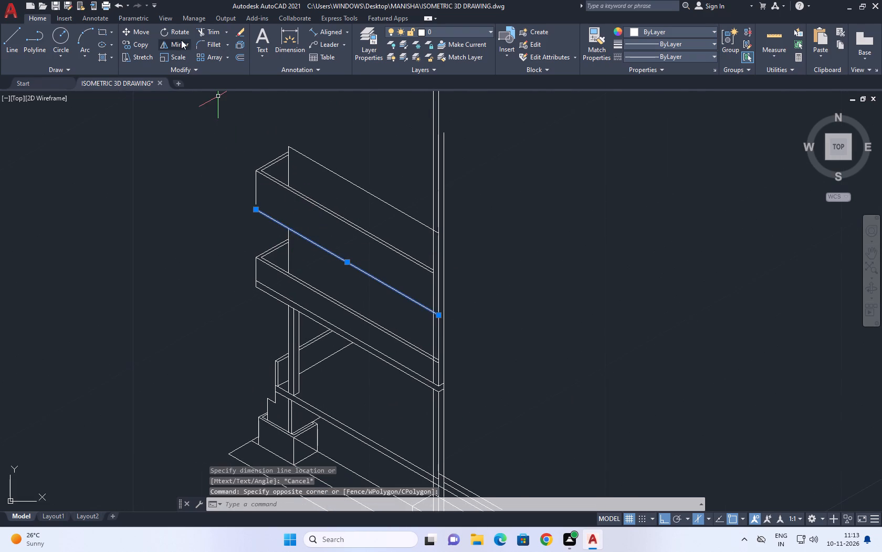
click(140, 43)
scroll(367, 309, up, 1)
click(370, 271)
scroll(366, 202, down, 3)
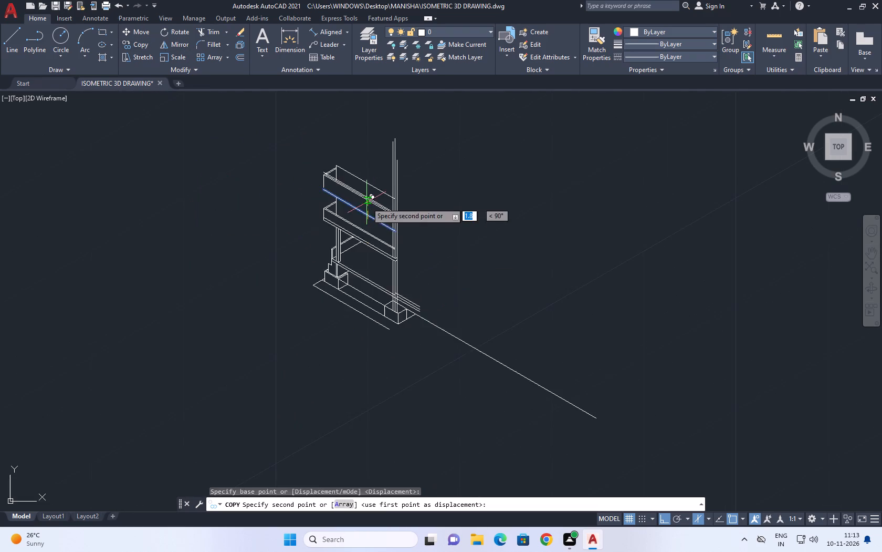
middle_drag(369, 186, 368, 234)
scroll(369, 223, up, 1)
text(2.)
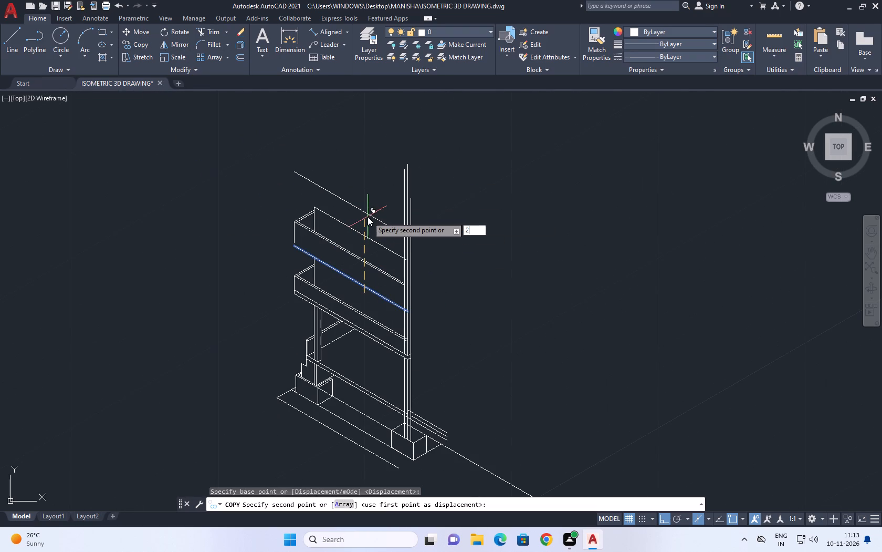
key(8)
key(0)
key(Return)
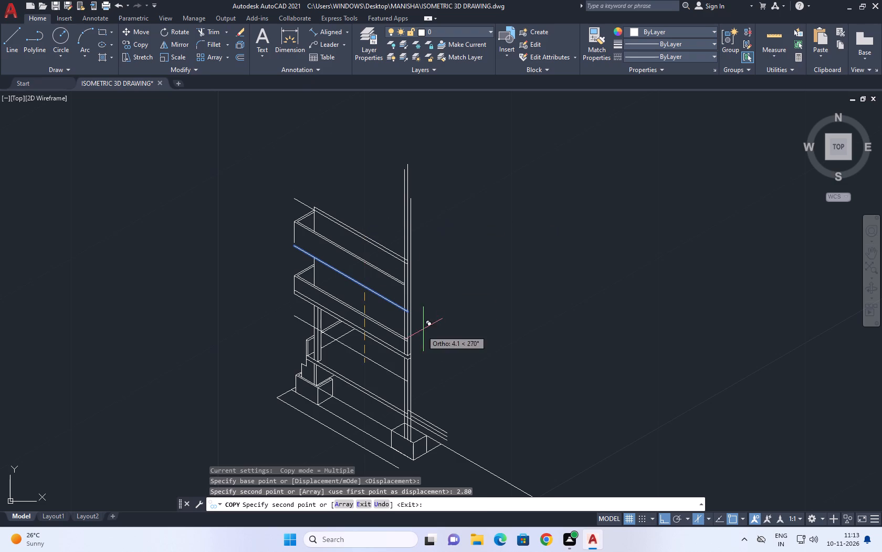
right_click(505, 213)
click(537, 233)
Erase the upper panel's old back top line just above the newly copied line.
scroll(334, 229, up, 3)
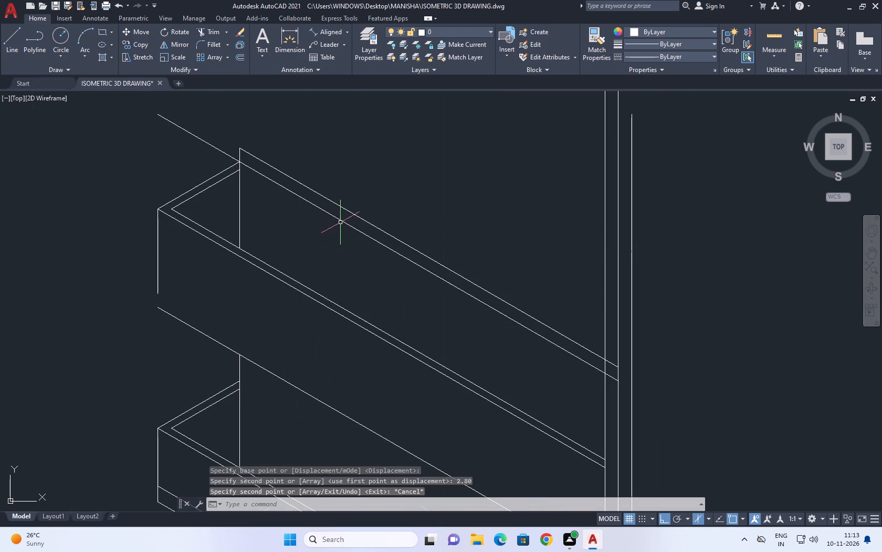
click(358, 212)
click(353, 216)
scroll(246, 162, up, 1)
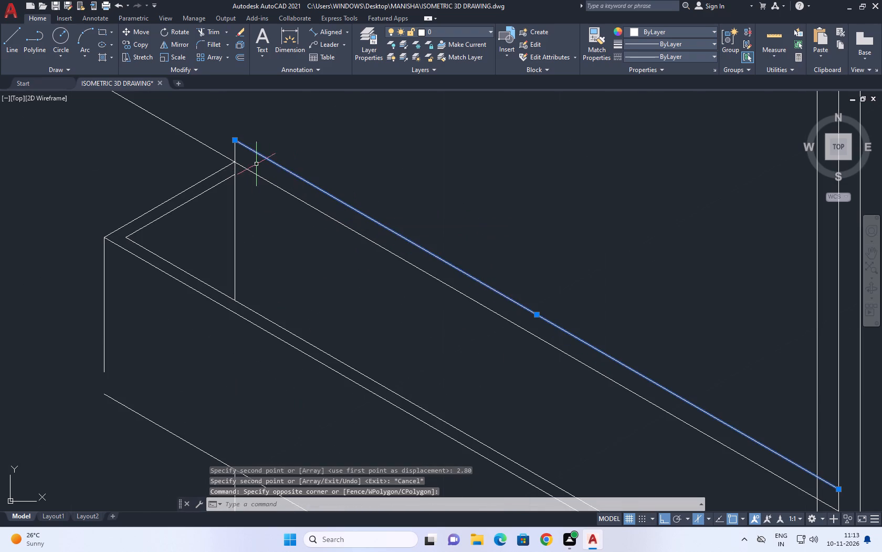
right_click(385, 164)
click(421, 234)
Copy the upper panel's bottom edge line vertically upward by 0.226.
scroll(421, 230, down, 2)
middle_drag(439, 247, 400, 246)
middle_drag(402, 347, 386, 234)
scroll(387, 302, up, 1)
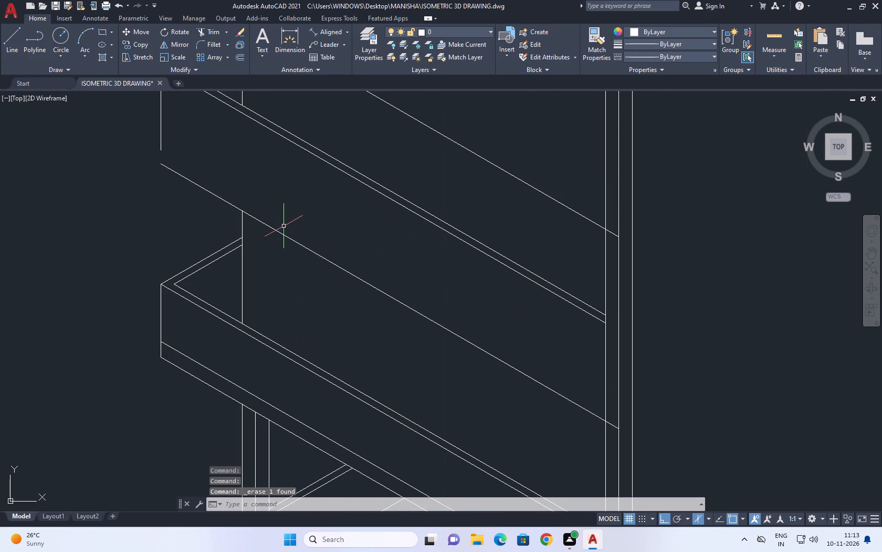
scroll(203, 333, down, 2)
middle_drag(217, 320, 241, 321)
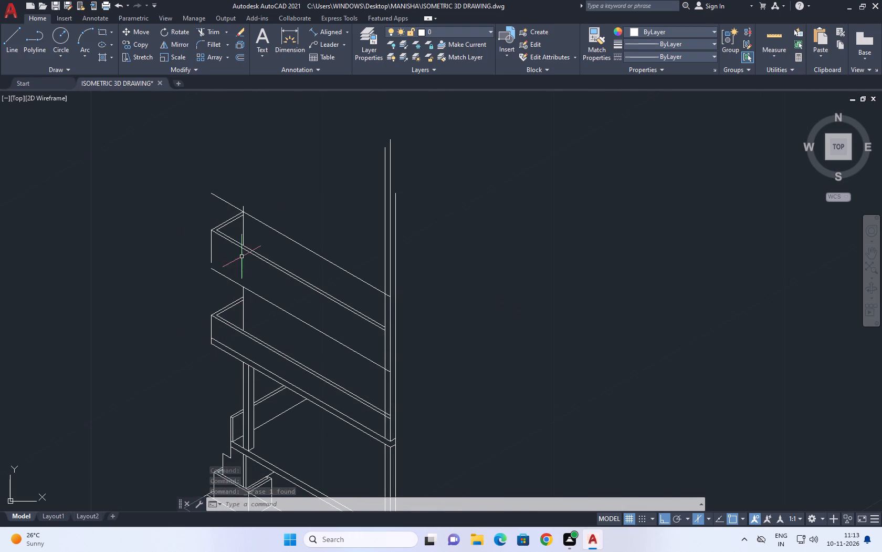
middle_drag(248, 243, 253, 246)
scroll(296, 322, up, 1)
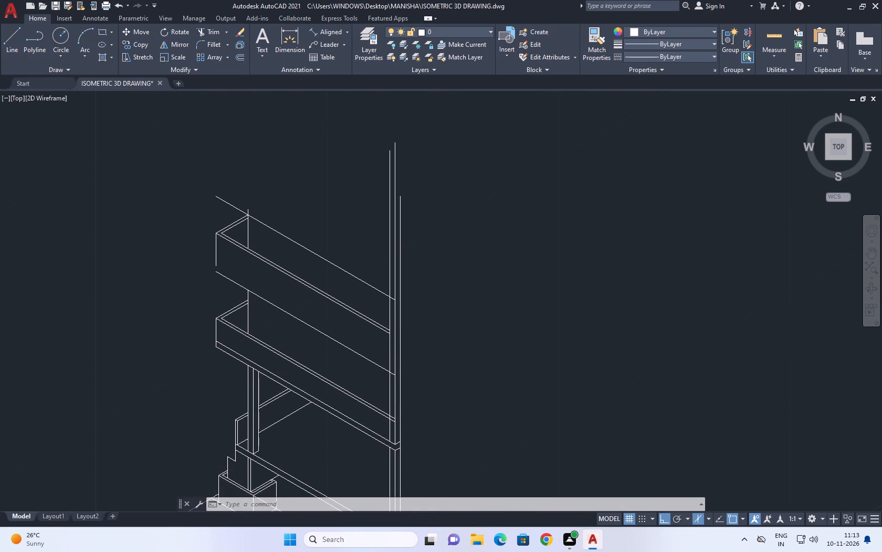
click(298, 318)
middle_drag(256, 258, 272, 289)
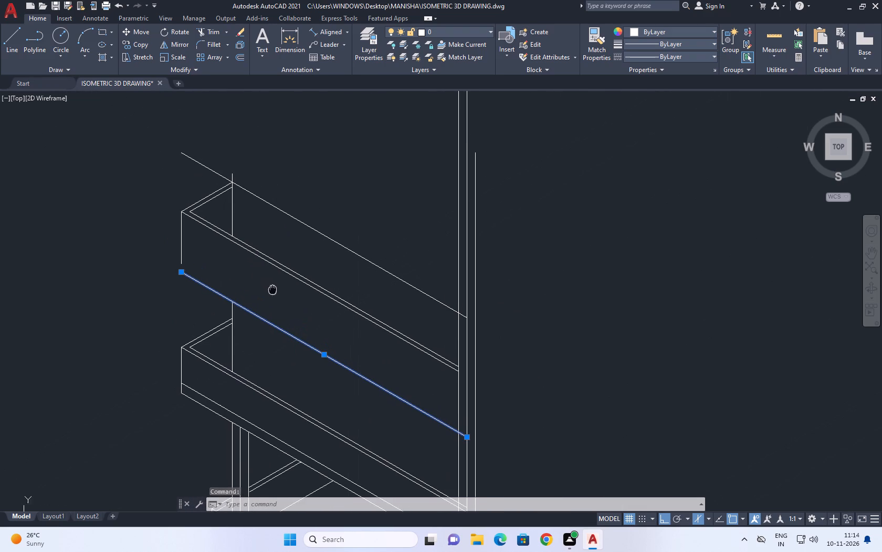
key(c)
key(o)
key(space)
scroll(289, 330, up, 1)
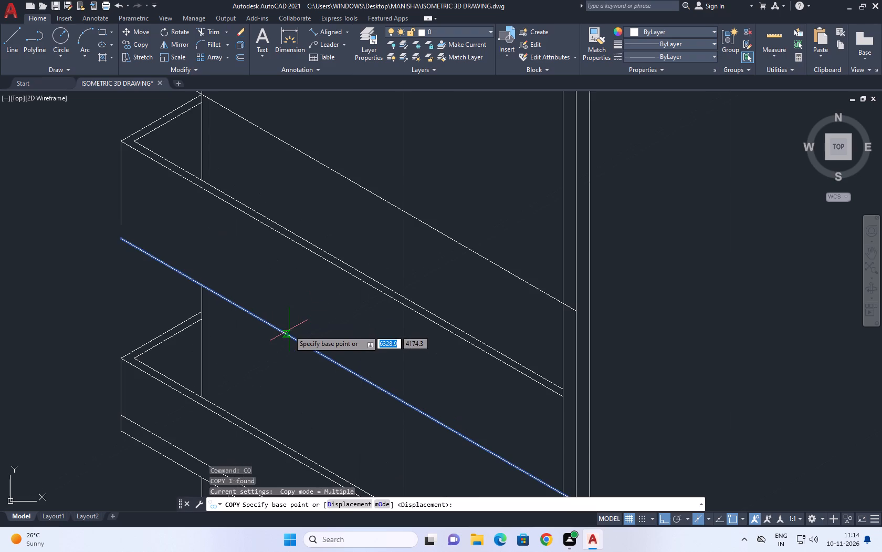
click(289, 330)
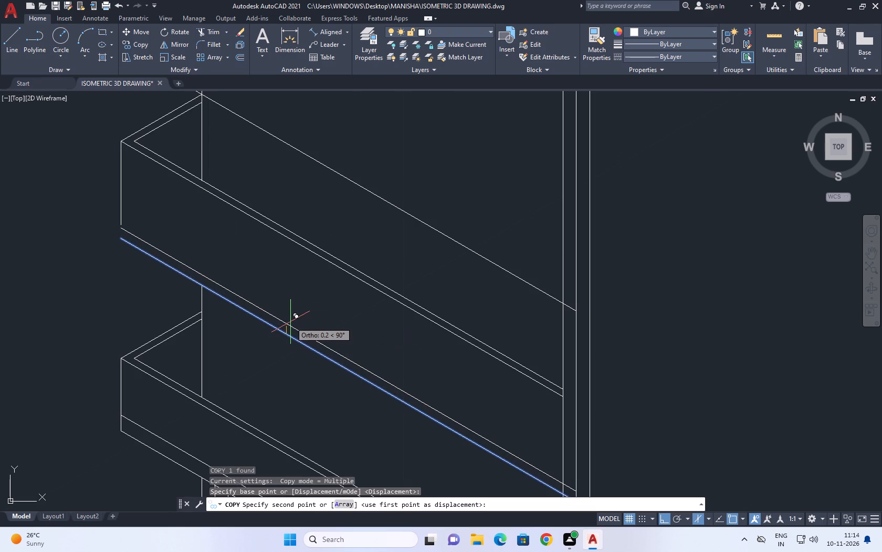
text(0.226)
key(Return)
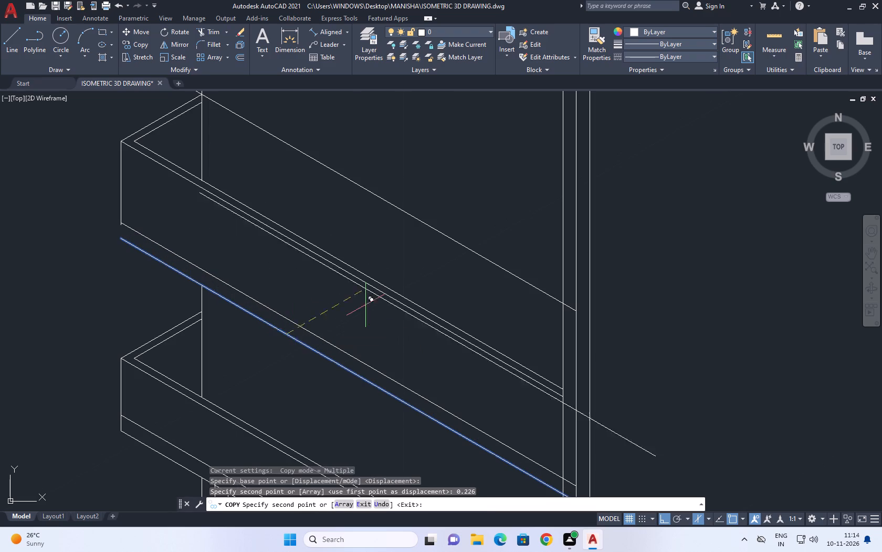
key(Escape)
Fillet the upper panel's outer vertical end edge with its lowest bottom edge line to form a sharp corner.
middle_drag(294, 302, 424, 237)
scroll(426, 236, up, 1)
middle_drag(282, 263, 414, 312)
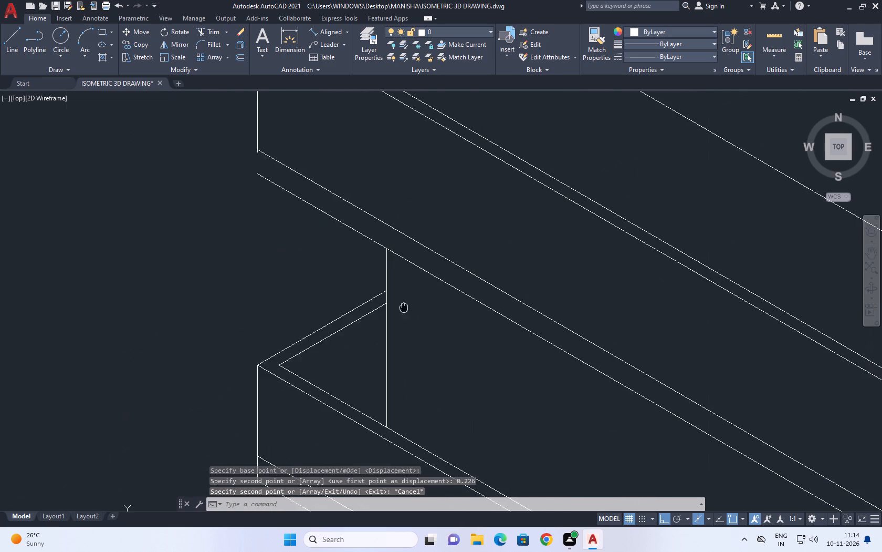
middle_drag(414, 312, 458, 352)
scroll(458, 352, down, 2)
middle_drag(403, 285, 412, 291)
scroll(407, 326, up, 3)
middle_click(410, 230)
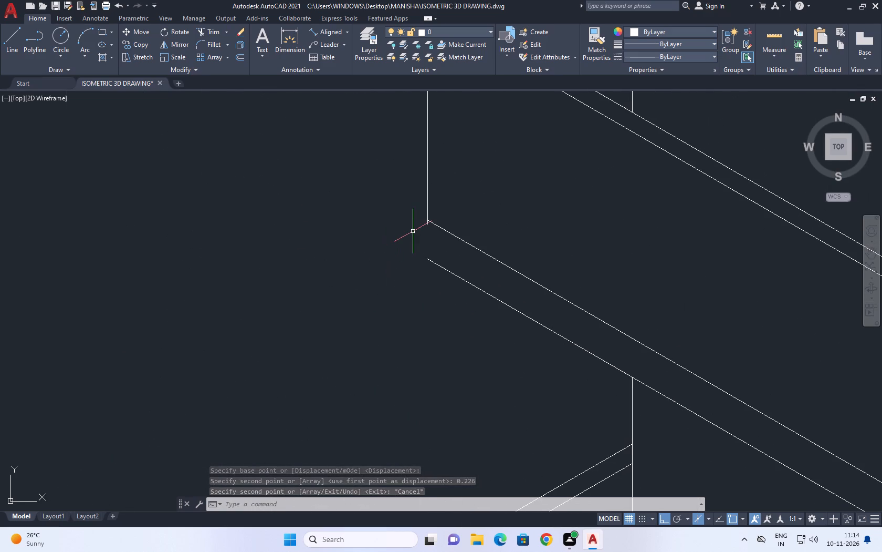
key(f)
key(space)
click(427, 217)
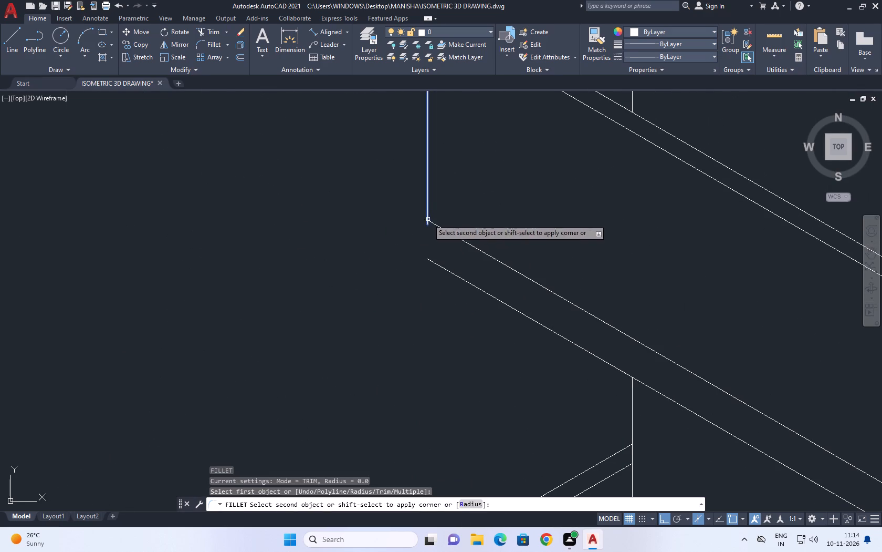
click(430, 262)
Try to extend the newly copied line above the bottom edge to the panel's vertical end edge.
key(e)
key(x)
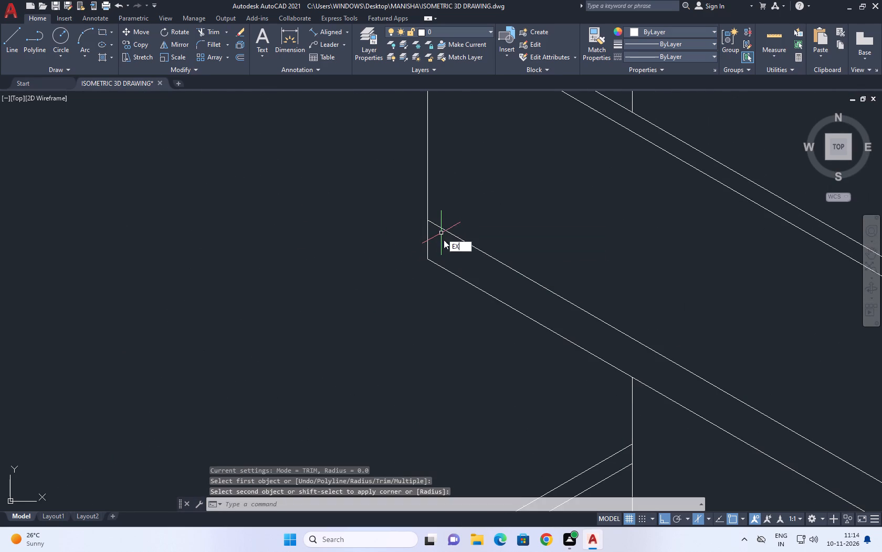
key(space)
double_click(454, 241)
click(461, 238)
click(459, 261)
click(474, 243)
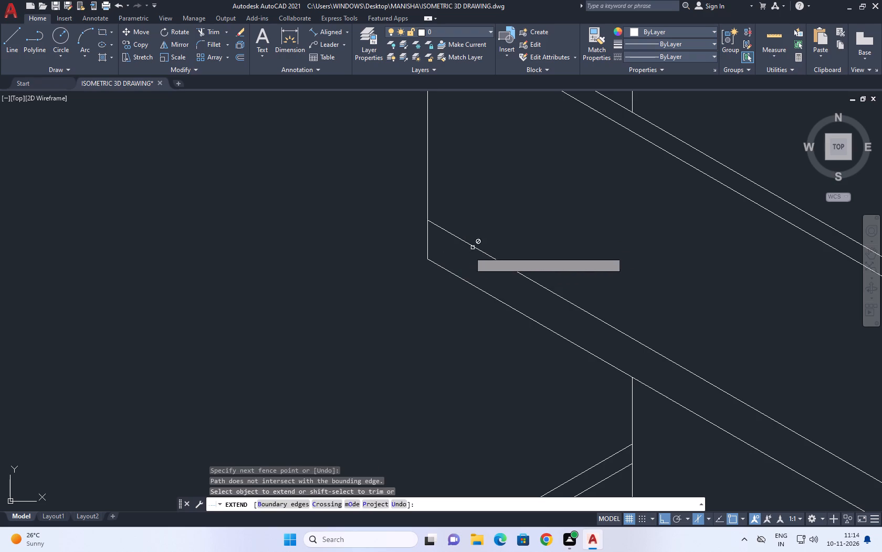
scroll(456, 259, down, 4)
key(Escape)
Copy the line just above the upper panel's bottom edge vertically upward by 1.
middle_drag(464, 238, 455, 250)
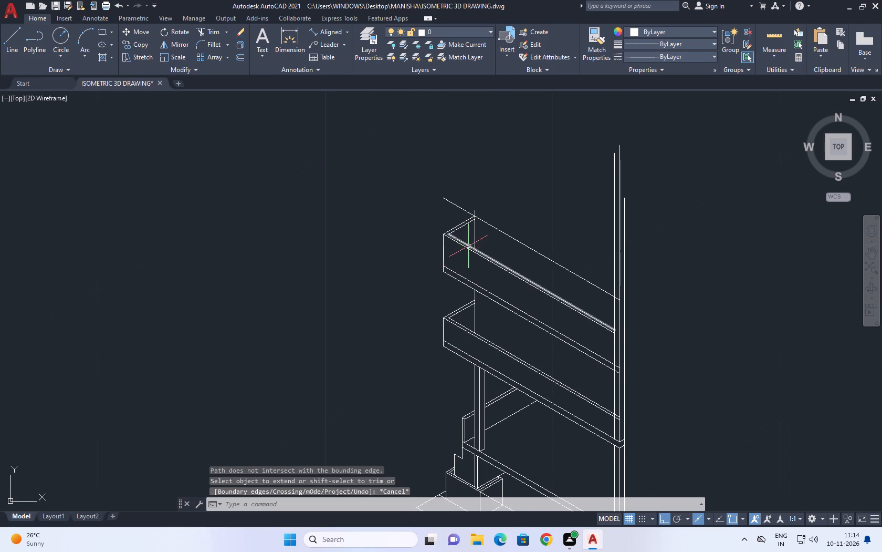
middle_click(473, 243)
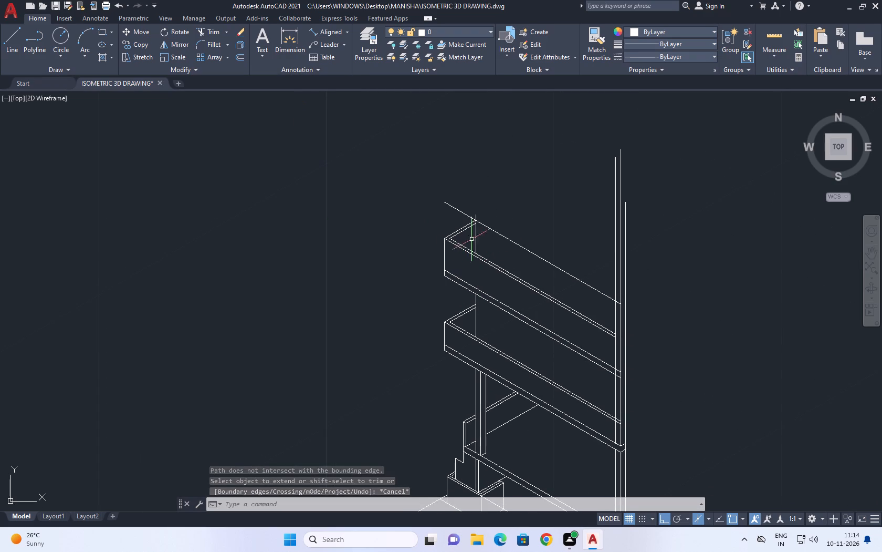
scroll(475, 253, up, 3)
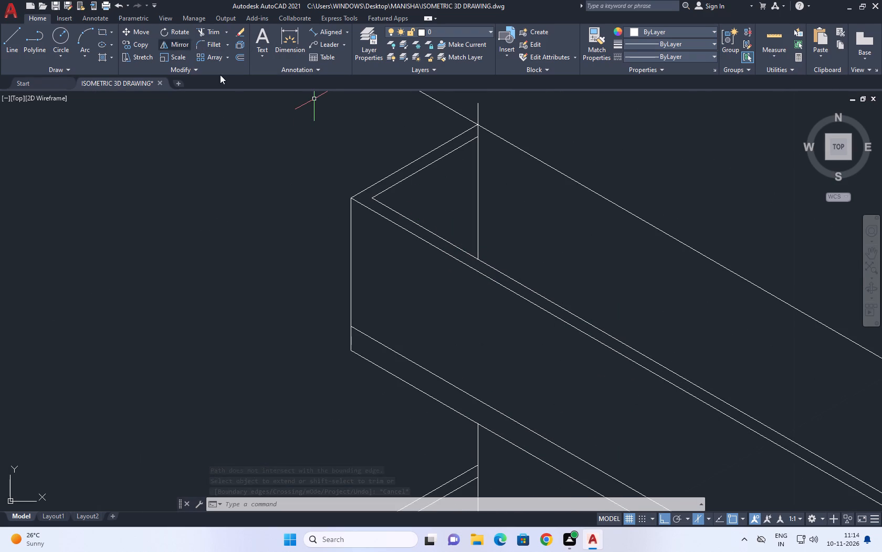
click(400, 359)
click(387, 331)
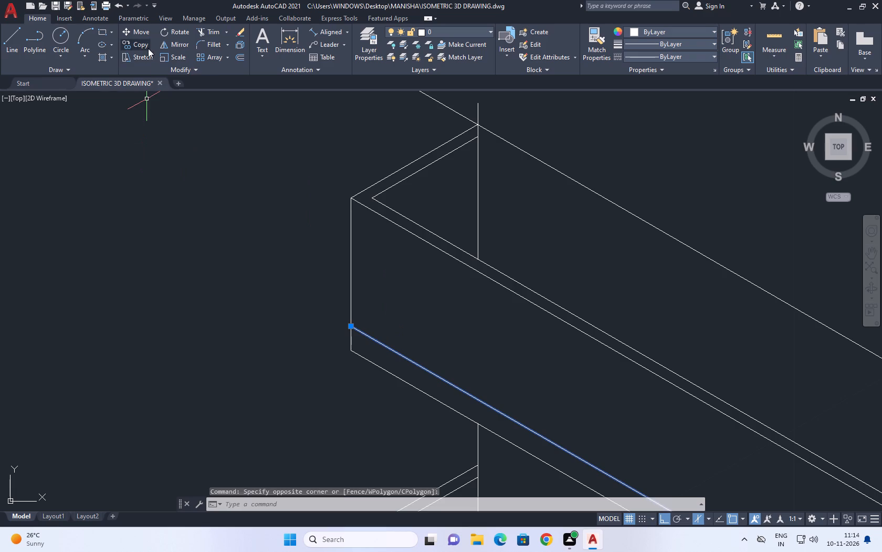
click(148, 48)
click(406, 346)
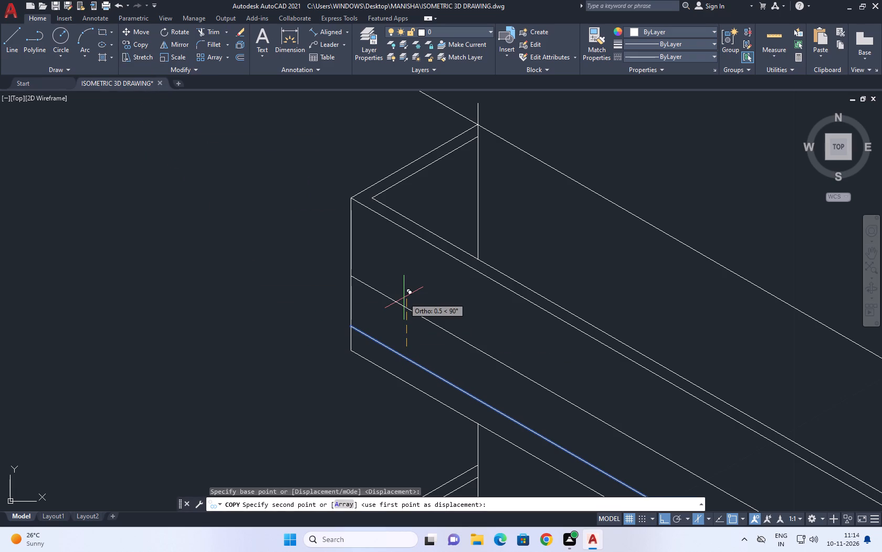
text(0.)
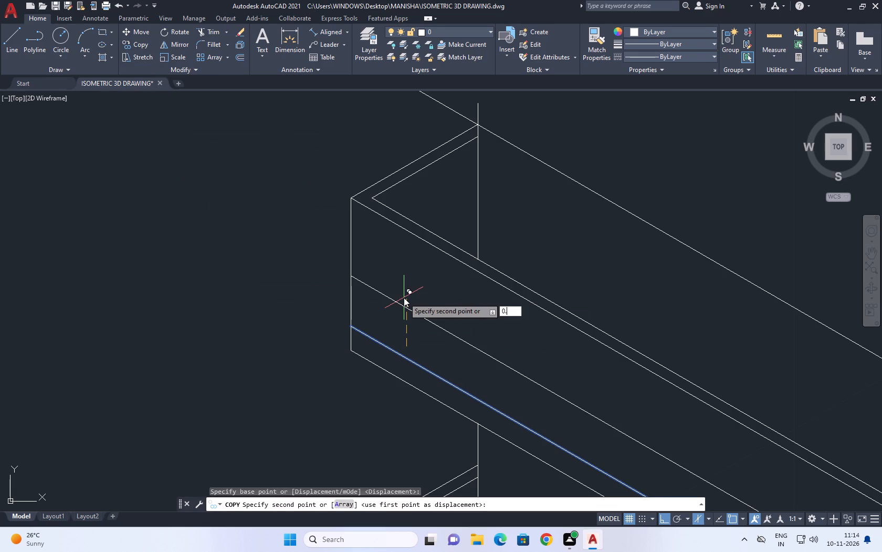
key(BackSpace)
key(BackSpace)
key(1)
key(Return)
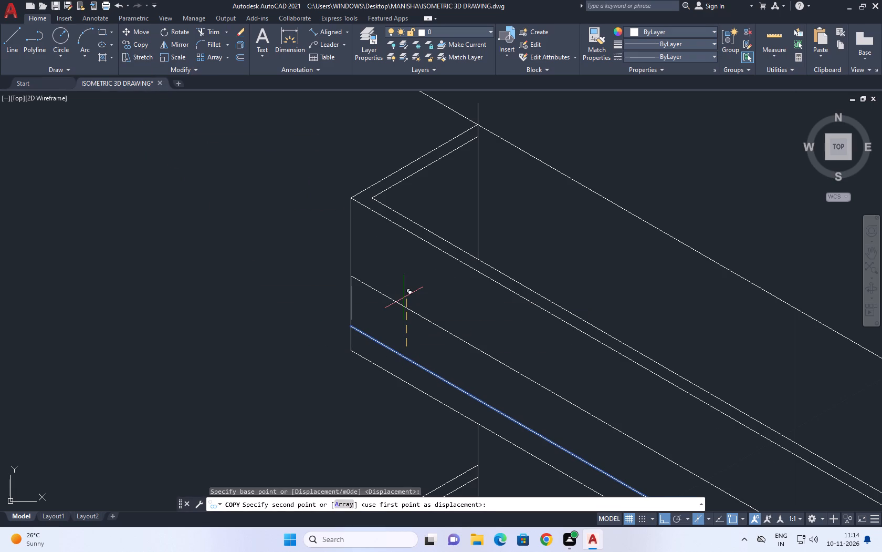
right_drag(422, 274, 419, 269)
click(443, 291)
Move the upper panel's rim lines and inner vertical line down from the outer rim corner to the new copied line's endpoint.
click(544, 290)
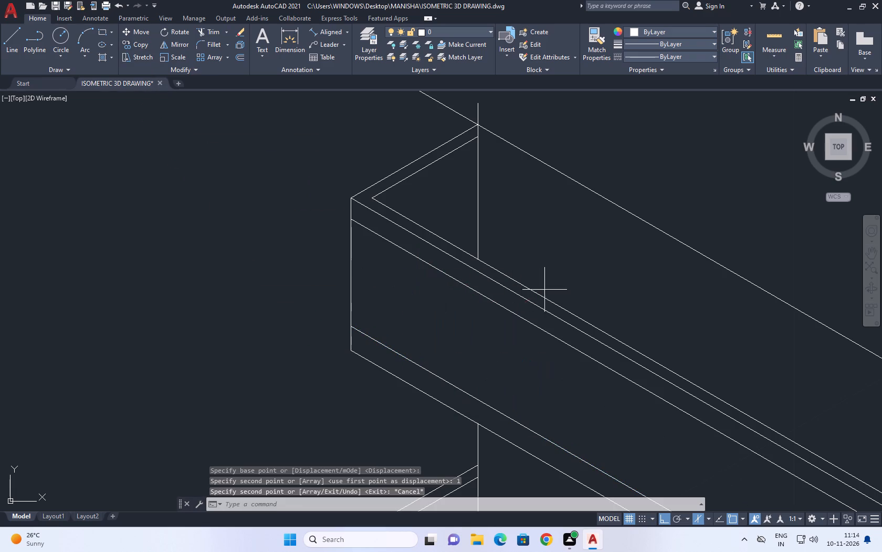
click(529, 300)
click(523, 297)
click(408, 193)
click(390, 166)
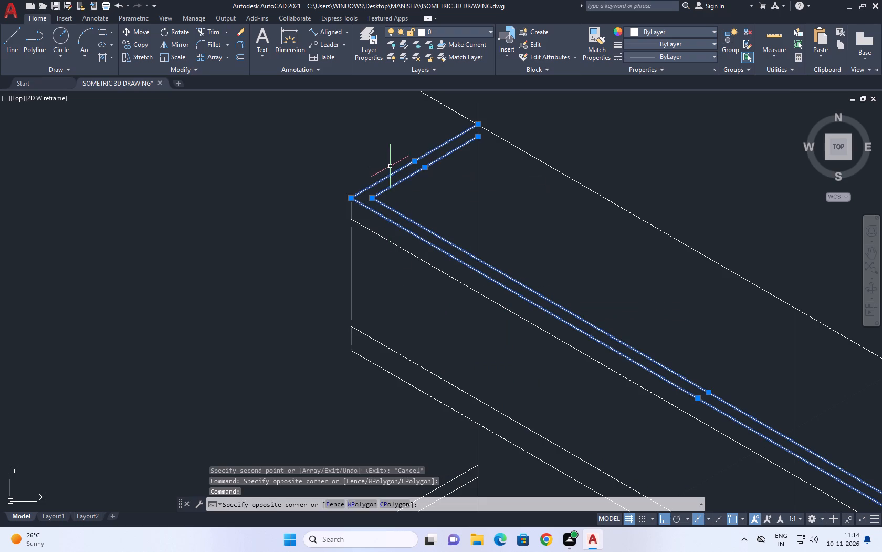
click(484, 190)
click(471, 185)
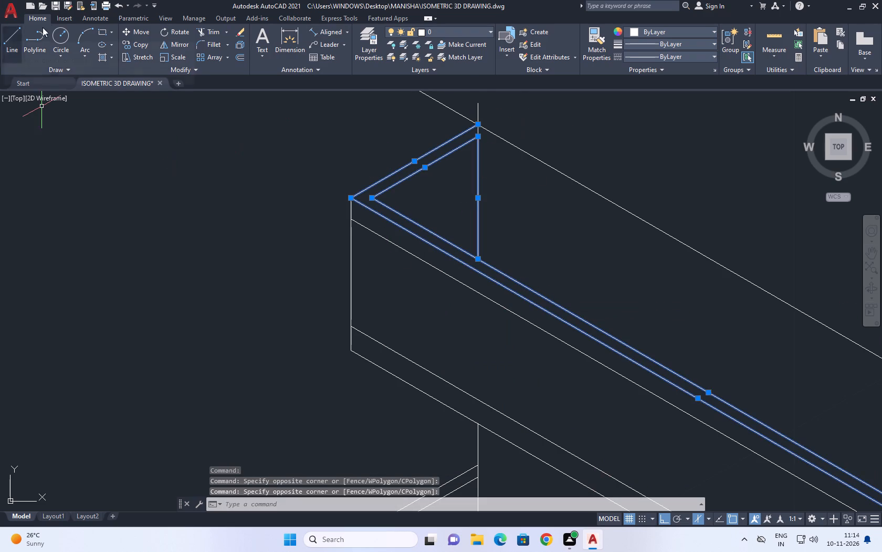
click(137, 28)
scroll(339, 196, up, 2)
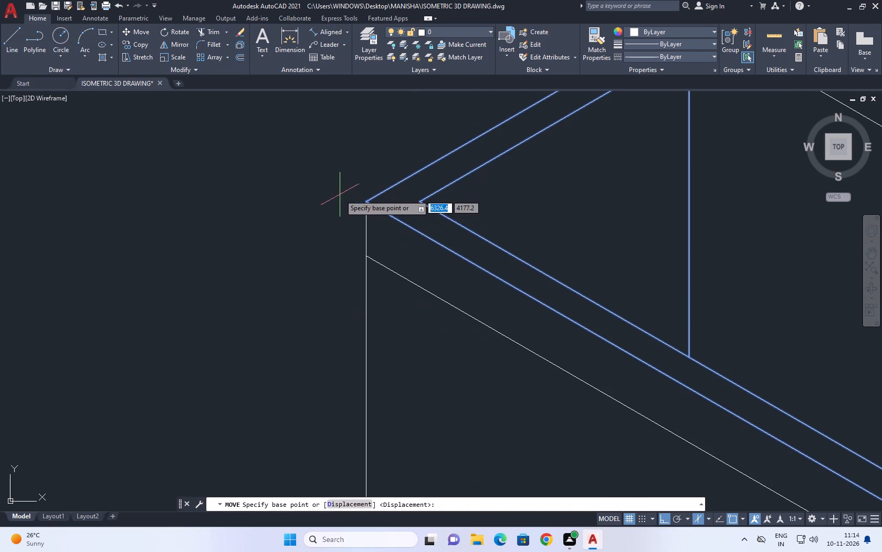
click(367, 201)
click(366, 259)
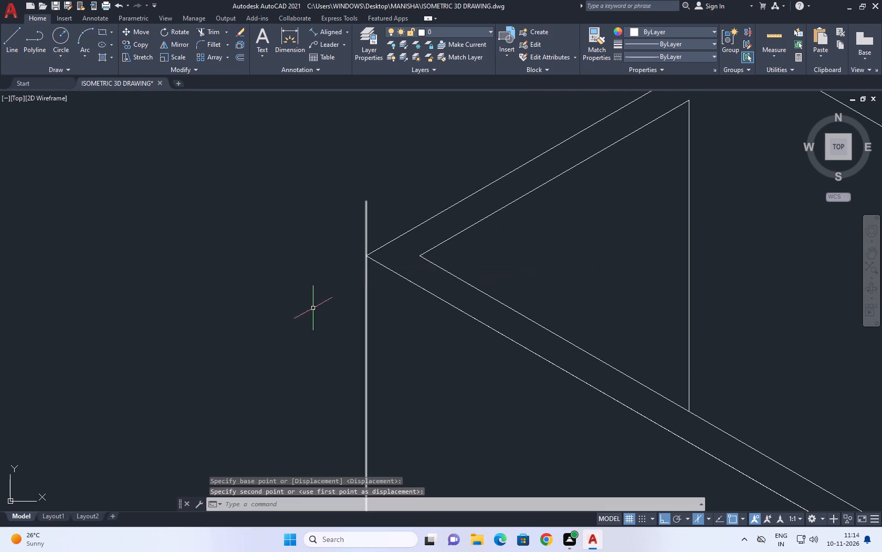
Shorten the upper panel's outer vertical end edge down to the moved rim corner and clear the selection.
click(363, 198)
click(334, 213)
click(375, 193)
click(342, 219)
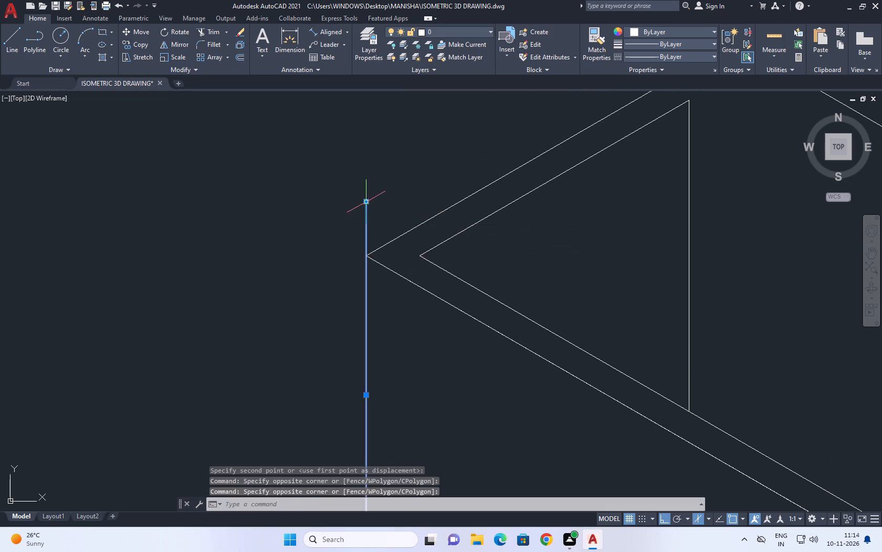
click(366, 201)
click(365, 260)
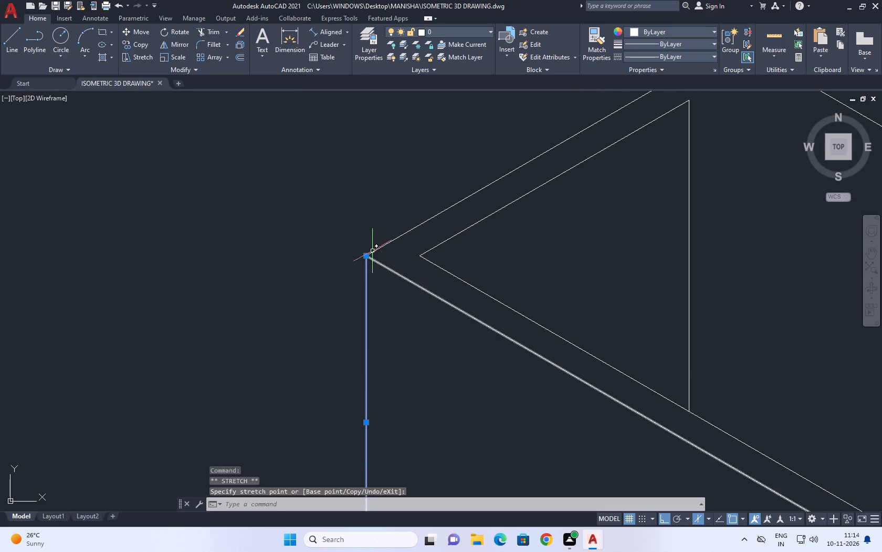
right_click(346, 171)
click(410, 360)
Erase the duplicate line overlapping the upper panel's outer front rim edge.
click(440, 298)
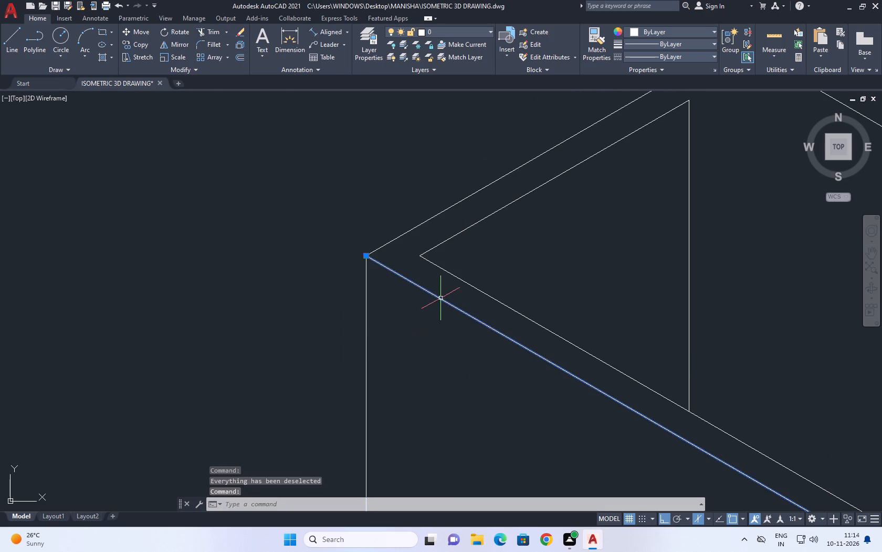
right_click(373, 140)
click(400, 208)
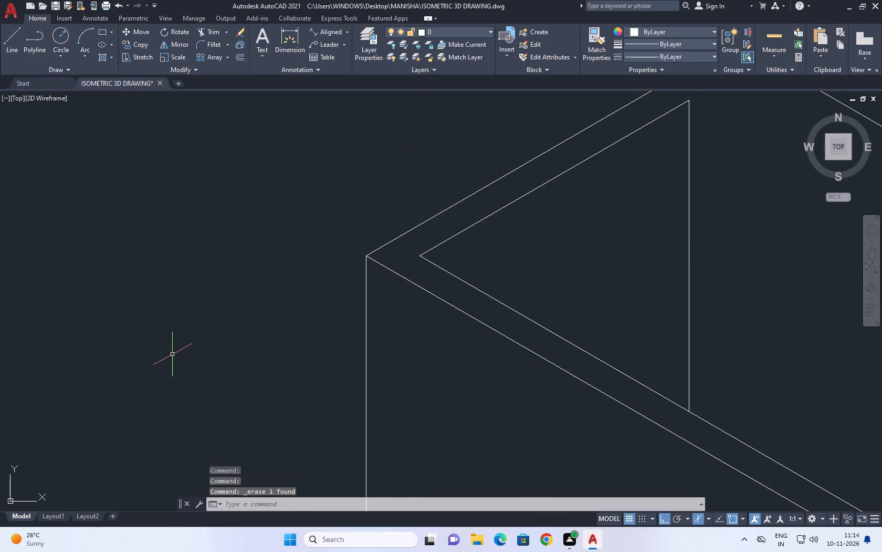
Move the upper panel's back top line down onto the rim's back corner.
scroll(172, 354, down, 3)
middle_drag(266, 322, 306, 320)
click(382, 294)
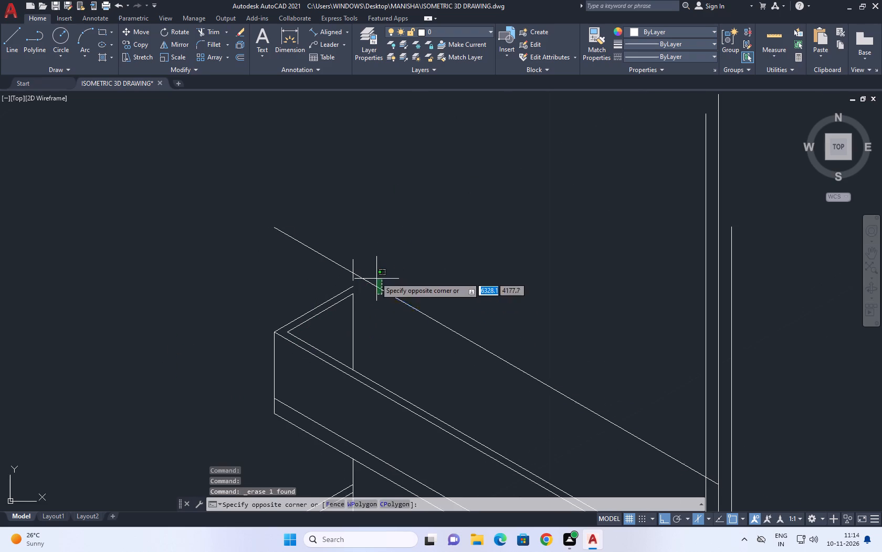
click(375, 277)
click(138, 26)
scroll(328, 299, up, 2)
click(386, 238)
click(384, 274)
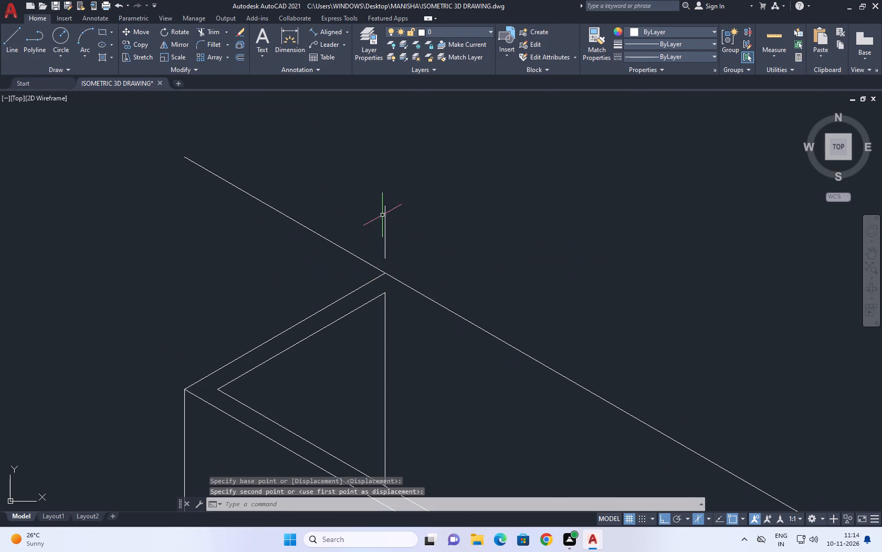
Erase the leftover short vertical line above the upper panel's back rim corner.
click(398, 239)
click(335, 193)
right_click(334, 167)
click(365, 234)
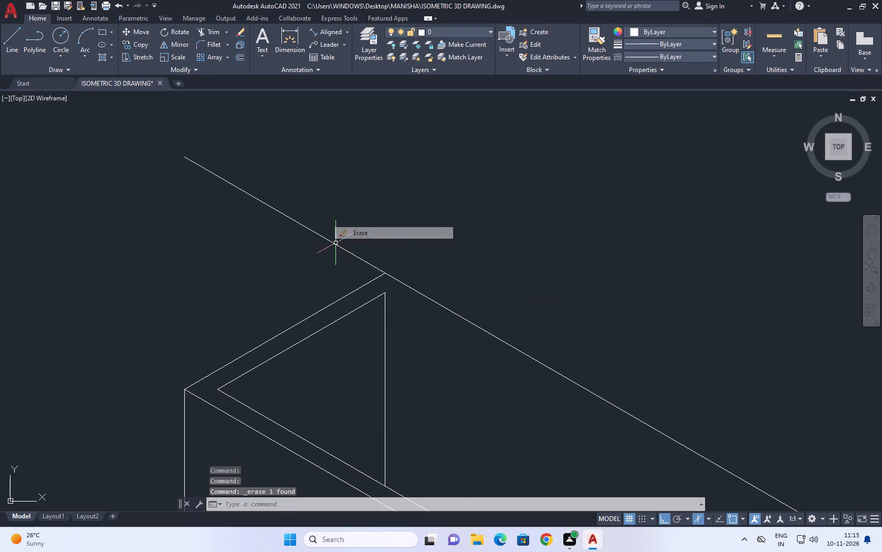
Extend the inner end line of the upper panel's rim to the back top line.
scroll(303, 237, down, 3)
middle_drag(352, 286, 333, 290)
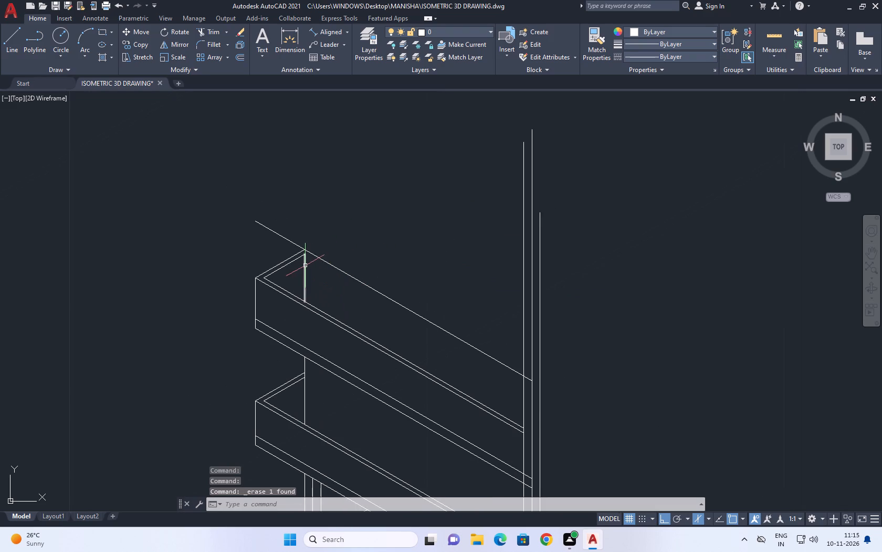
middle_drag(320, 298, 325, 304)
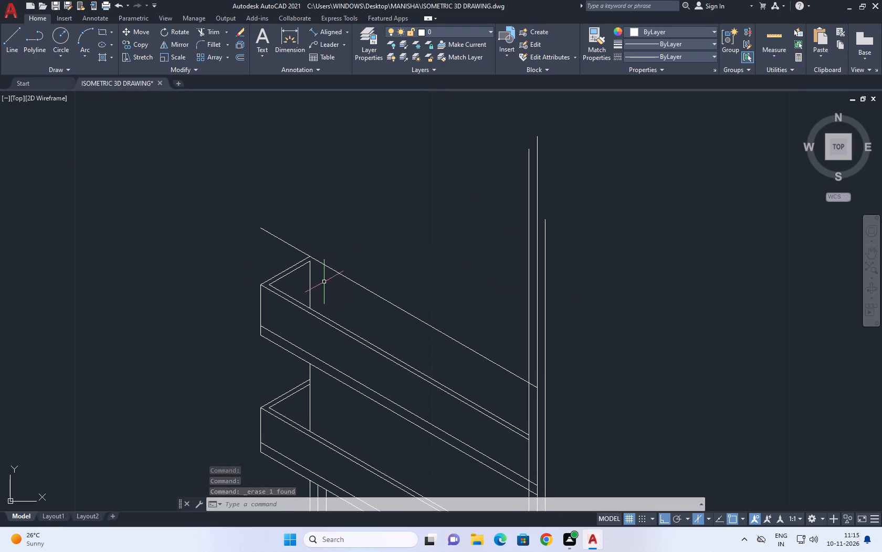
text(EX)
key(space)
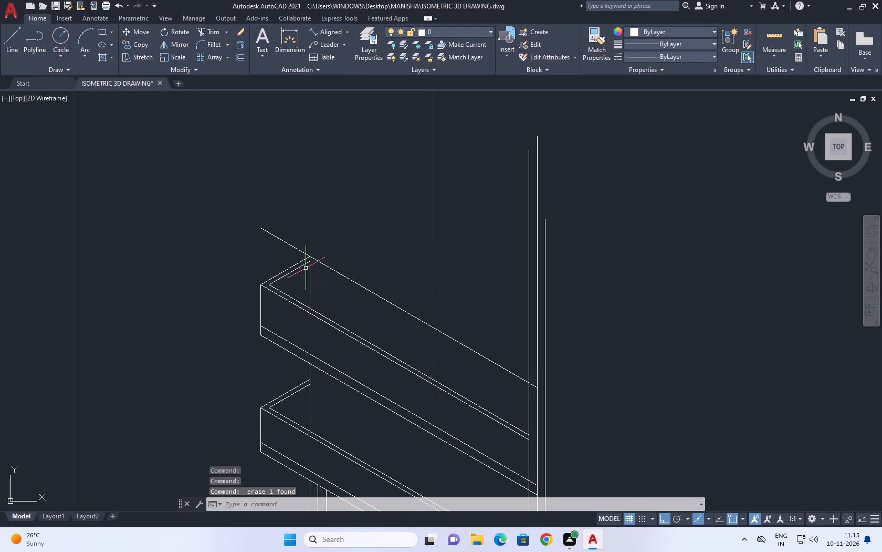
click(288, 270)
click(293, 276)
click(294, 268)
key(Escape)
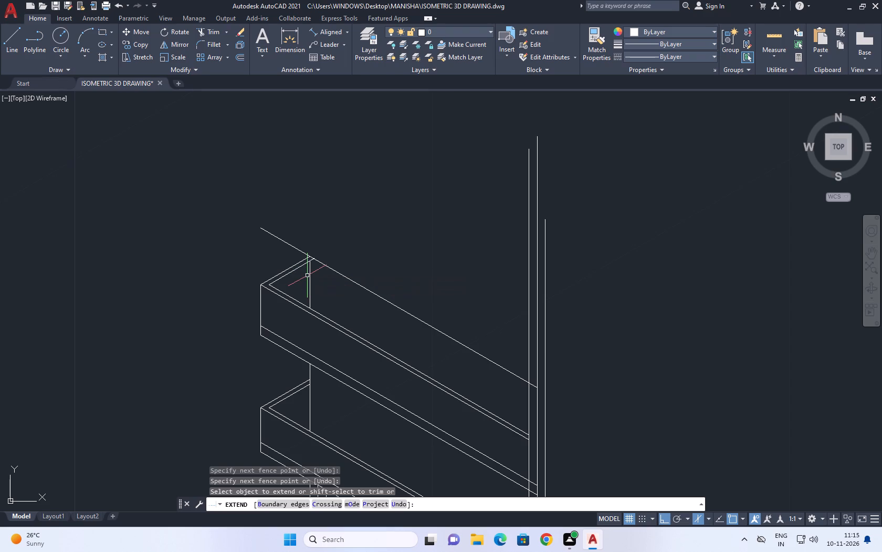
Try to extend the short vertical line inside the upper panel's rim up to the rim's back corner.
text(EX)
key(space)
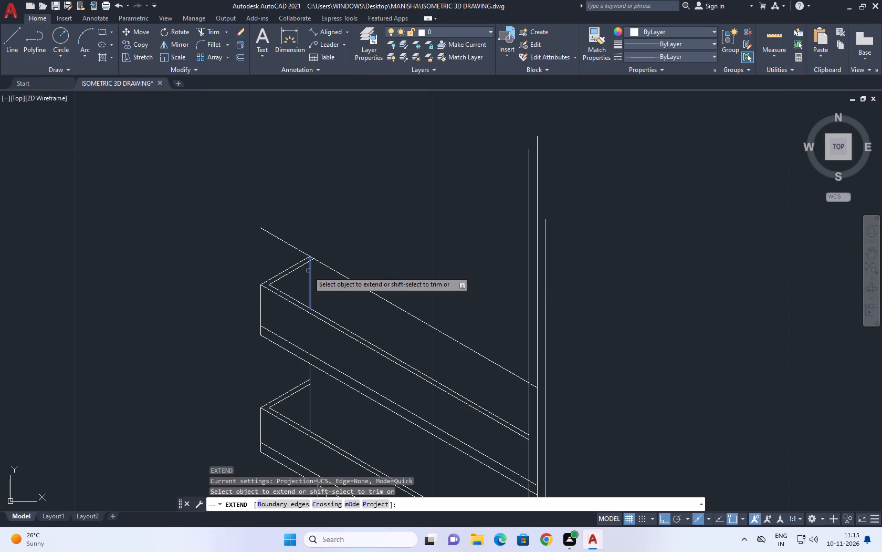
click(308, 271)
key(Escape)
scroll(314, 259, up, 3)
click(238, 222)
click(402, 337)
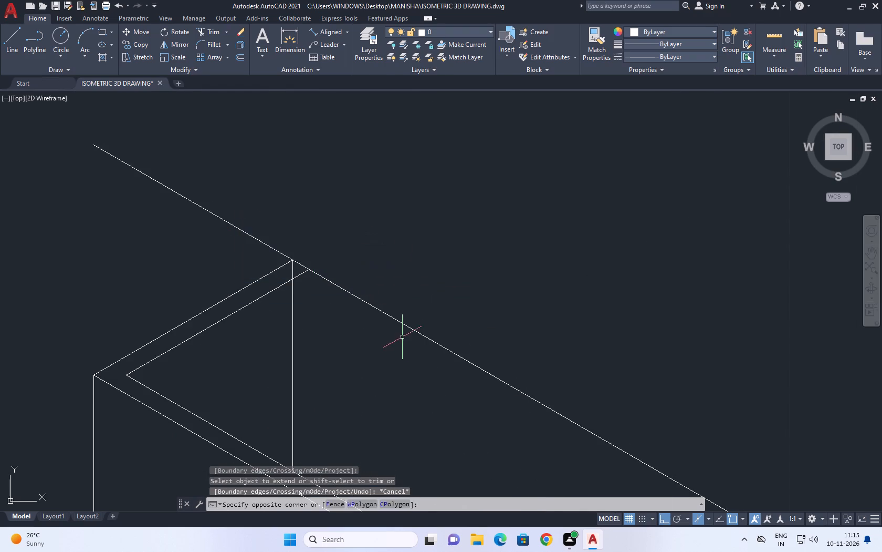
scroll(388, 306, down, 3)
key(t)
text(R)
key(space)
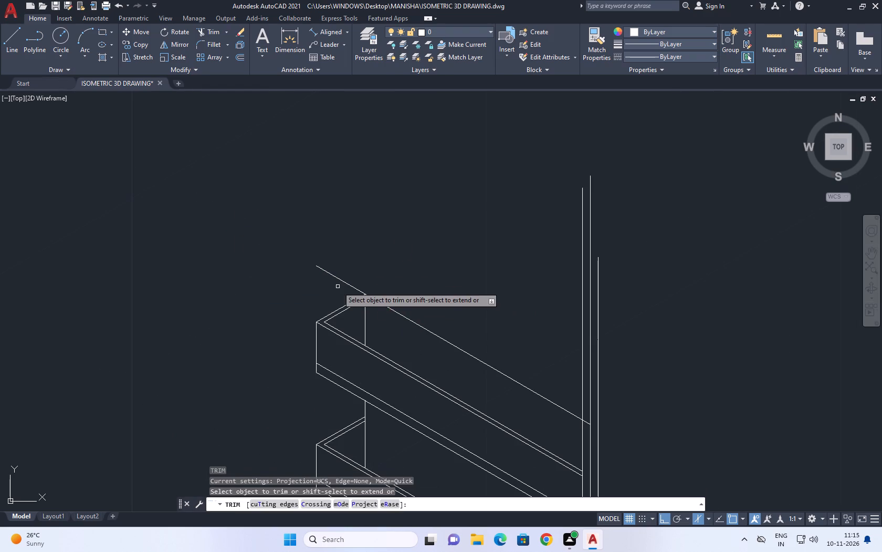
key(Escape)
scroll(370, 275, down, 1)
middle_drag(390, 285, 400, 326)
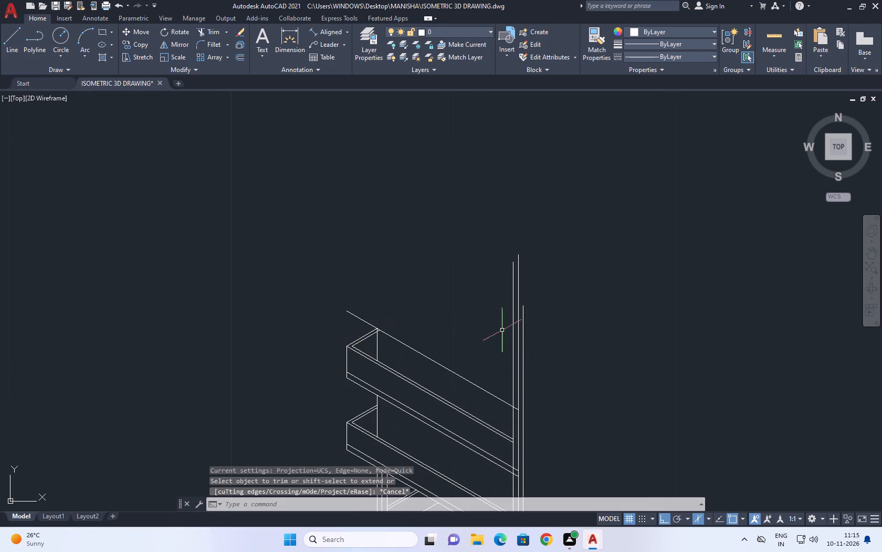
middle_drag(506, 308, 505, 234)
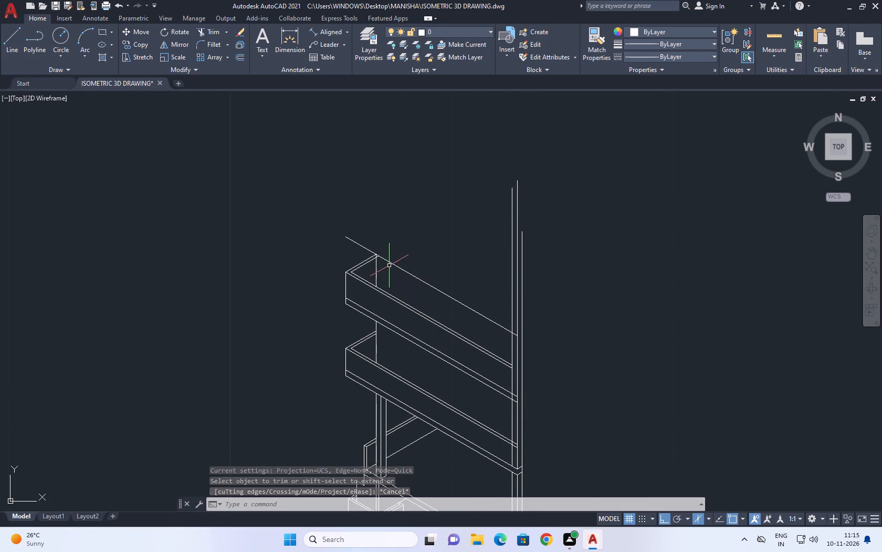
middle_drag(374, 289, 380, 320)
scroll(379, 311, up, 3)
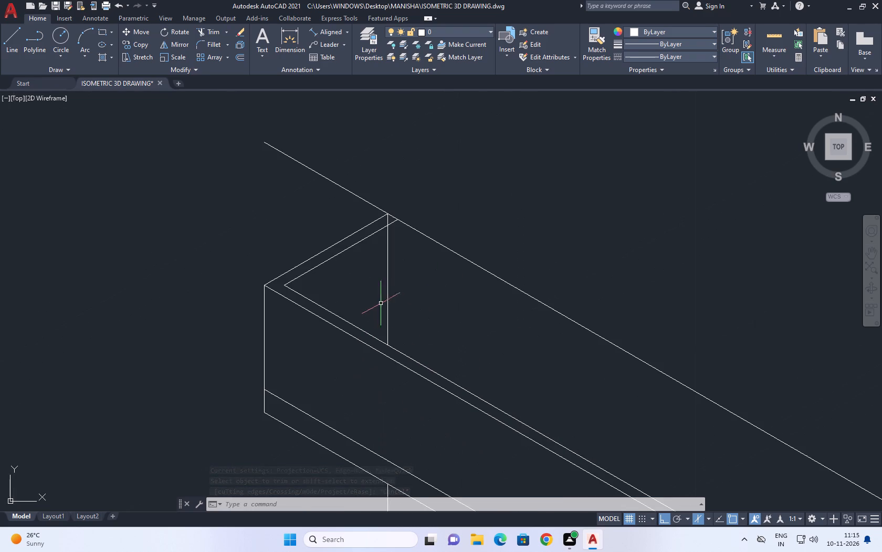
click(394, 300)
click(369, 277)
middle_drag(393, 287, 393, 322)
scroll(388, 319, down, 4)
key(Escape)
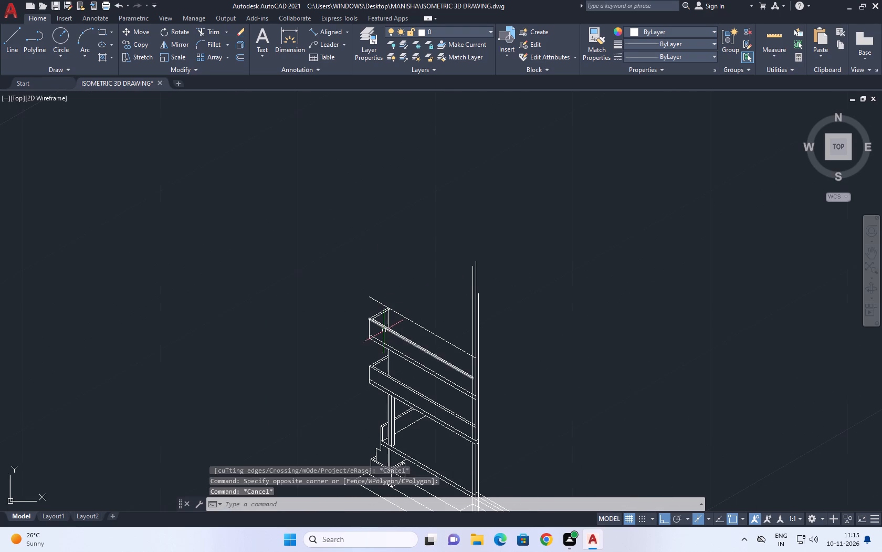
Erase the short vertical line dropping from the back corner inside the upper panel's rim.
scroll(374, 320, up, 3)
click(393, 315)
click(374, 301)
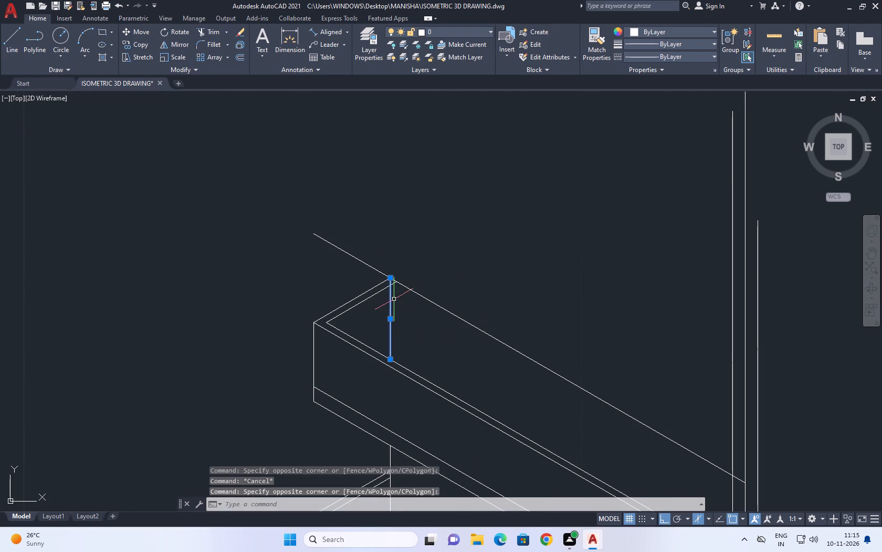
key(Delete)
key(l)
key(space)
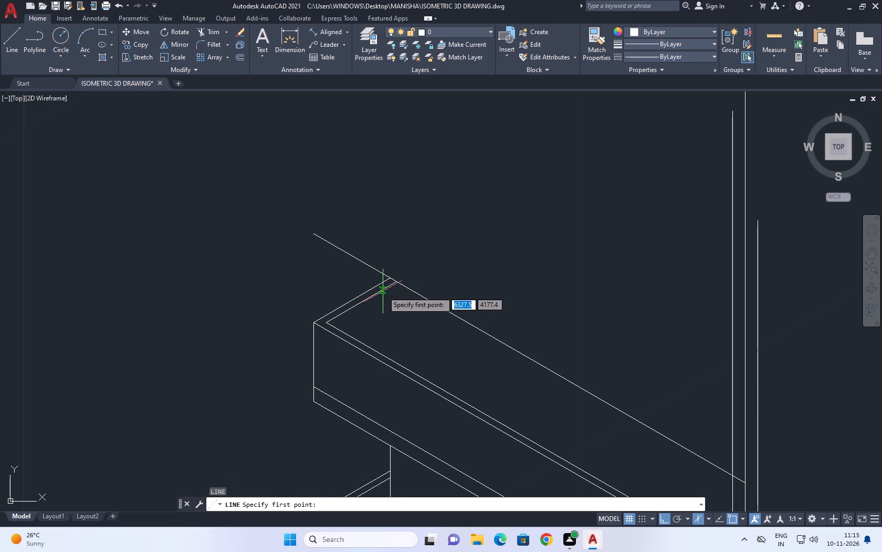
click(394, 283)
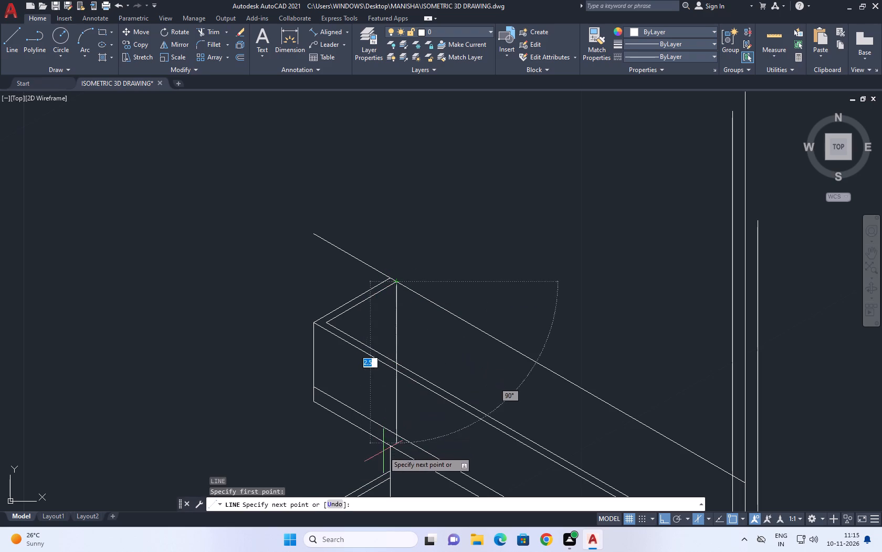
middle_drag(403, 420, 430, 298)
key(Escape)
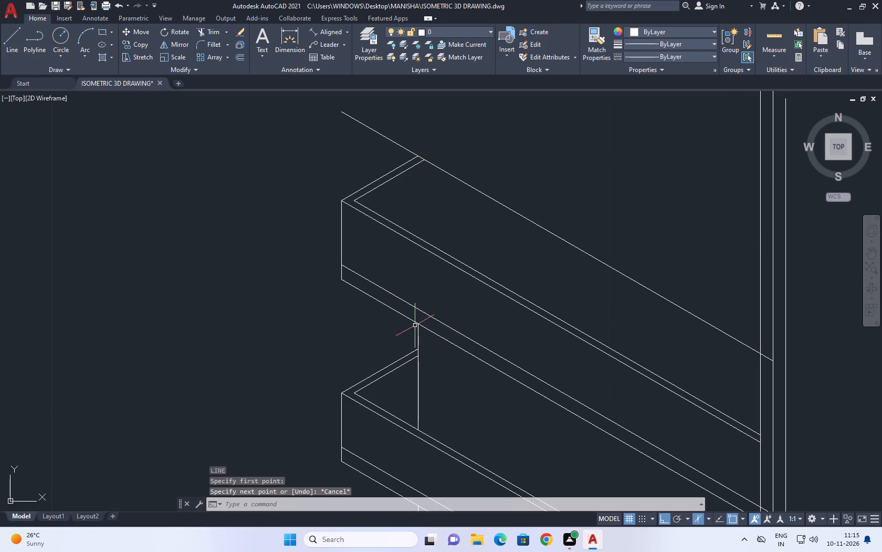
Draw a vertical line from the upper panel's bottom edge, above the lower panel's back line, up past the rim's back corner.
key(space)
click(419, 324)
middle_drag(419, 153, 437, 244)
click(434, 150)
key(Escape)
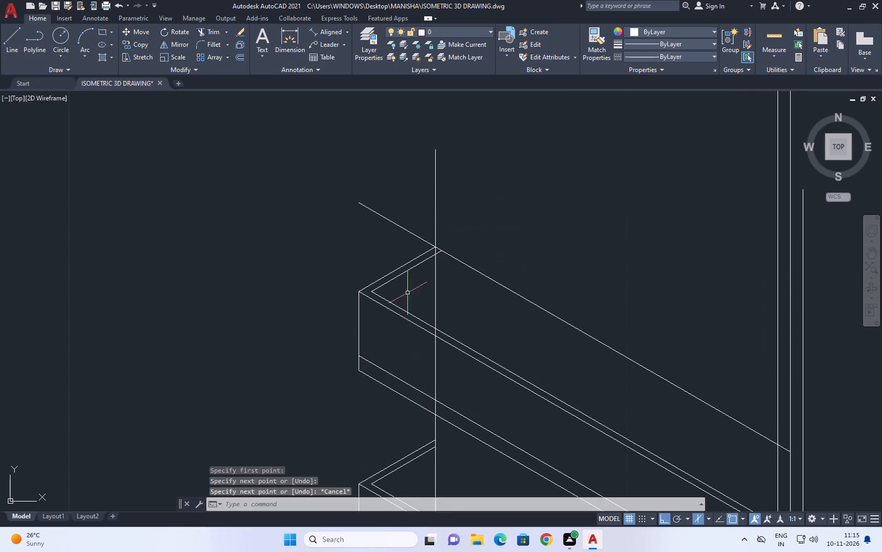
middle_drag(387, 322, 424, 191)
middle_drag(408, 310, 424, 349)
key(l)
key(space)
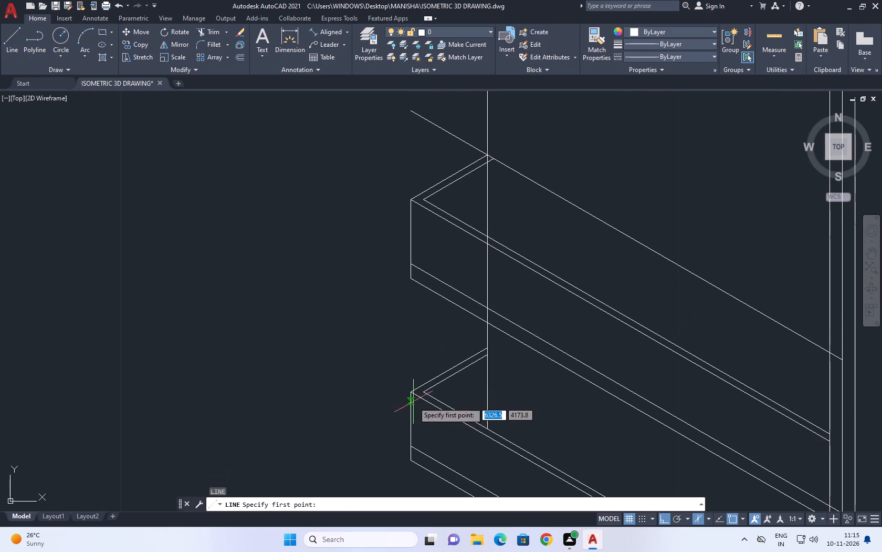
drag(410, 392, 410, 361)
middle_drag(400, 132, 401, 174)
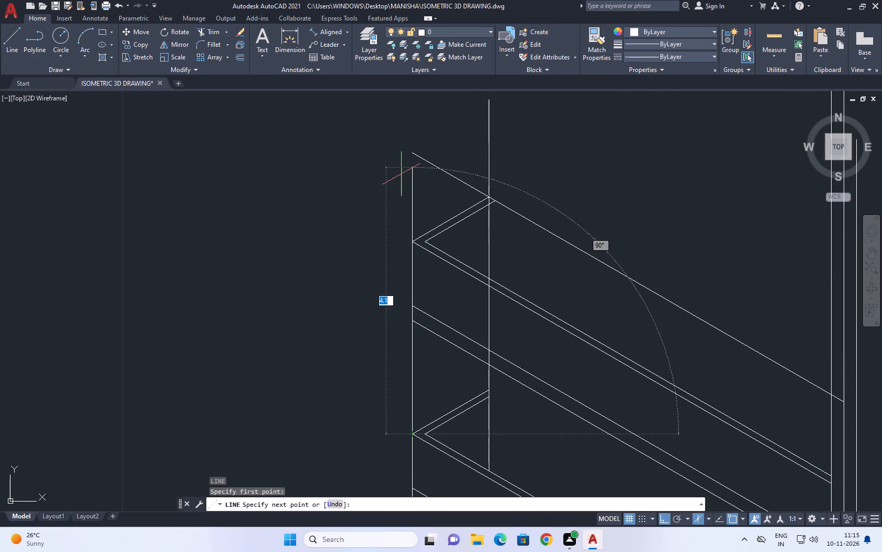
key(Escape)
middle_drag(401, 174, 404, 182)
Trim the overhang of the upper rim's inner end line back to the new vertical line.
key(t)
key(r)
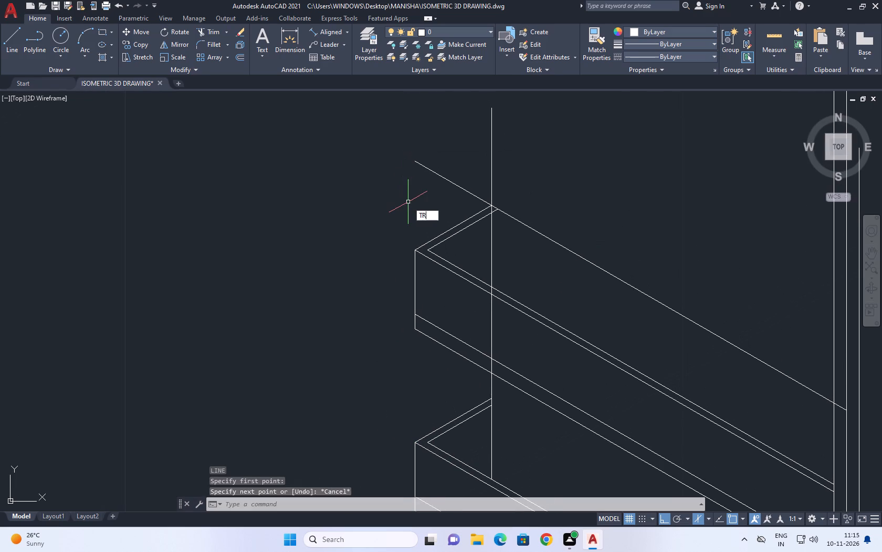
key(space)
click(495, 210)
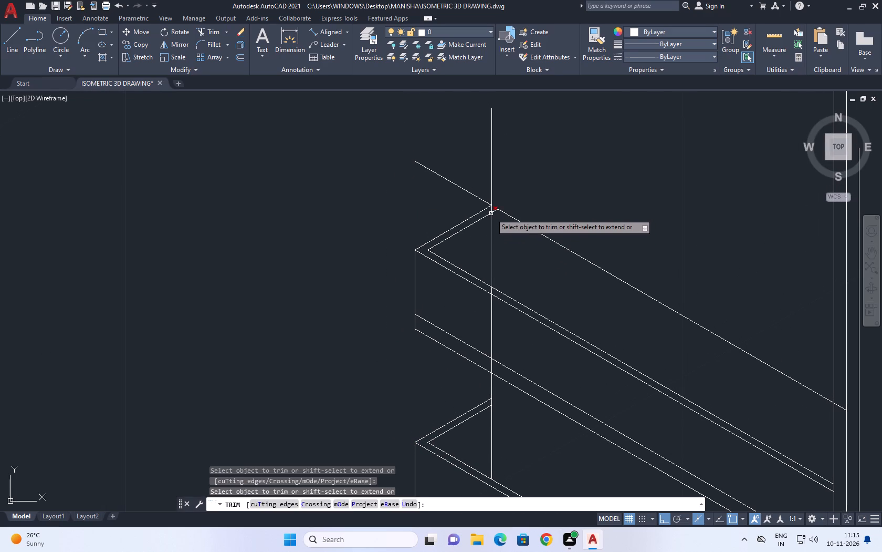
scroll(491, 212, up, 3)
click(496, 210)
drag(497, 230, 499, 243)
key(Escape)
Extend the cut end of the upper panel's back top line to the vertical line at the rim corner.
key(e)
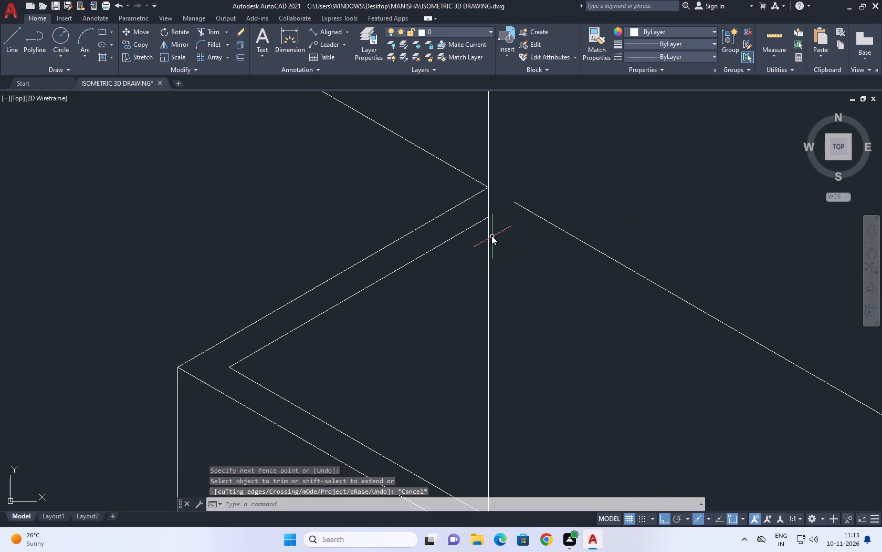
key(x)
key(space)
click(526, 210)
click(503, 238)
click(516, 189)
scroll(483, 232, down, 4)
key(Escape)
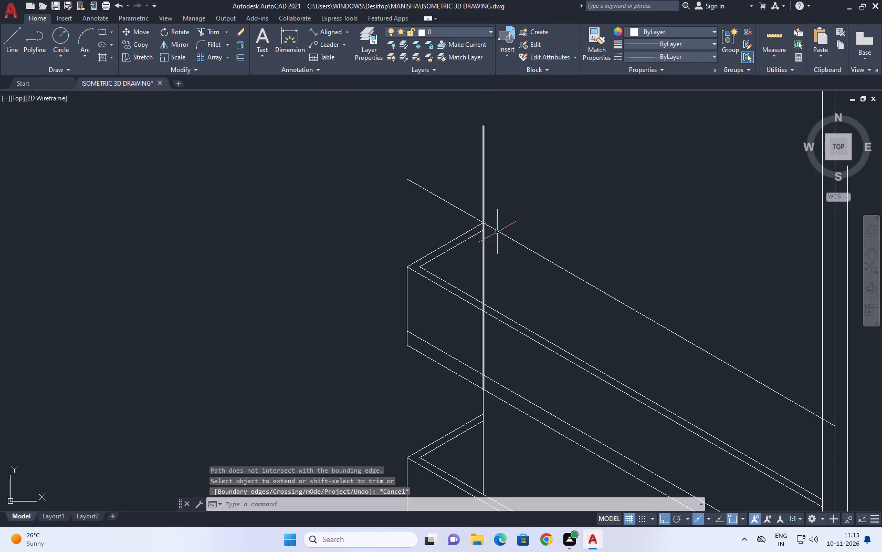
Erase the leftover piece of the back top line that overhangs the rim's end beyond the vertical line.
click(495, 224)
click(490, 232)
key(Escape)
drag(468, 198, 461, 210)
click(442, 224)
middle_drag(463, 209, 464, 235)
key(Delete)
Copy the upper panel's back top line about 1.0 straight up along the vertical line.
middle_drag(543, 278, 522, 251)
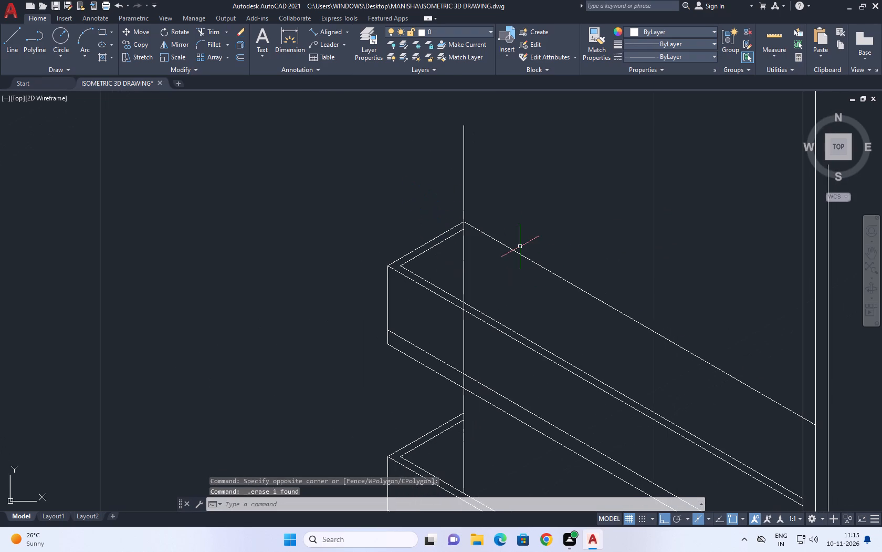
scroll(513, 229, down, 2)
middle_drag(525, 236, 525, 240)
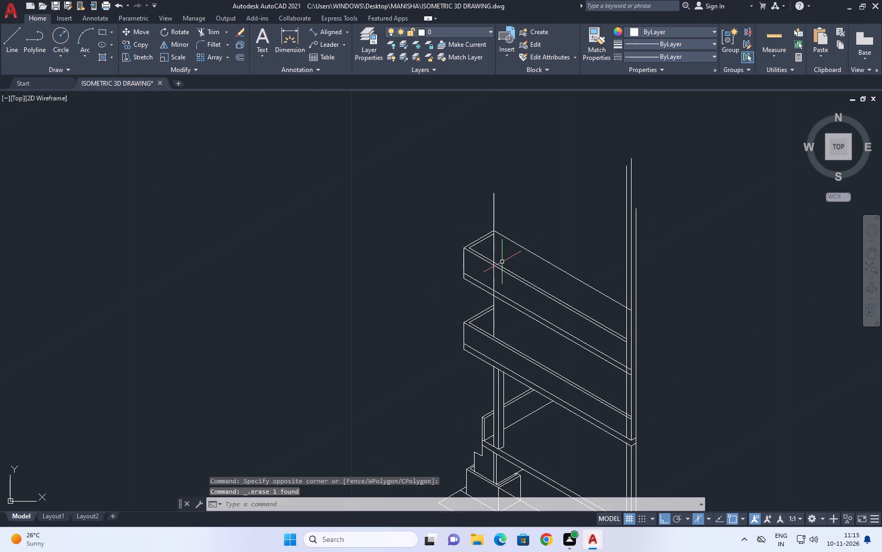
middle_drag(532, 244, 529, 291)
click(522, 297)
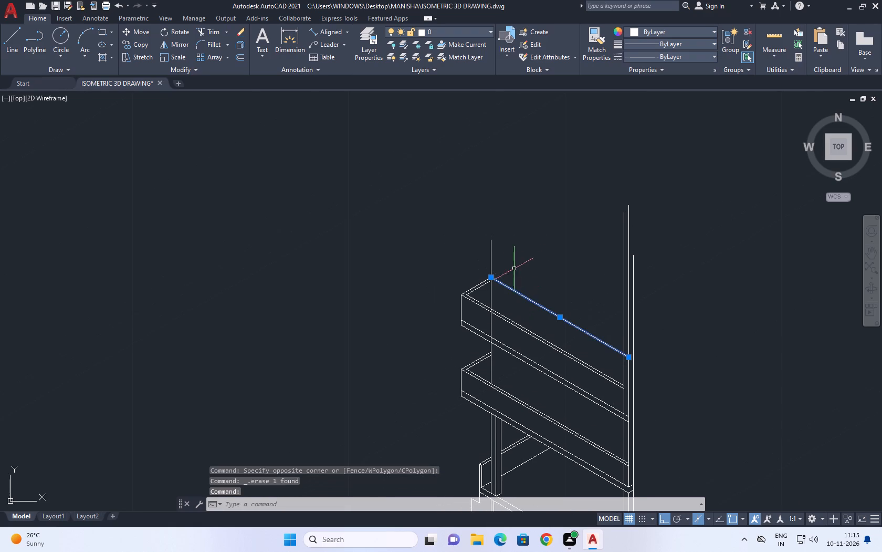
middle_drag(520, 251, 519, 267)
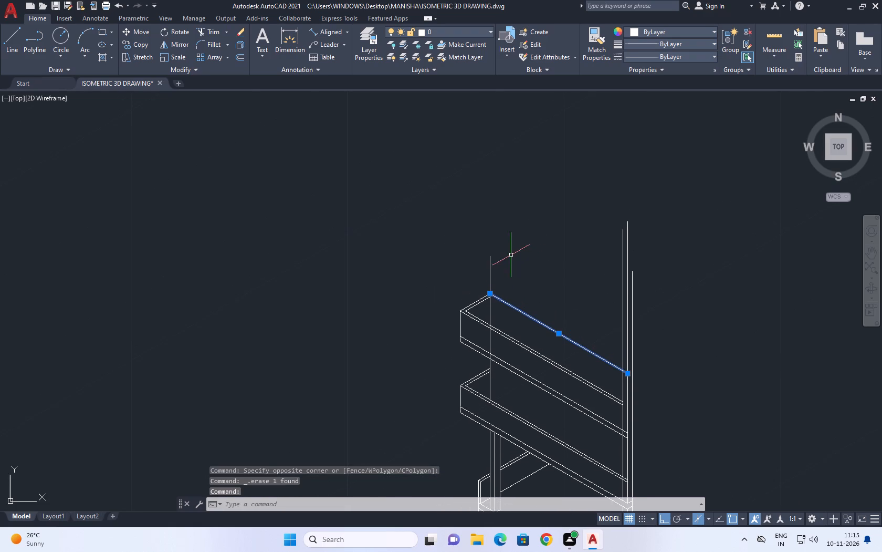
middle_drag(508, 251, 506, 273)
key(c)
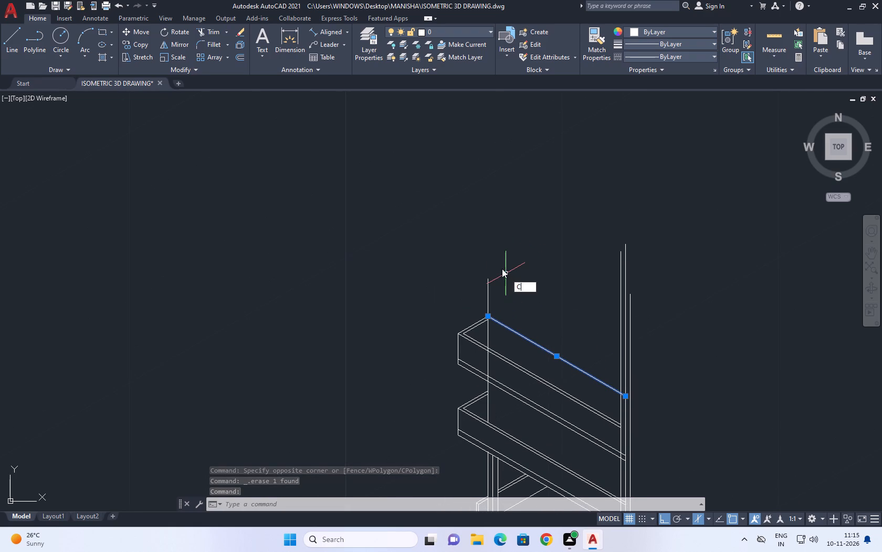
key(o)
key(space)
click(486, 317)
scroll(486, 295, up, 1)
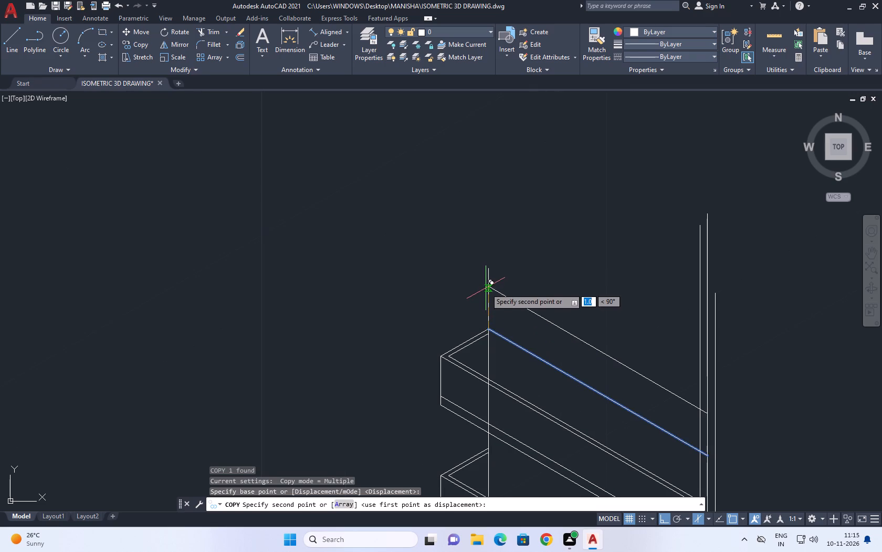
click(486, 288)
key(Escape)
Copy the upper panel's lowest front edge line straight up by 2.80.
scroll(484, 191, down, 1)
scroll(494, 338, up, 1)
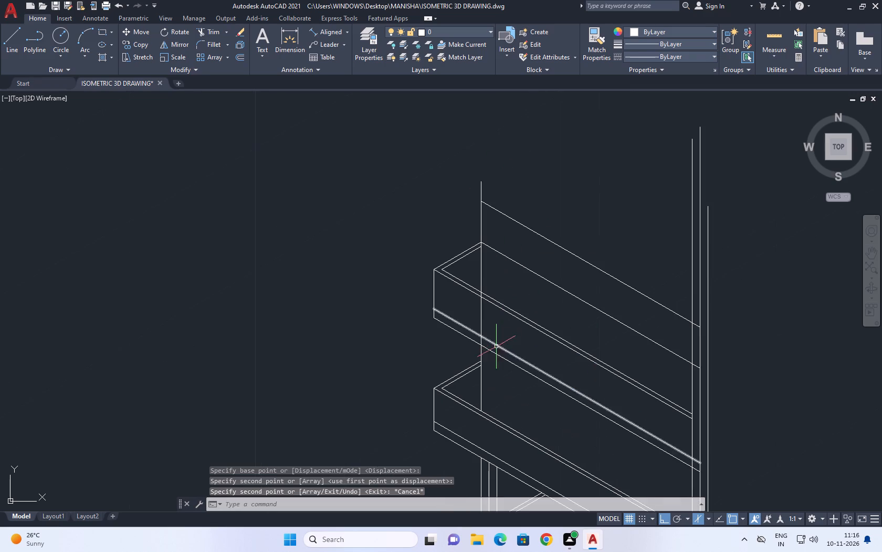
click(496, 354)
key(c)
key(o)
key(space)
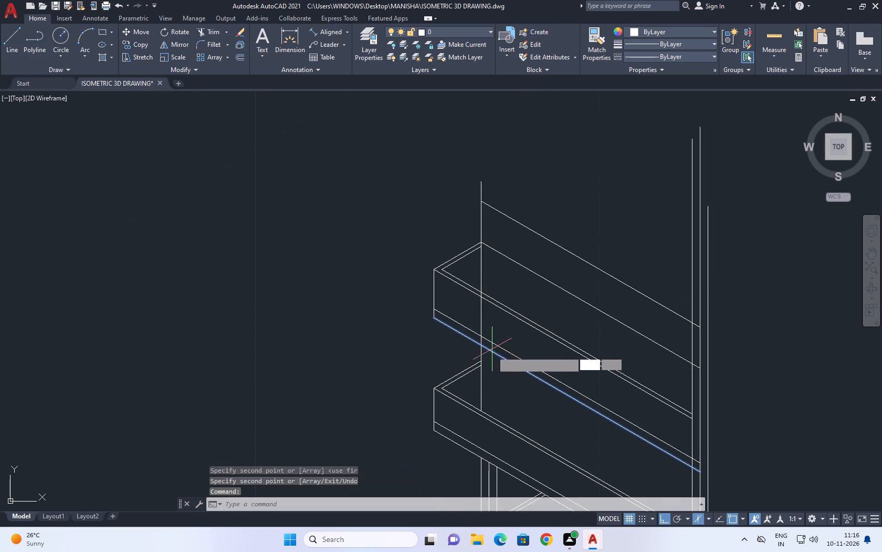
click(492, 355)
key(2)
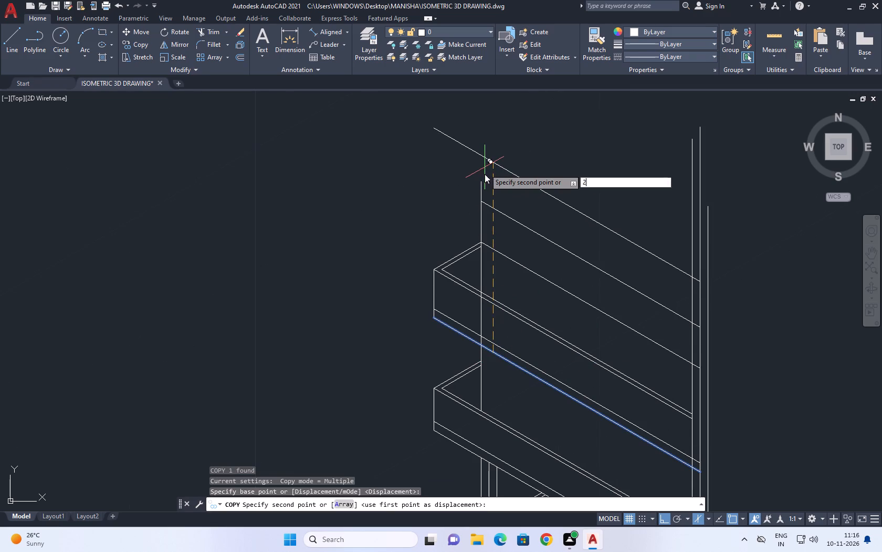
key(period)
key(8)
key(0)
key(Return)
key(Escape)
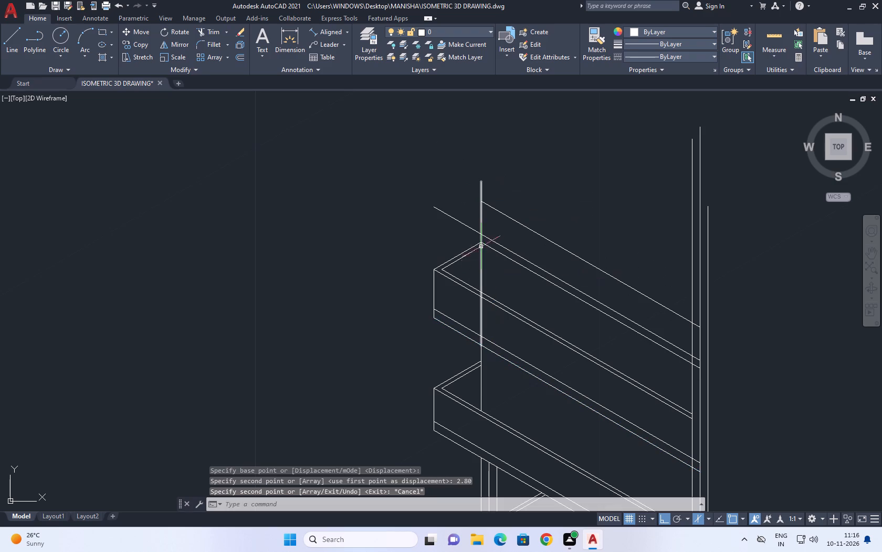
Erase the raised copy of the back top line and the original back top line at the rim corner.
click(531, 228)
key(Delete)
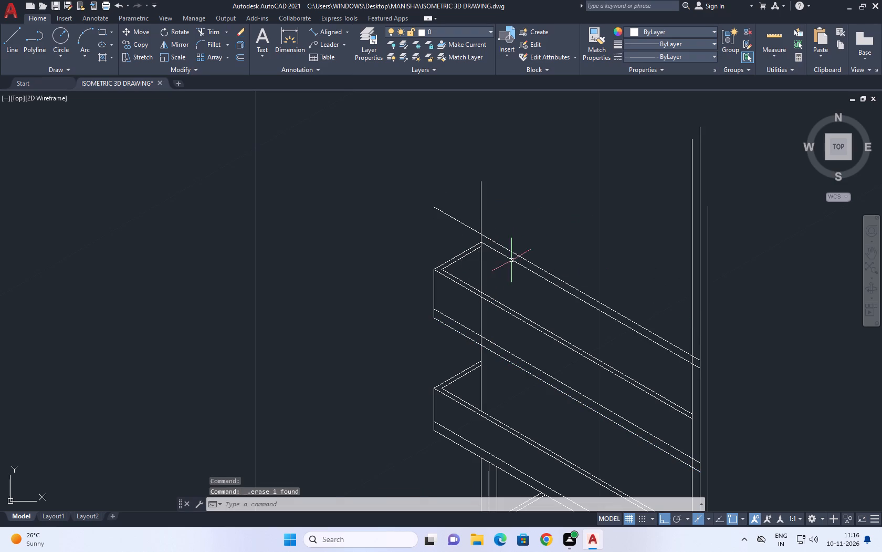
middle_drag(506, 278, 519, 208)
scroll(503, 179, up, 1)
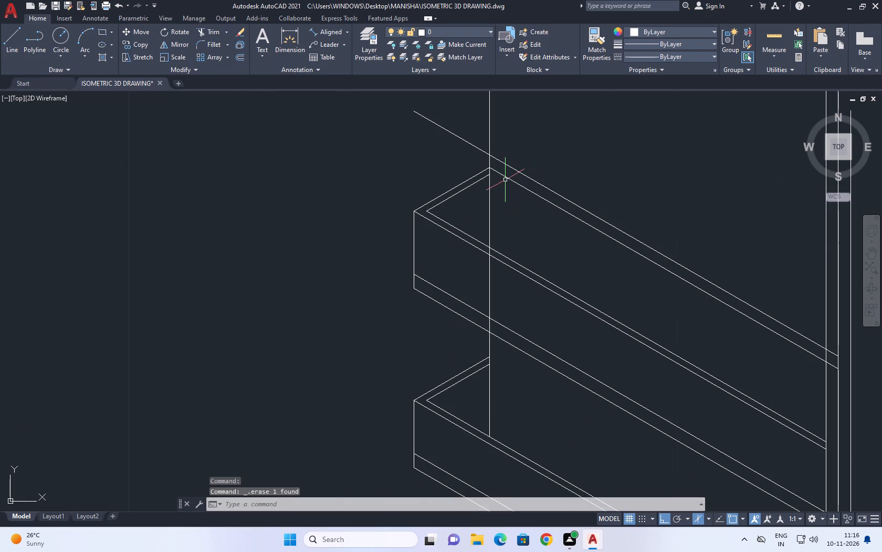
click(506, 179)
key(Escape)
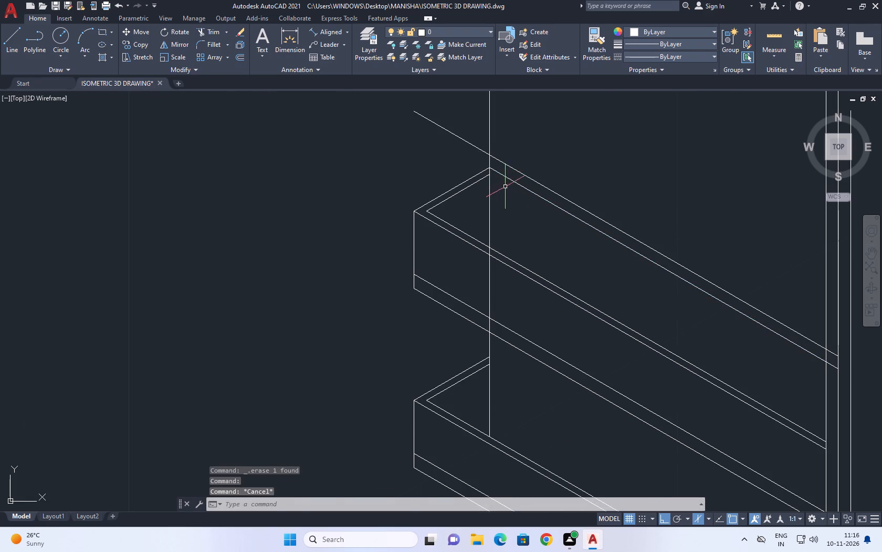
click(508, 182)
click(505, 174)
key(Delete)
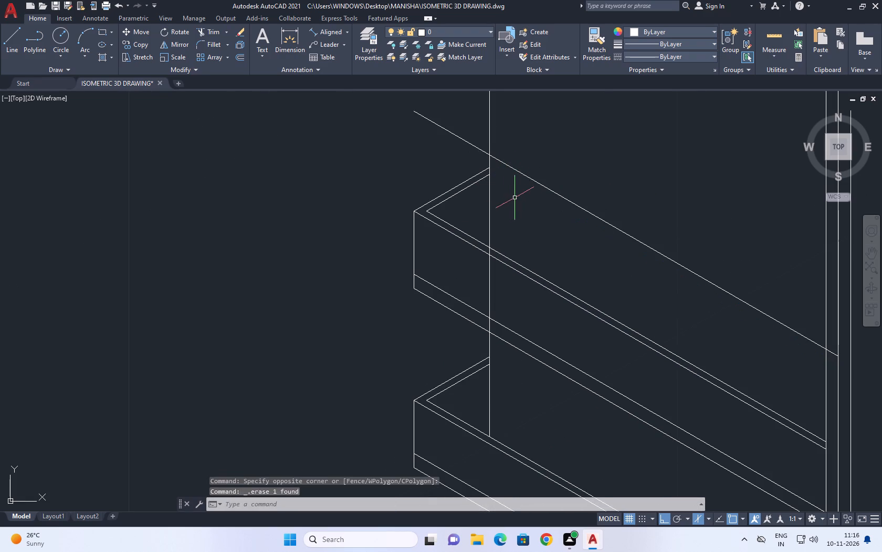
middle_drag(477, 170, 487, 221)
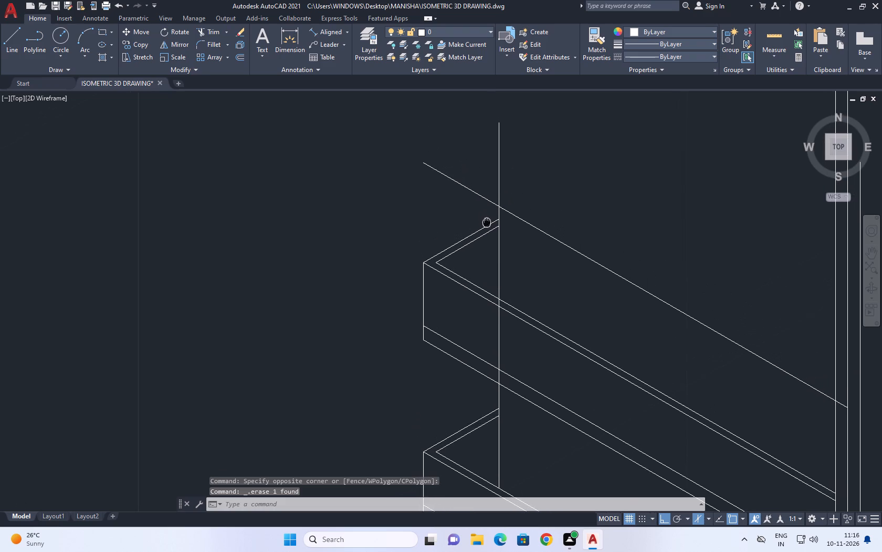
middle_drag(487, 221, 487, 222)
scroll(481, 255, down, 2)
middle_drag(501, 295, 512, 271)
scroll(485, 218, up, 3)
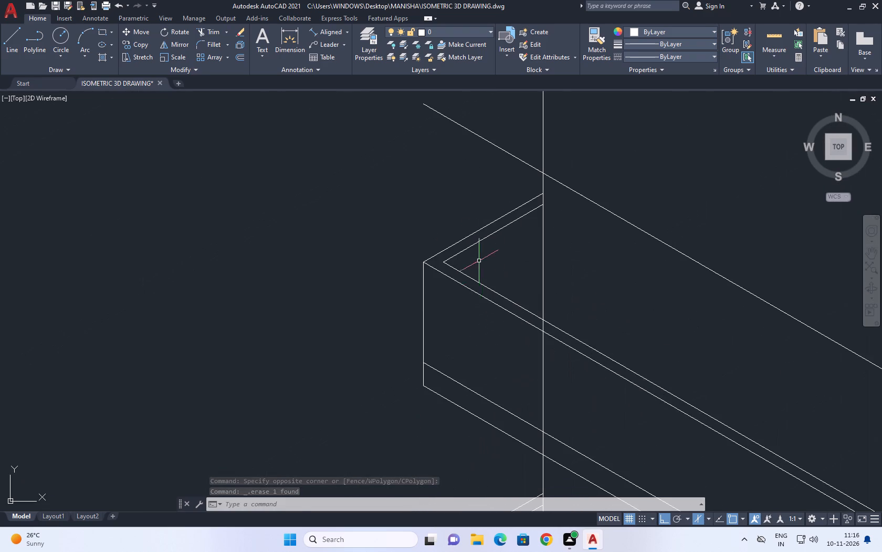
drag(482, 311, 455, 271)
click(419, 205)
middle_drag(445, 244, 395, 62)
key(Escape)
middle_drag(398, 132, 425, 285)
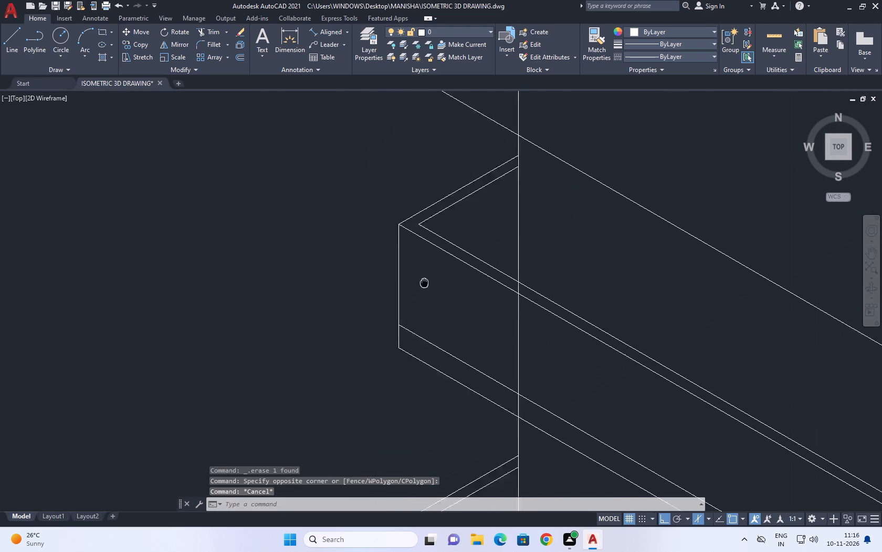
Move the upper panel's four rim lines about 0.2 straight down along the end's vertical edge.
middle_drag(425, 285, 428, 290)
drag(428, 308, 424, 276)
click(408, 179)
middle_drag(440, 243, 421, 198)
key(m)
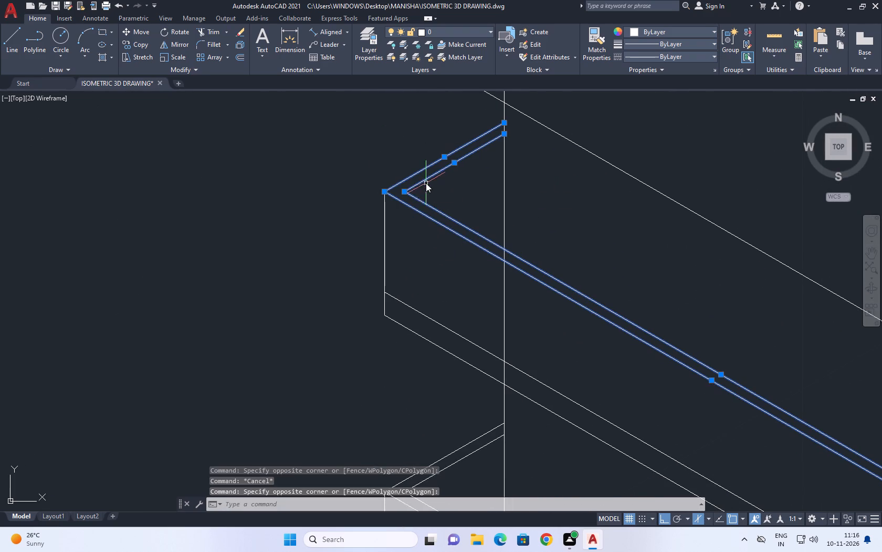
key(space)
click(383, 195)
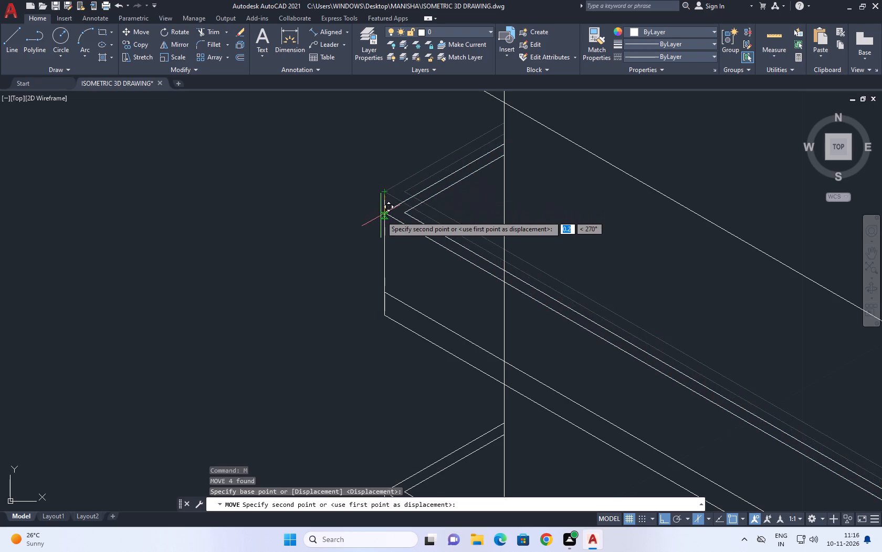
click(383, 220)
Trim the upper panel's end edge above the rim, and the back top line and vertical line past their crossing.
scroll(474, 181, down, 1)
middle_drag(500, 157, 505, 235)
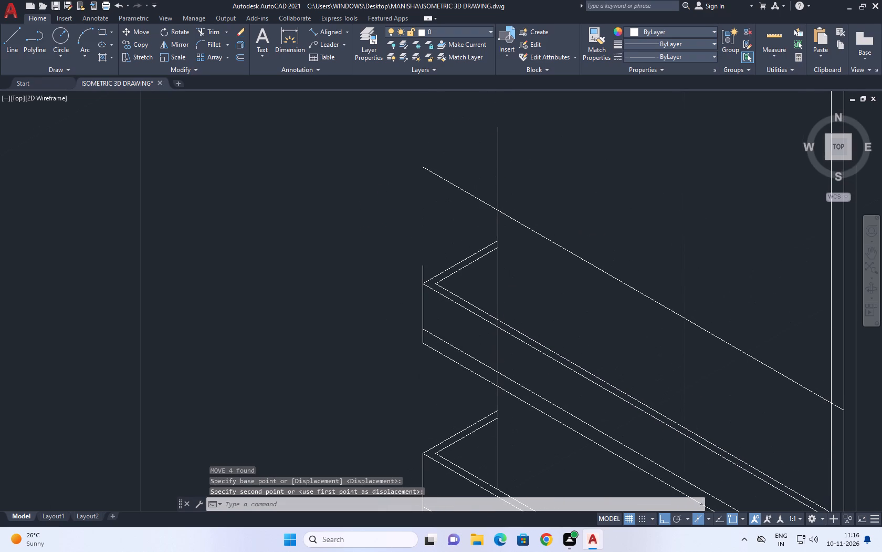
key(t)
key(r)
key(space)
click(437, 269)
click(396, 277)
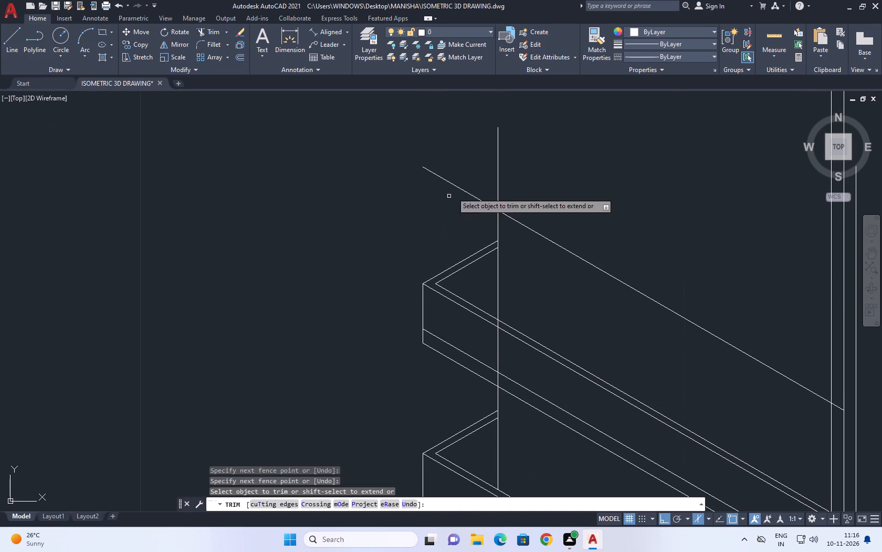
drag(522, 166, 517, 161)
click(445, 205)
scroll(526, 177, down, 4)
key(Escape)
scroll(531, 212, up, 3)
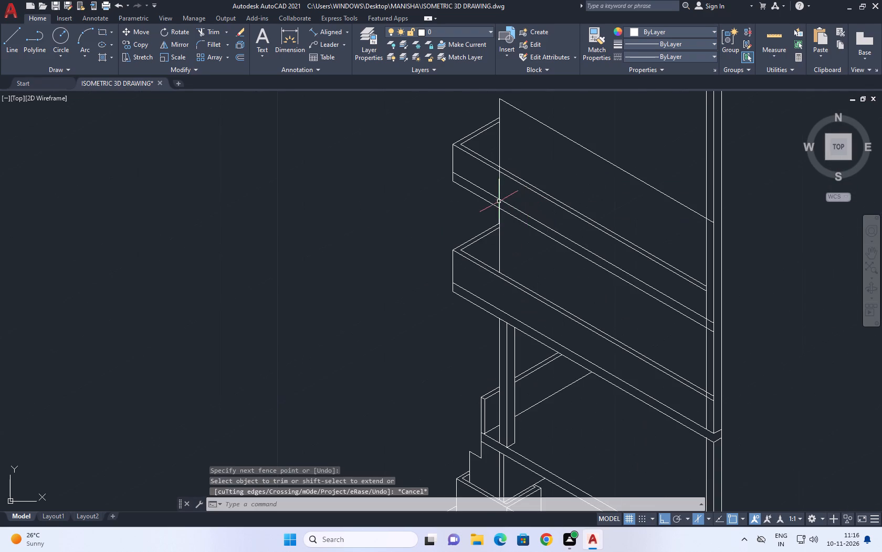
Trim away the parts of the rear vertical line that cross the upper panel's front face, base strip and rim.
key(t)
key(r)
key(space)
scroll(480, 236, up, 2)
click(520, 157)
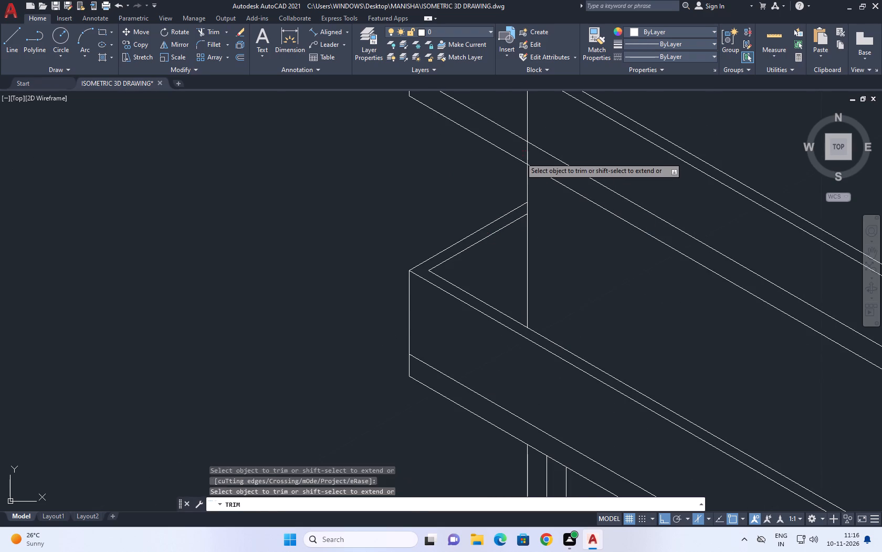
click(532, 164)
middle_drag(537, 171, 519, 295)
click(509, 251)
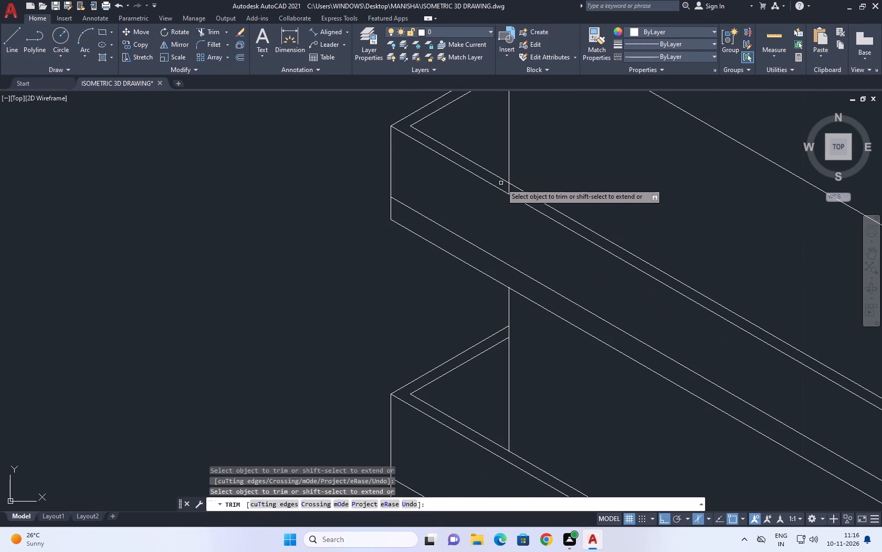
click(503, 185)
click(530, 203)
key(Escape)
scroll(520, 208, down, 4)
scroll(524, 226, up, 2)
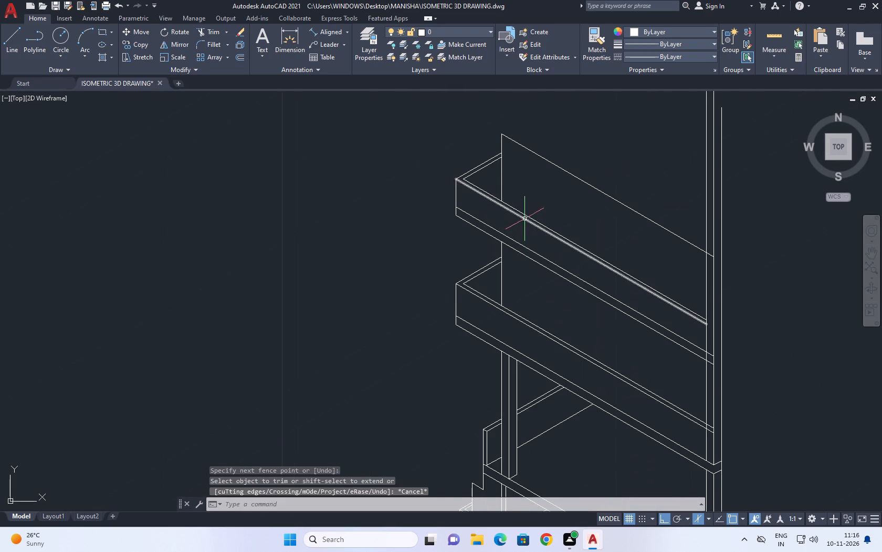
Measure the upper panel's front face height at the post with a temporary aligned dimension, from base strip to rim.
middle_drag(527, 218, 523, 247)
drag(332, 30, 330, 40)
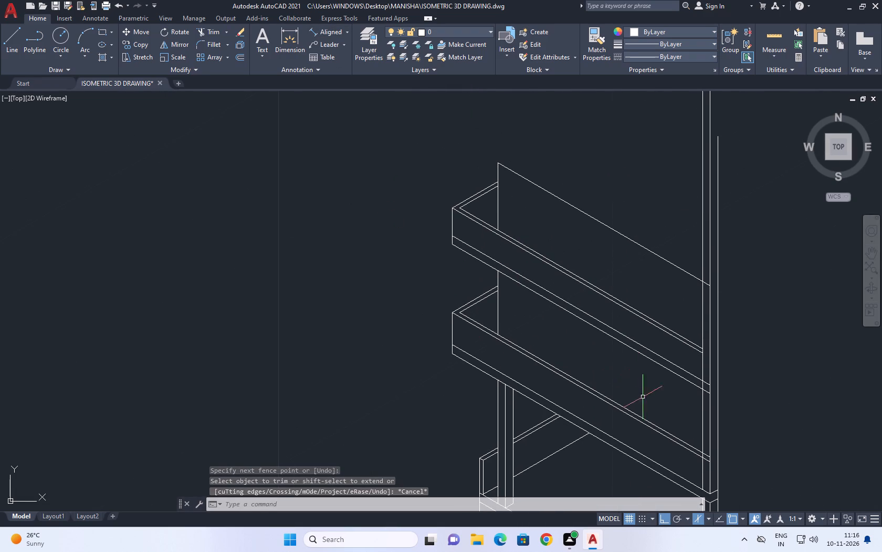
middle_drag(636, 412, 571, 302)
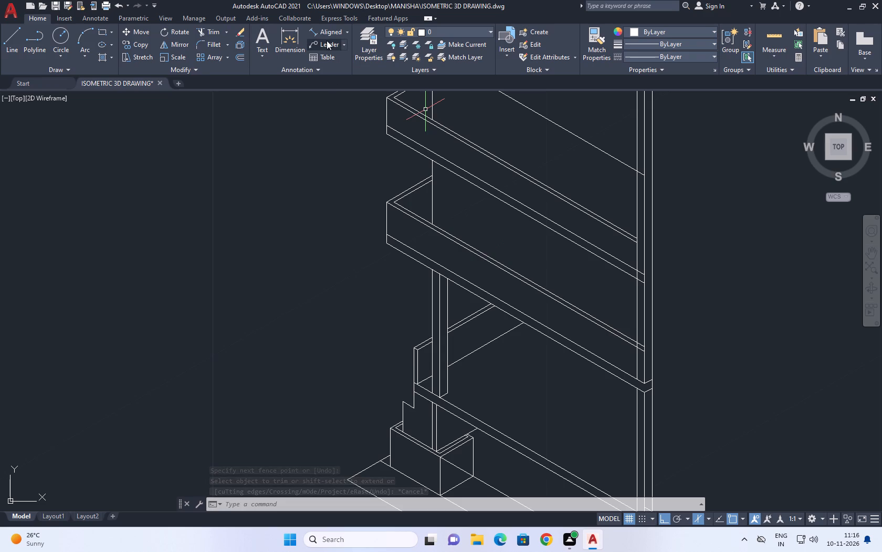
click(326, 34)
scroll(635, 274, up, 2)
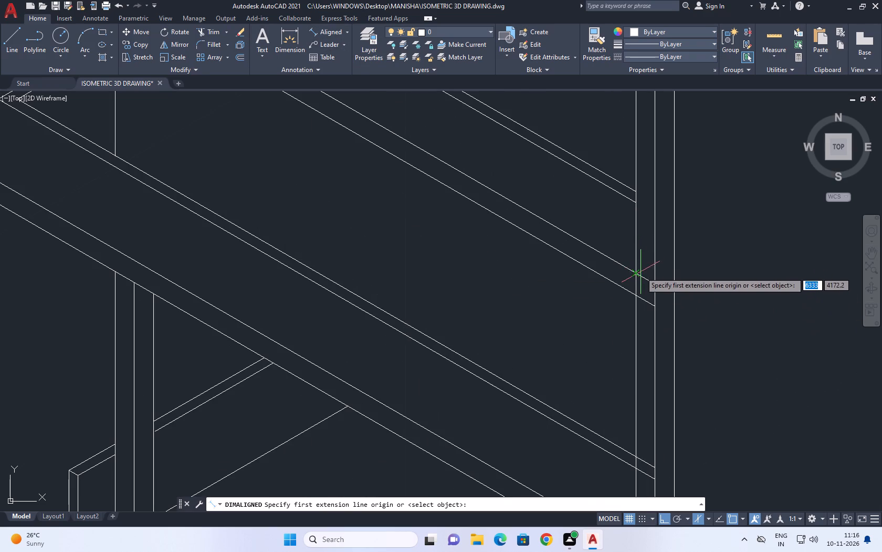
click(637, 273)
click(632, 200)
scroll(621, 274, down, 6)
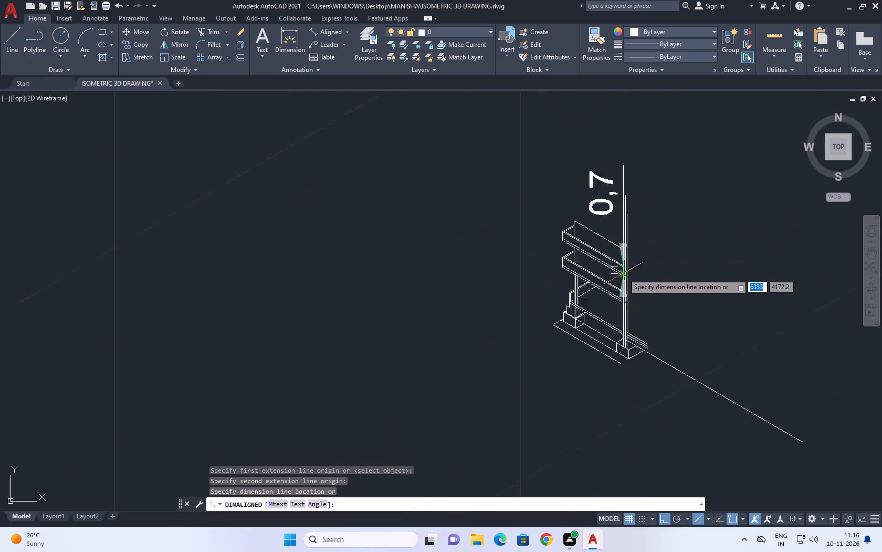
key(Escape)
middle_drag(615, 271, 606, 276)
scroll(603, 271, up, 1)
middle_drag(610, 271, 535, 265)
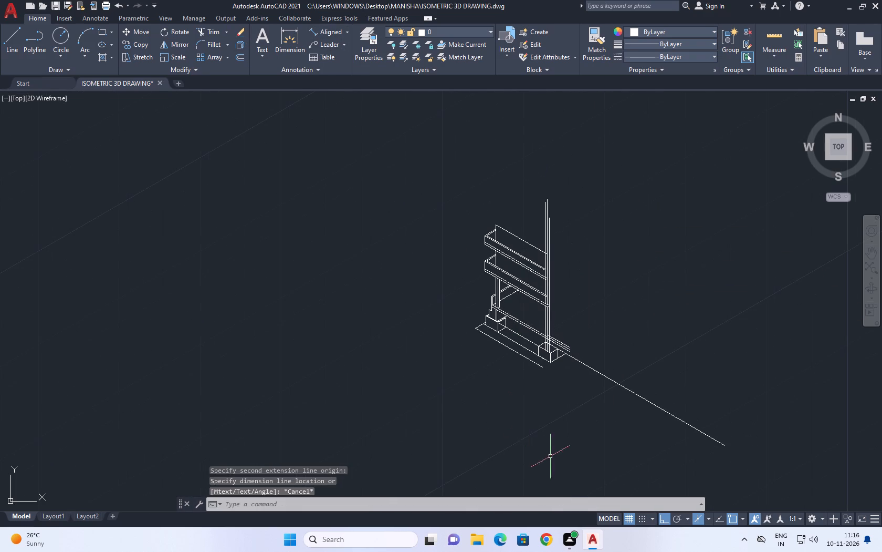
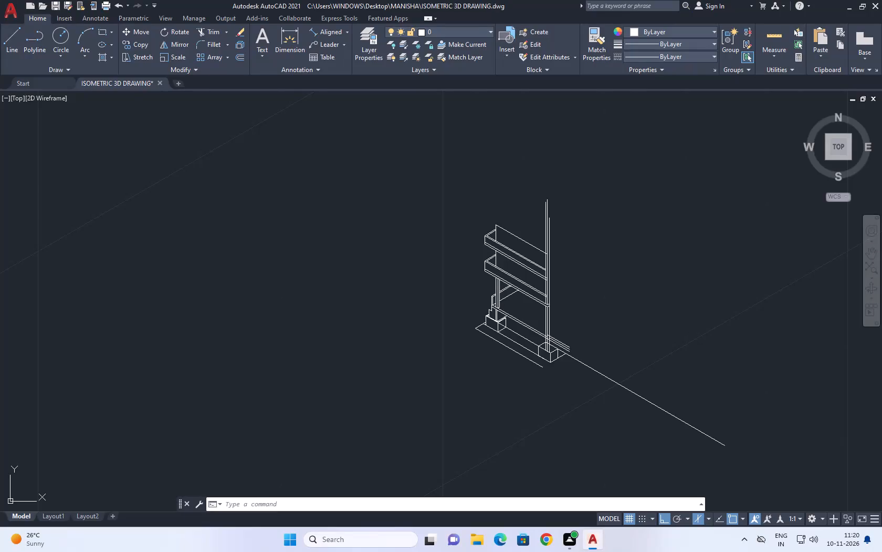
Measure the back wall's vertical height from the upper balcony's underside to the wall's top corner with an aligned dimension.
middle_drag(629, 348, 478, 360)
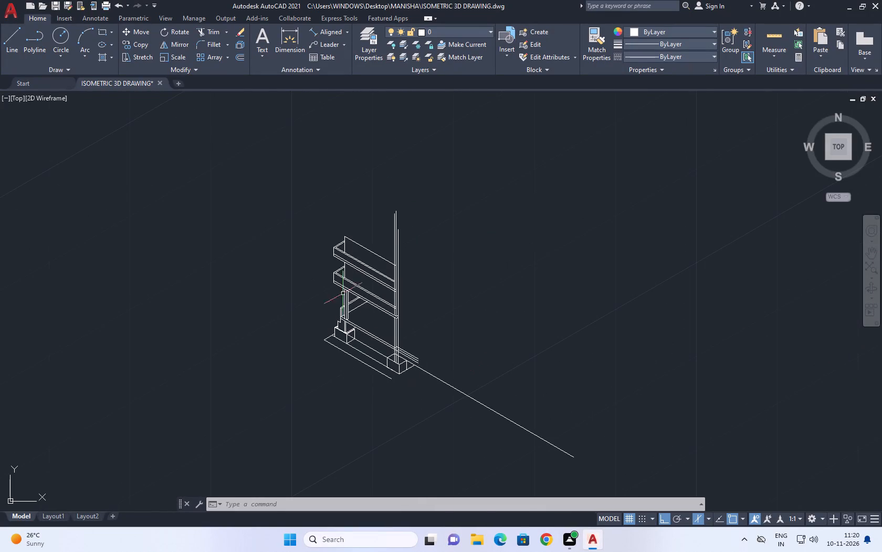
scroll(330, 279, up, 2)
middle_drag(372, 278, 378, 299)
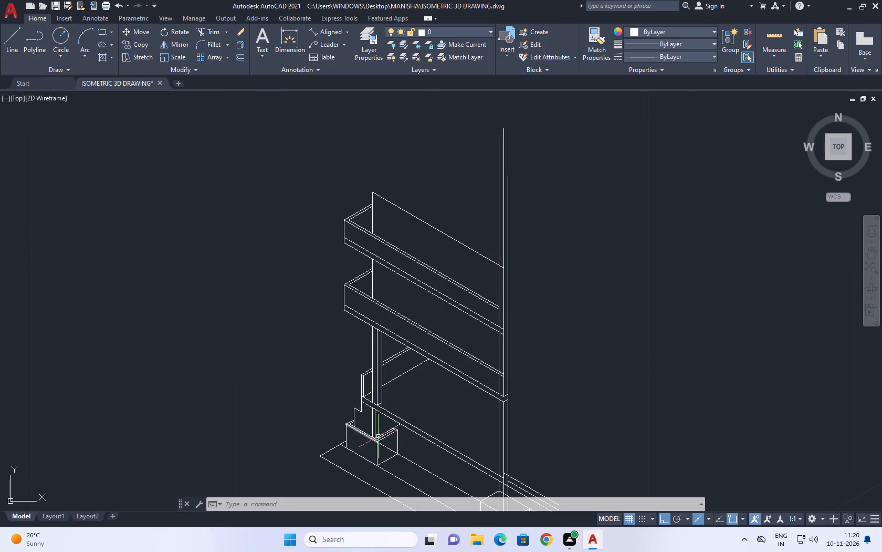
middle_drag(357, 248, 372, 275)
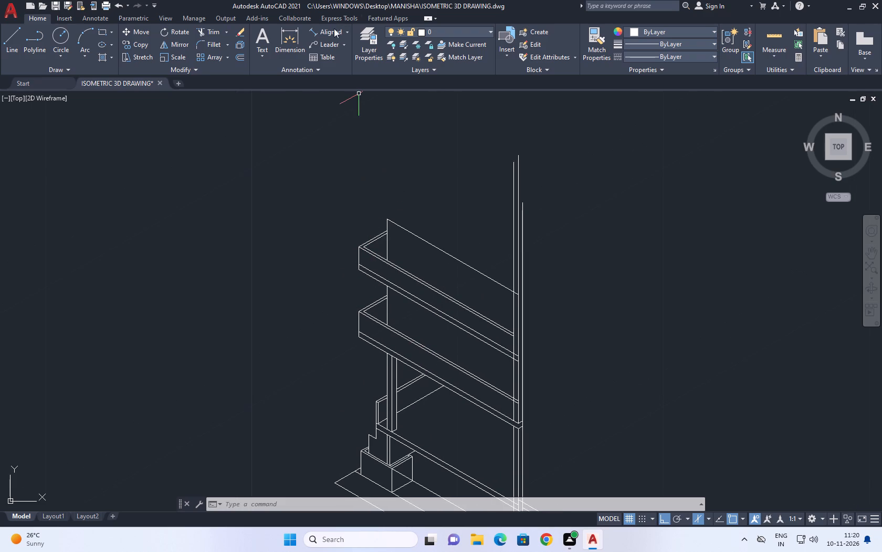
click(334, 33)
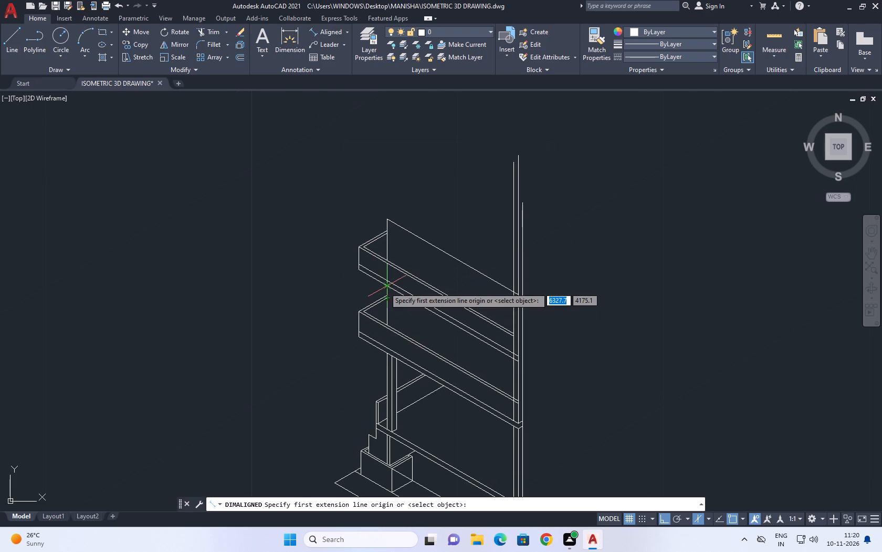
click(385, 287)
click(385, 221)
scroll(360, 226, down, 2)
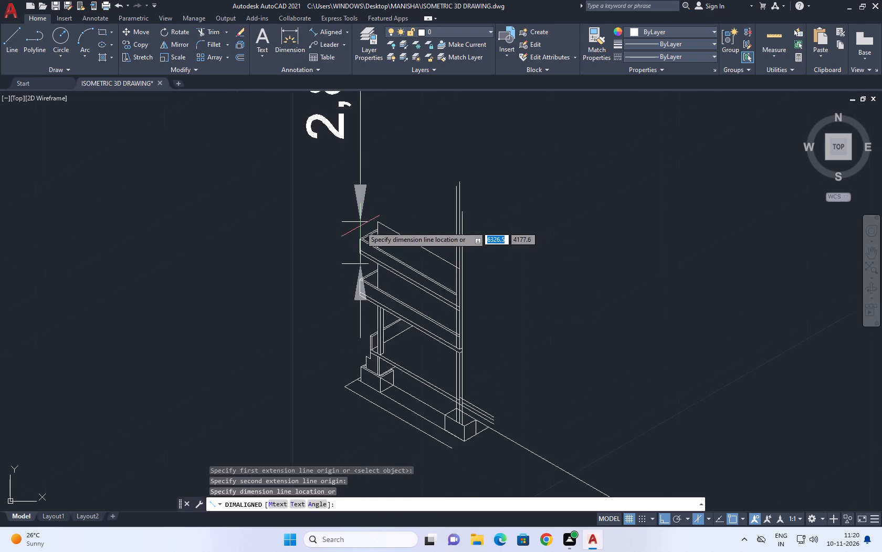
scroll(360, 226, down, 1)
middle_click(343, 224)
scroll(342, 238, up, 3)
key(Escape)
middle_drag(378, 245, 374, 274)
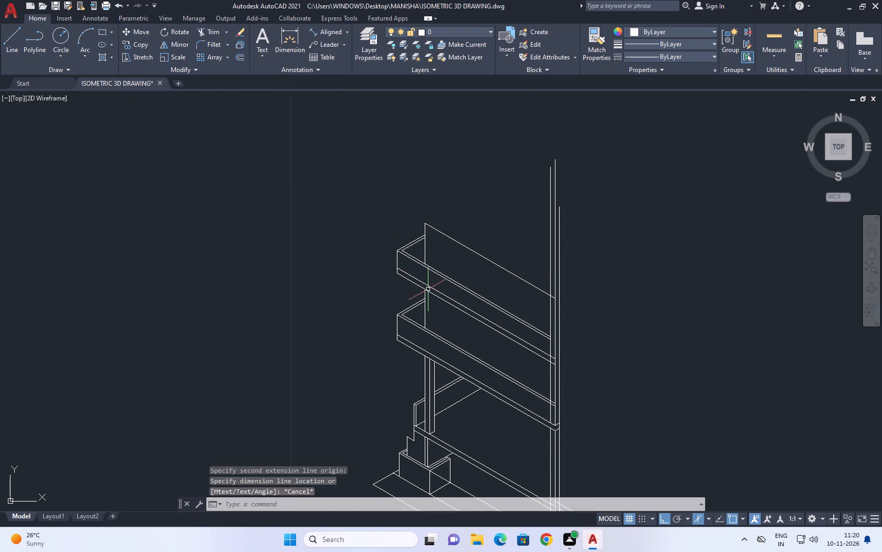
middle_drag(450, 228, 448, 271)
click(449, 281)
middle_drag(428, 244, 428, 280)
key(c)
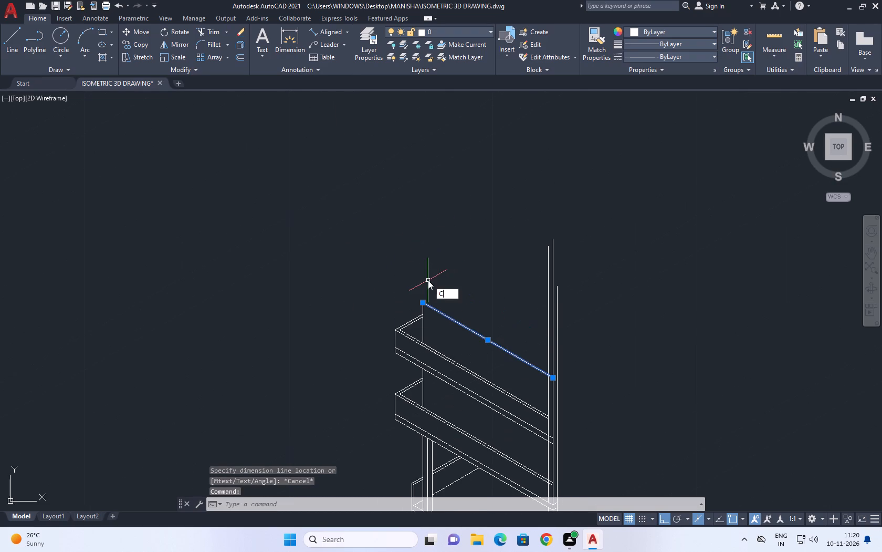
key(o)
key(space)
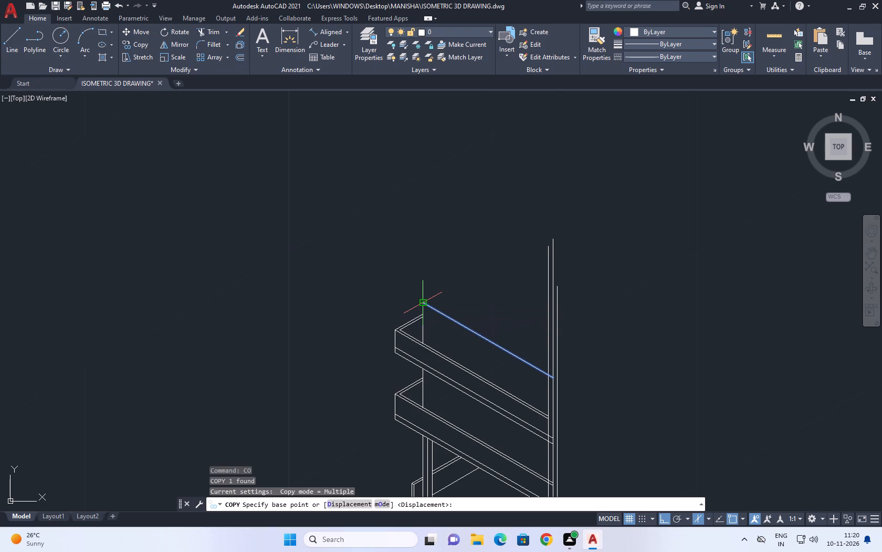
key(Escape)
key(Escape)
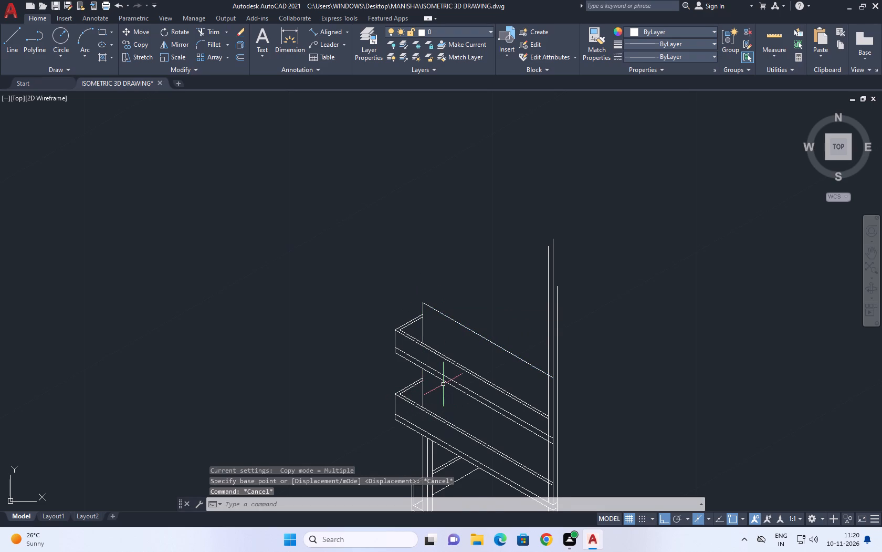
Copy the upper balcony with its wall lines straight up, from the balcony-underside and wall junction to the wall's top corner.
scroll(443, 381, up, 1)
middle_drag(462, 349, 467, 320)
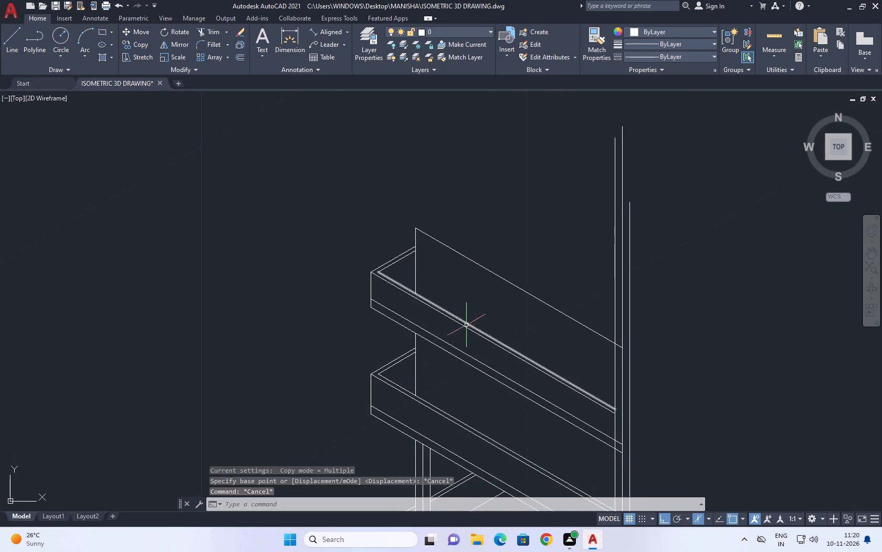
drag(551, 277, 542, 291)
click(488, 391)
scroll(422, 279, up, 2)
drag(422, 274, 391, 243)
click(344, 196)
drag(297, 319, 287, 314)
click(236, 264)
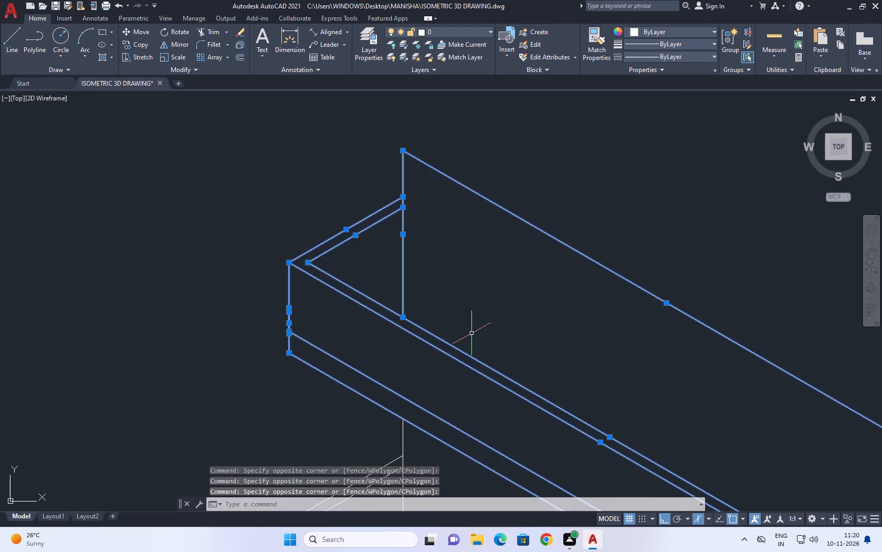
middle_drag(486, 341, 501, 304)
scroll(486, 331, down, 1)
middle_drag(488, 305, 484, 319)
key(c)
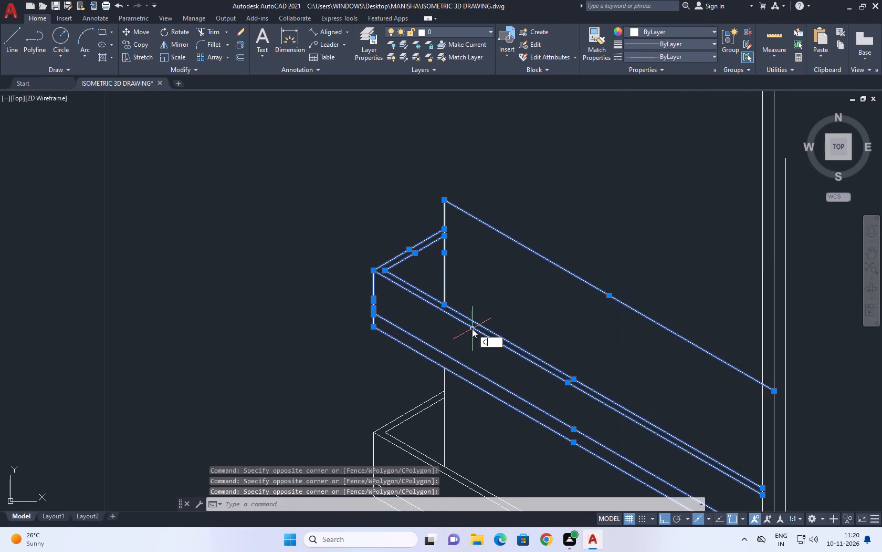
text(O)
key(space)
drag(445, 372, 445, 347)
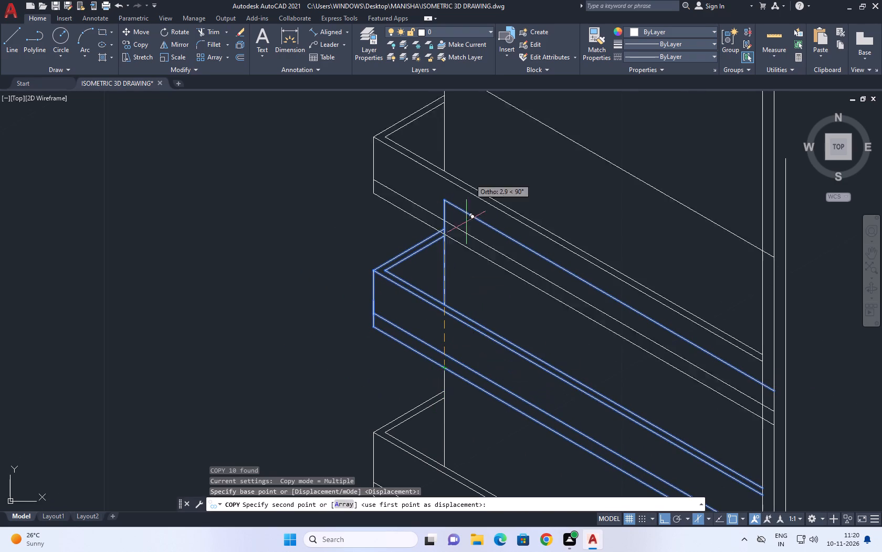
click(444, 202)
key(Escape)
scroll(412, 341, down, 2)
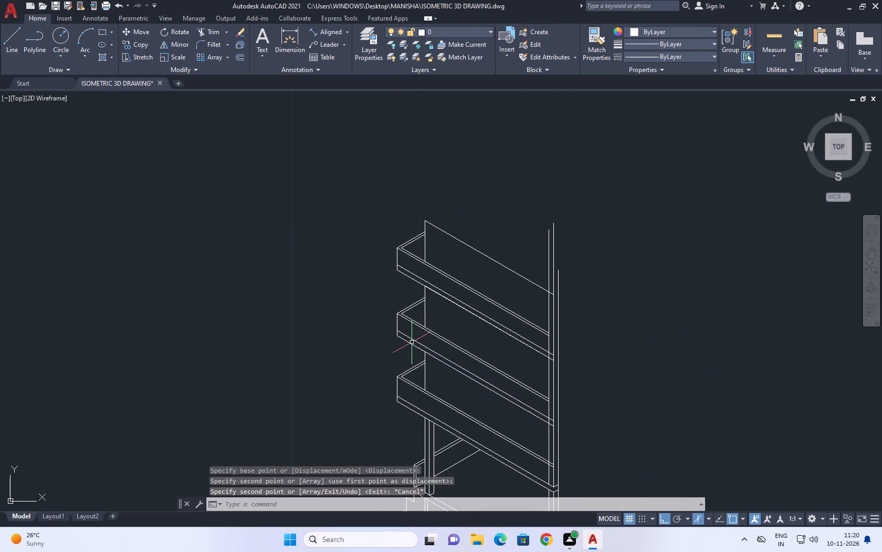
Measure the lowest balcony's parapet height at its outer corner, from the slab line to the top edge, with an aligned dimension.
middle_drag(541, 346, 538, 267)
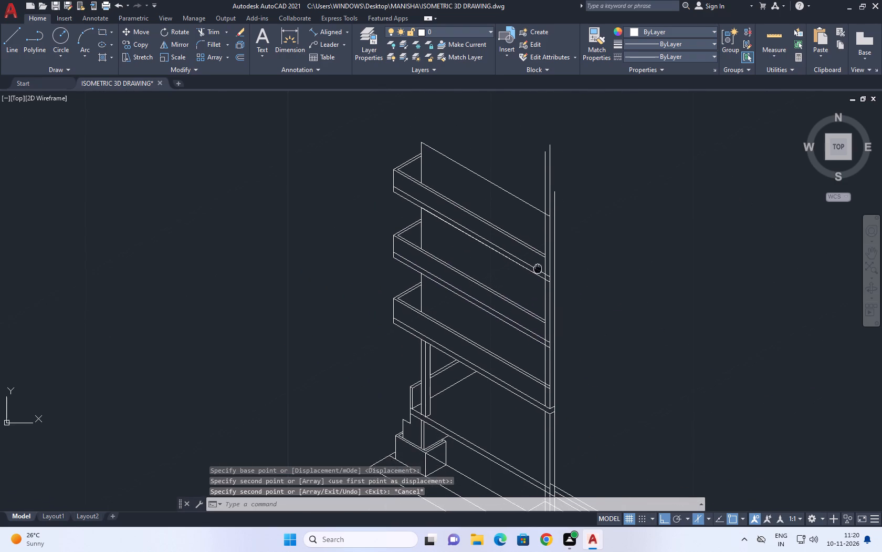
middle_drag(538, 267, 546, 257)
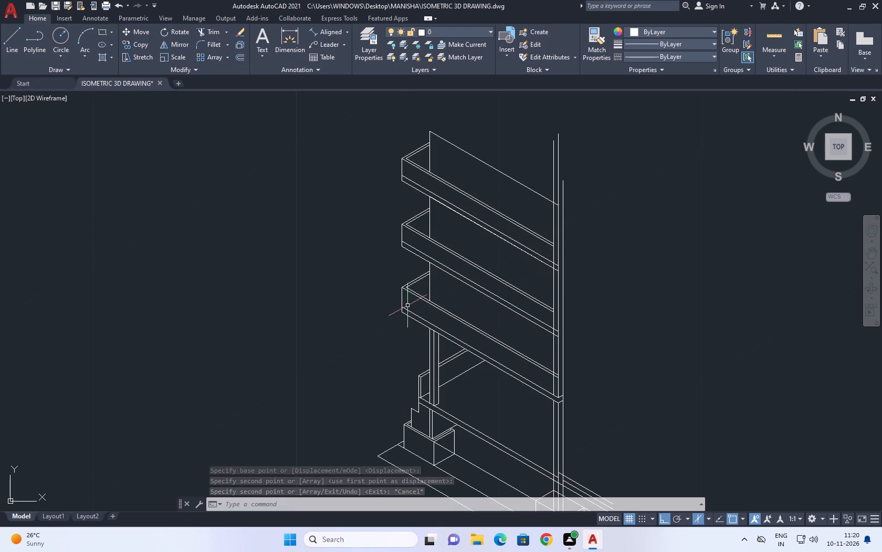
middle_click(412, 301)
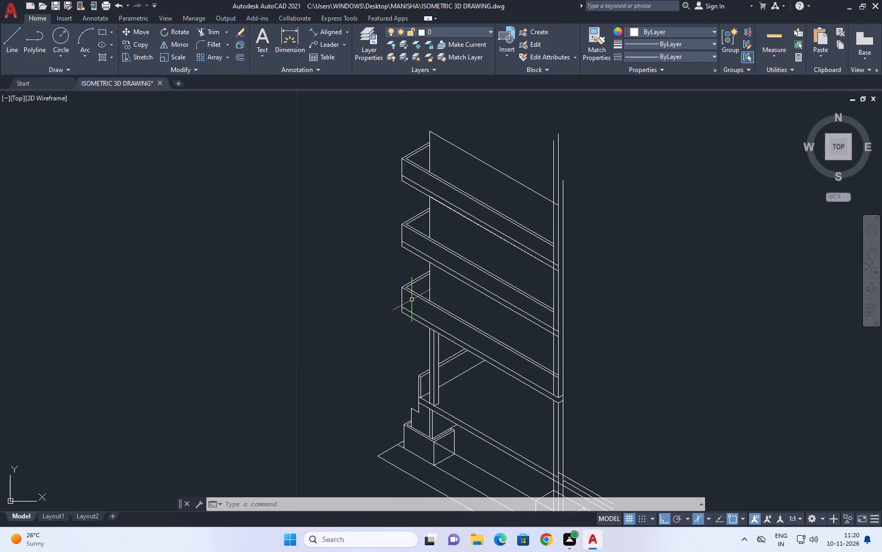
middle_drag(416, 300, 419, 310)
scroll(425, 326, up, 1)
scroll(419, 280, up, 1)
middle_drag(419, 264, 421, 265)
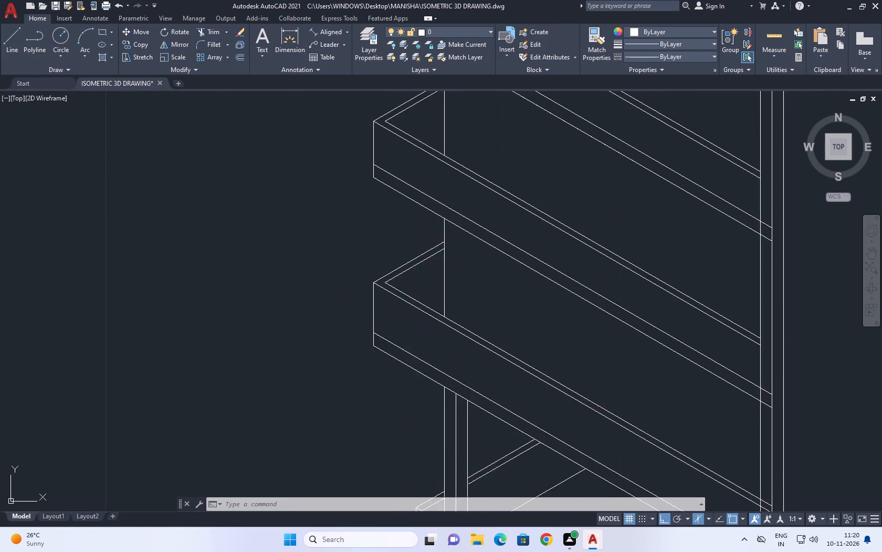
middle_drag(421, 265, 438, 318)
scroll(439, 319, down, 1)
middle_drag(512, 281, 512, 291)
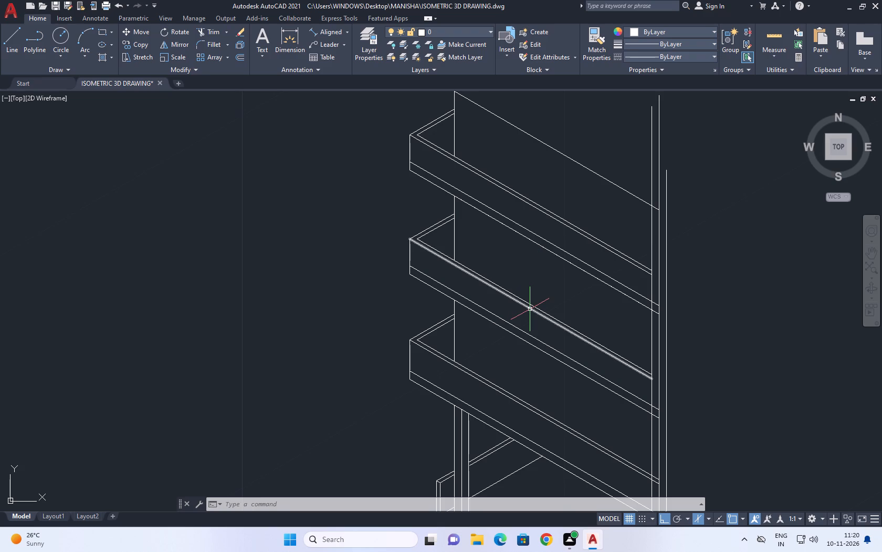
drag(315, 25, 318, 32)
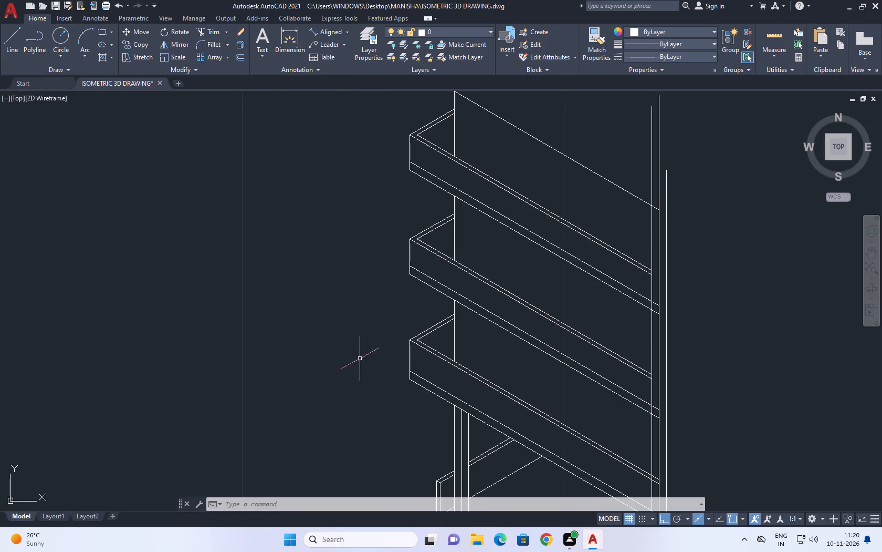
click(330, 34)
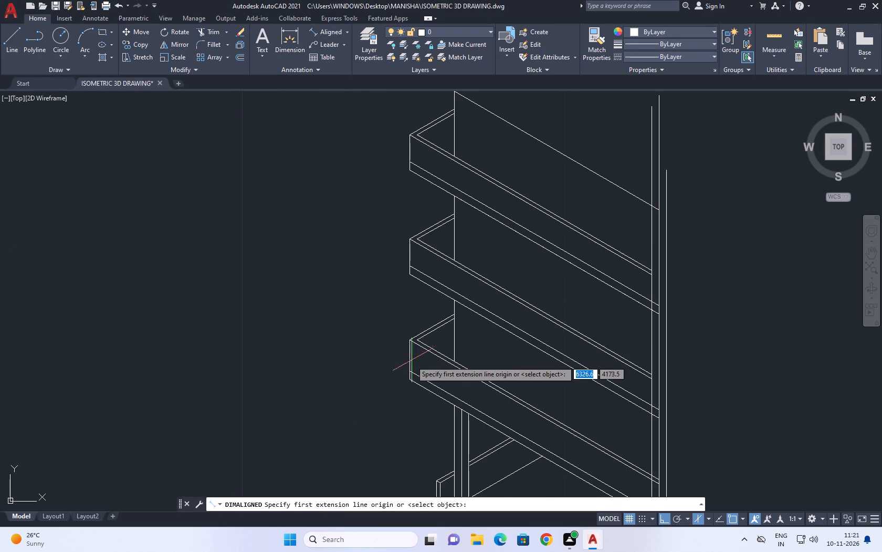
scroll(408, 364, up, 1)
click(408, 377)
click(409, 328)
scroll(426, 339, down, 3)
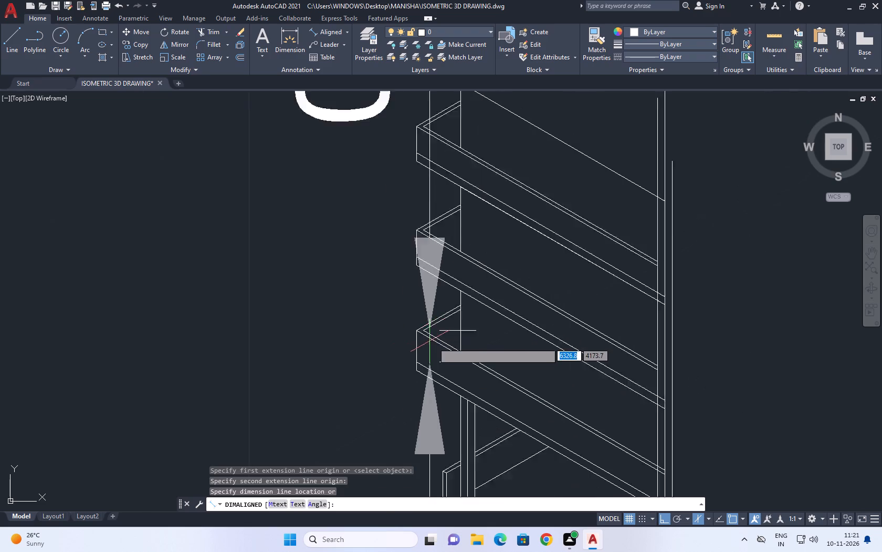
key(Escape)
Measure the middle balcony's parapet height at its outer corner, from the slab line to the top edge.
key(space)
scroll(424, 290, up, 2)
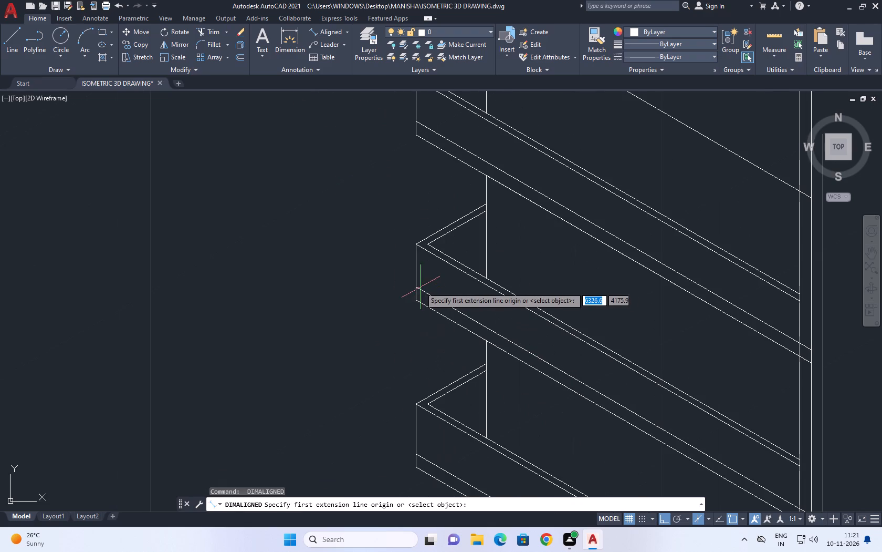
click(416, 285)
click(416, 243)
scroll(407, 251, down, 3)
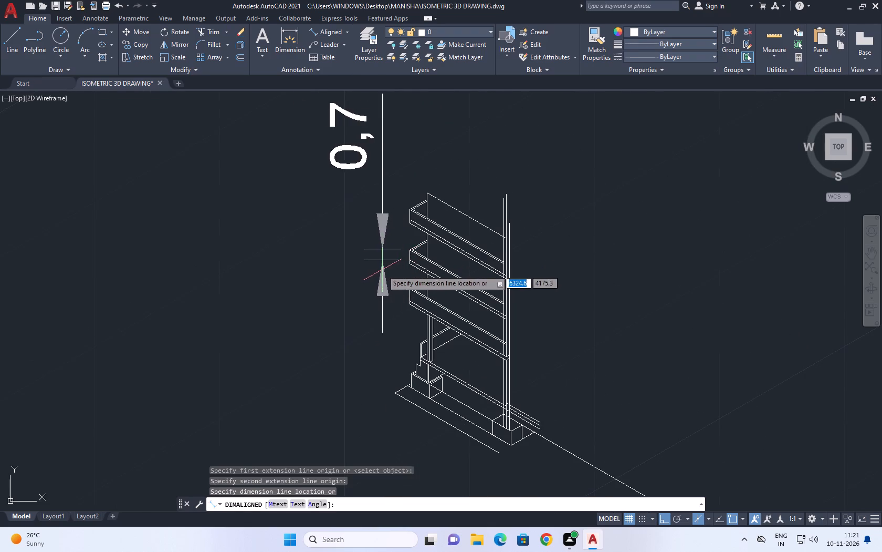
key(Escape)
Move the two long front parapet top lines of the middle balcony up by 0.1.
scroll(422, 261, up, 3)
click(519, 253)
click(481, 284)
middle_drag(490, 264, 493, 305)
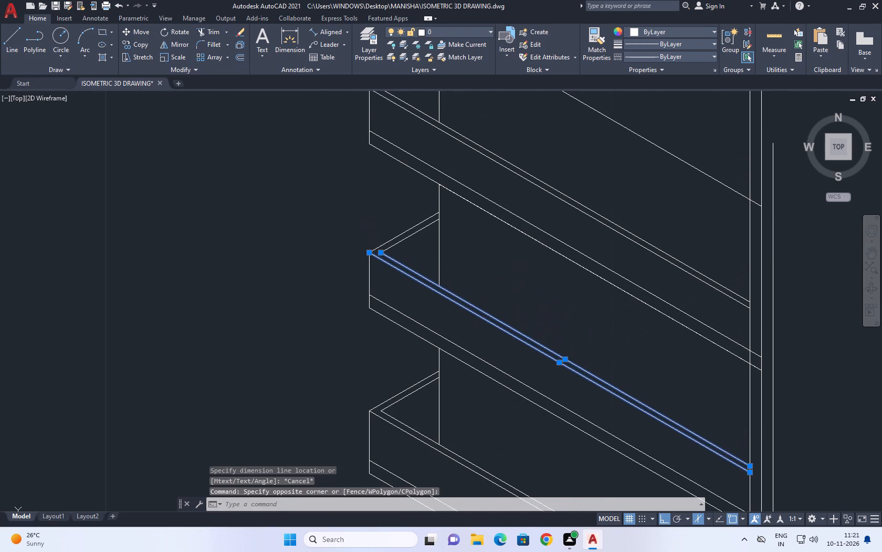
key(m)
key(space)
click(493, 301)
text(0.1)
key(space)
Move the two long front parapet top lines of the top balcony up by 0.1.
middle_drag(509, 236, 510, 302)
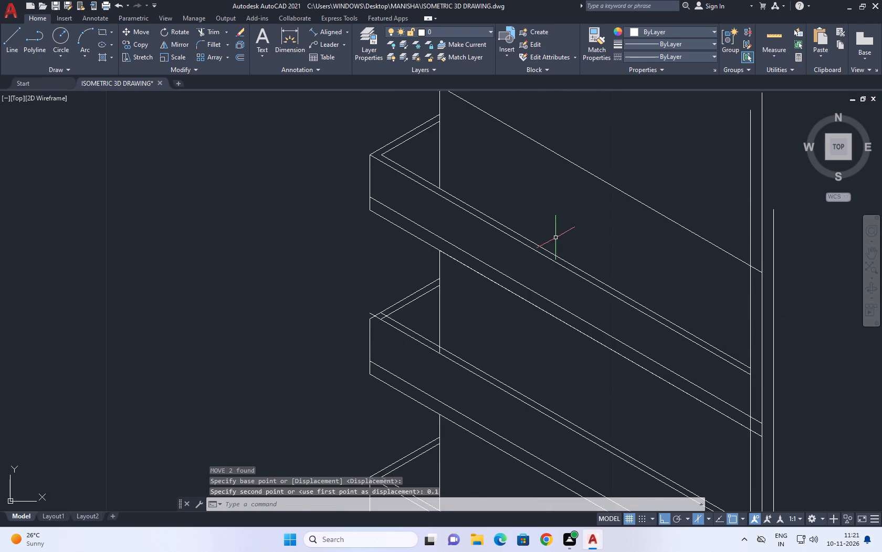
click(556, 237)
drag(529, 273, 524, 286)
middle_drag(535, 244, 527, 293)
key(m)
key(space)
click(528, 283)
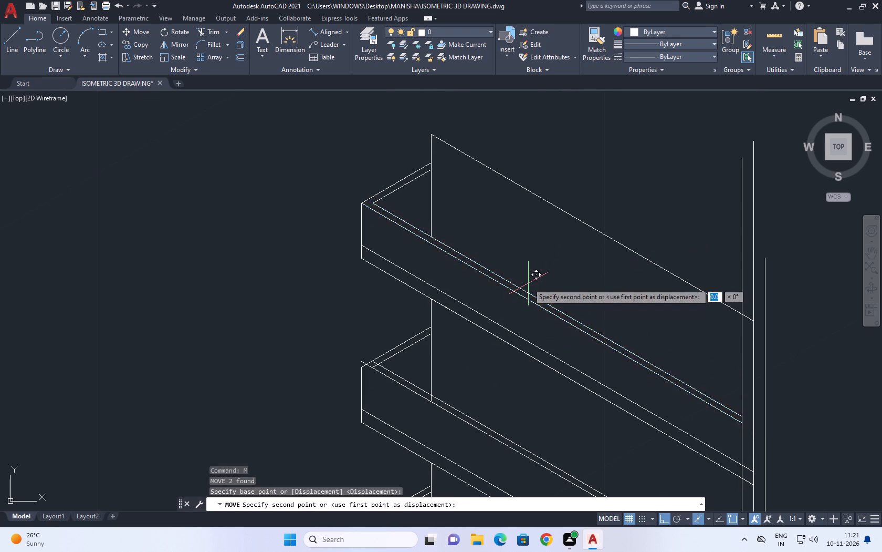
key(0)
key(period)
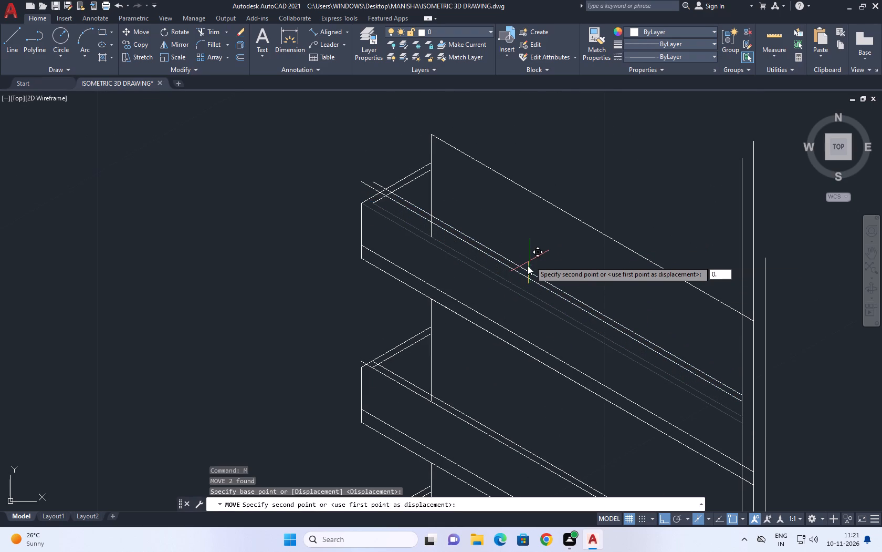
text(1)
key(space)
Fillet the middle balcony's vertical corner edge with its raised outer front line into a sharp corner.
middle_drag(409, 397, 508, 301)
scroll(464, 285, up, 2)
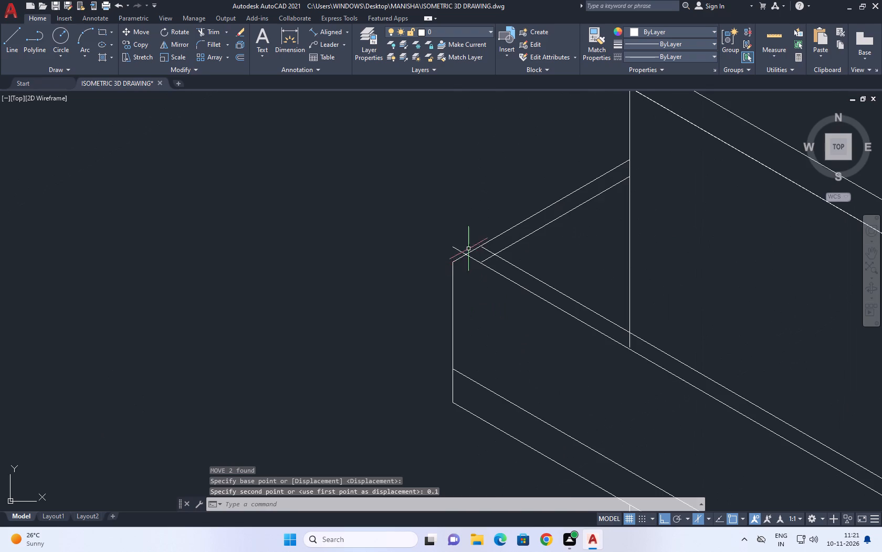
middle_drag(468, 248, 469, 309)
scroll(489, 310, up, 1)
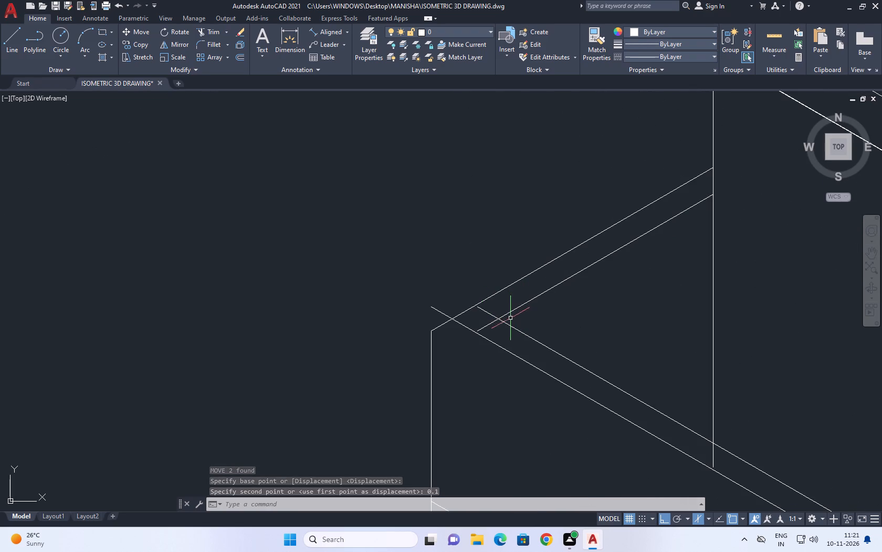
key(f)
key(space)
click(430, 341)
click(439, 314)
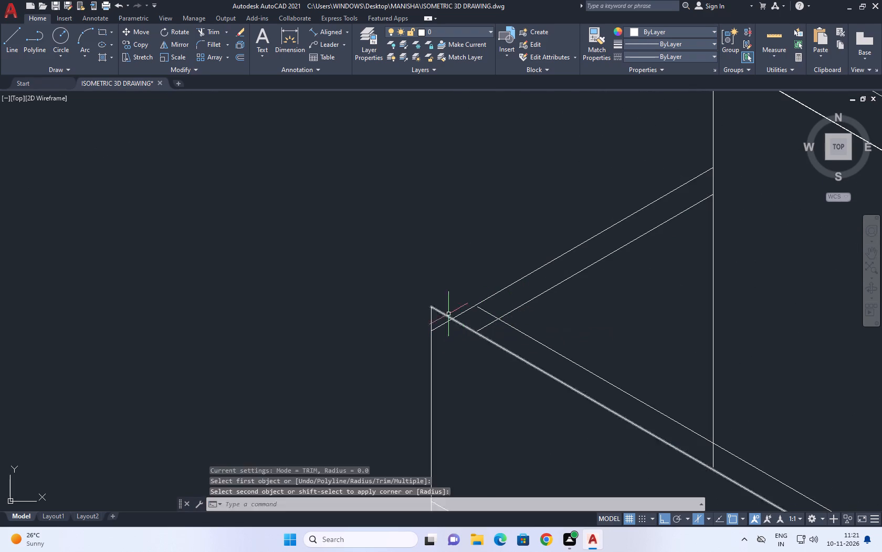
key(space)
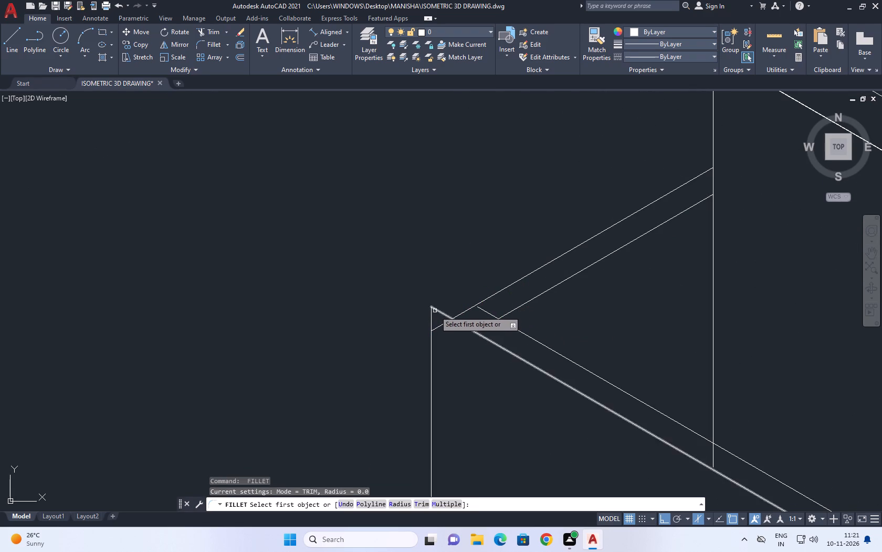
click(436, 310)
key(Escape)
Move the middle balcony's outer side parapet line up from its lower end to the raised front corner.
scroll(464, 312, up, 2)
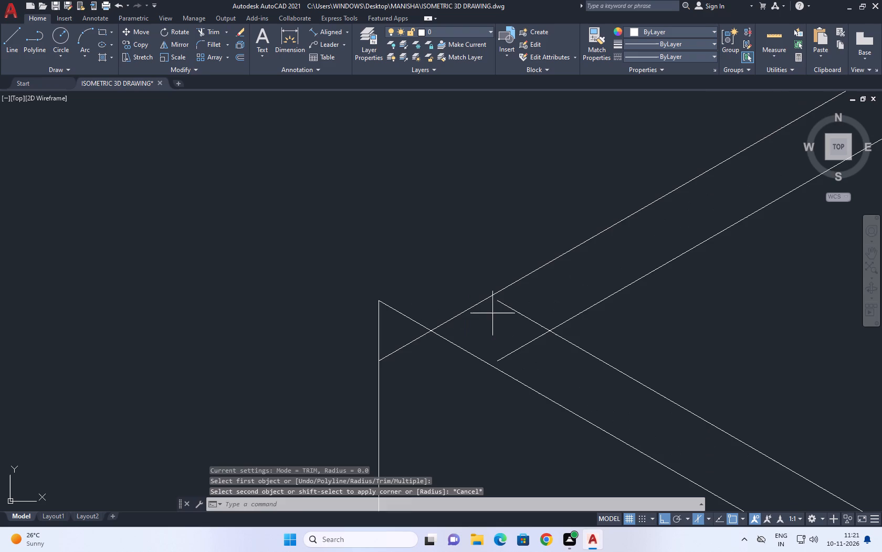
click(492, 313)
click(477, 288)
text(M)
key(space)
click(379, 362)
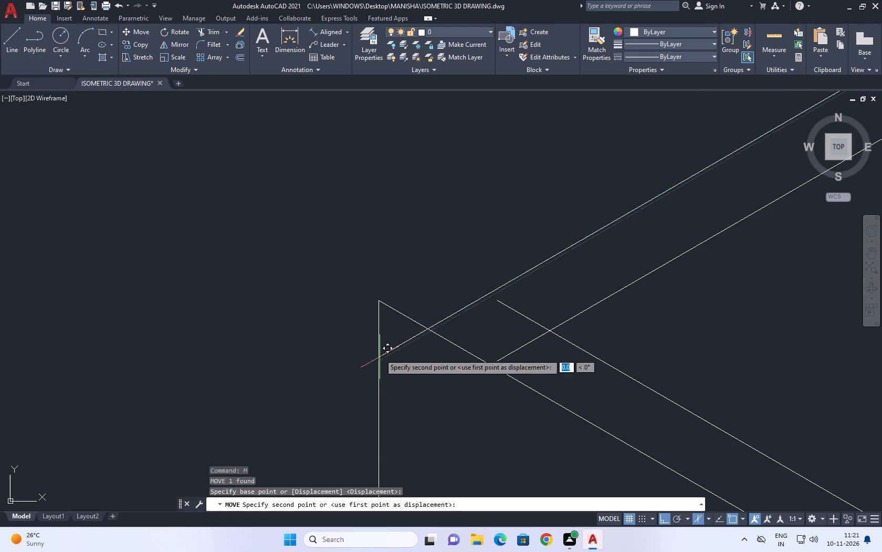
click(379, 301)
scroll(520, 336, down, 2)
middle_drag(567, 298, 542, 342)
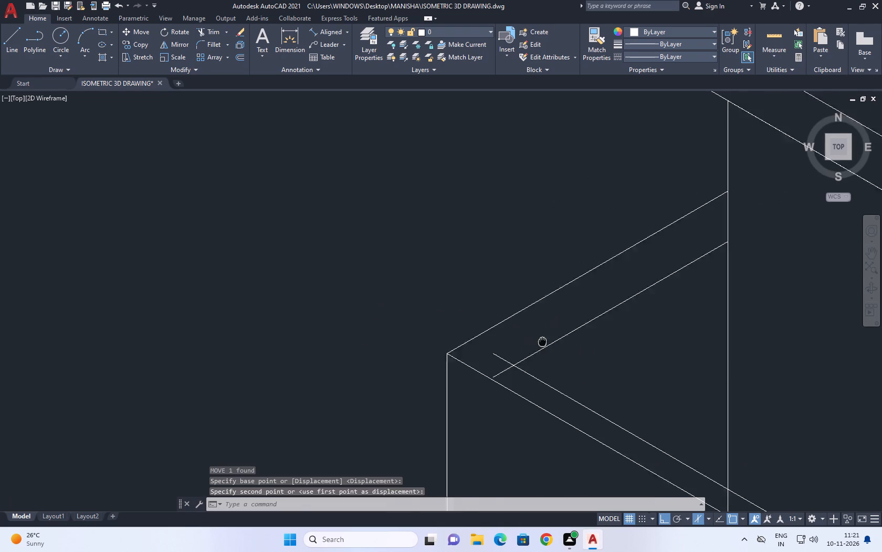
Move the middle balcony's inner side parapet line up from its lower end to the end of the raised inner front line.
click(549, 361)
click(531, 325)
middle_drag(543, 338, 546, 351)
scroll(543, 339, down, 1)
scroll(547, 351, up, 1)
key(m)
key(space)
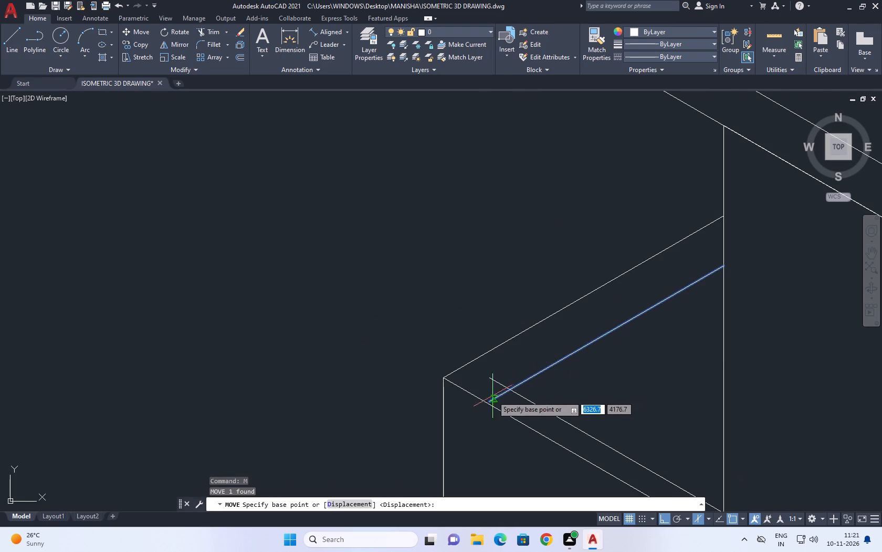
click(493, 401)
click(490, 375)
scroll(504, 376, down, 3)
Fillet the top balcony's vertical corner edge with its raised outer front line into a sharp corner, radius 0.
middle_drag(561, 288, 561, 310)
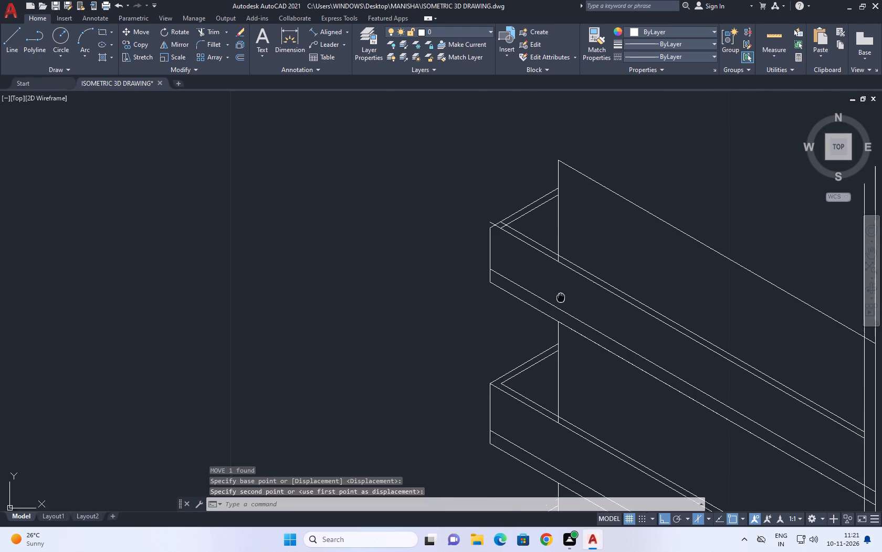
middle_drag(561, 310, 560, 360)
scroll(506, 292, up, 1)
middle_drag(507, 287, 508, 365)
scroll(503, 350, up, 1)
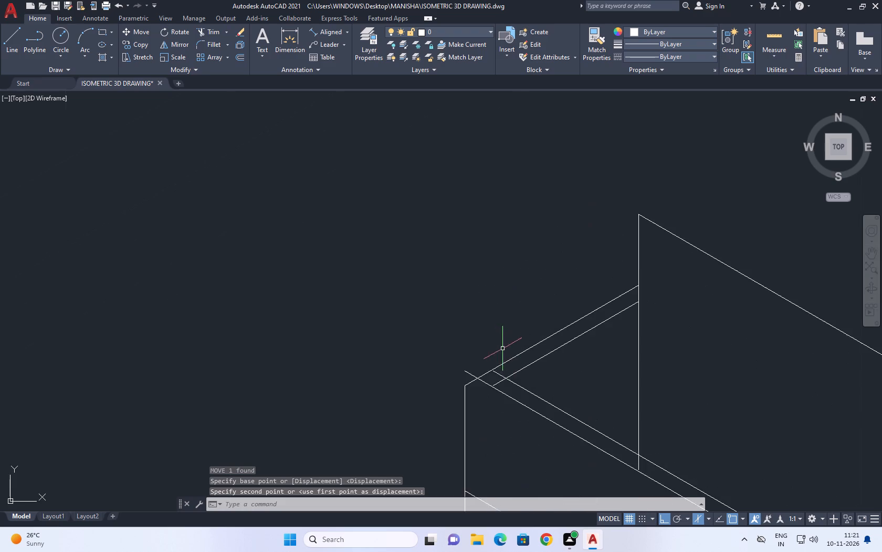
scroll(482, 389, up, 1)
middle_drag(481, 390, 498, 303)
text(F)
key(space)
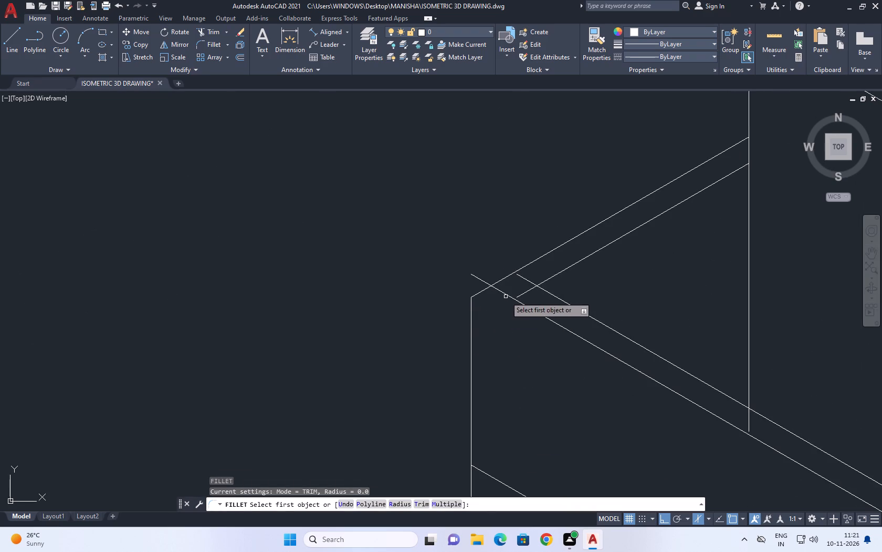
click(506, 296)
click(472, 305)
click(469, 304)
Move the top balcony's outer side parapet line up from its lower end to the raised front corner.
middle_drag(517, 301, 469, 363)
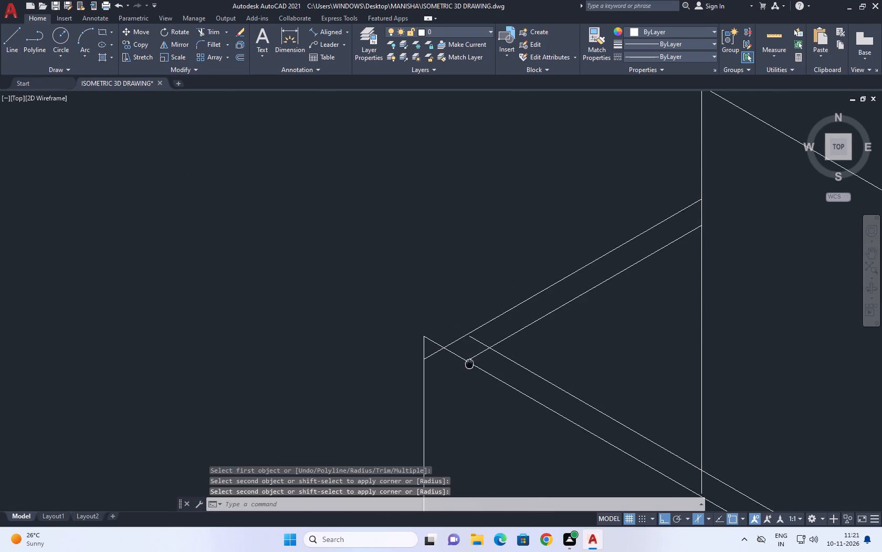
scroll(495, 327, up, 2)
drag(495, 326, 491, 316)
click(485, 293)
middle_drag(516, 283, 535, 265)
key(m)
key(space)
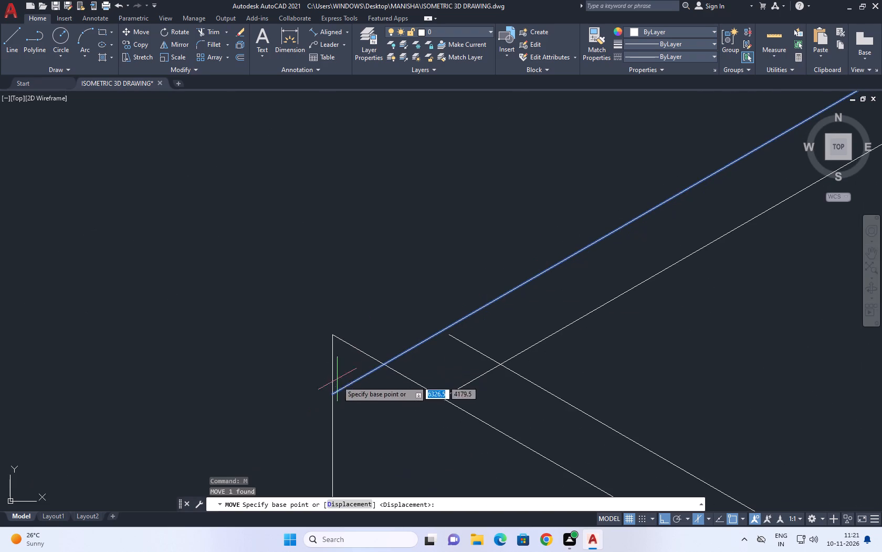
click(333, 396)
click(332, 334)
scroll(441, 331, down, 2)
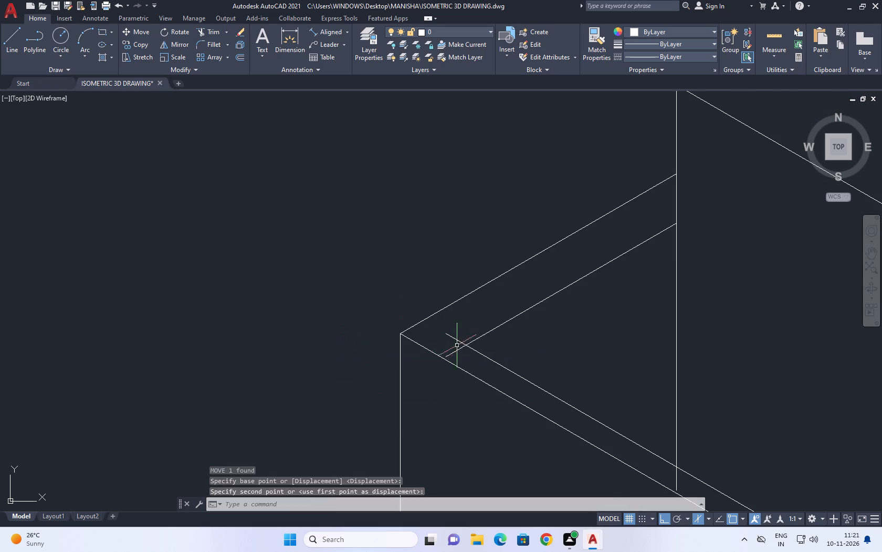
Move the top balcony's inner side parapet line up from its lower end to the end of the raised inner front line.
middle_drag(440, 341, 448, 355)
scroll(487, 351, up, 1)
click(512, 350)
click(493, 321)
middle_drag(494, 322, 497, 334)
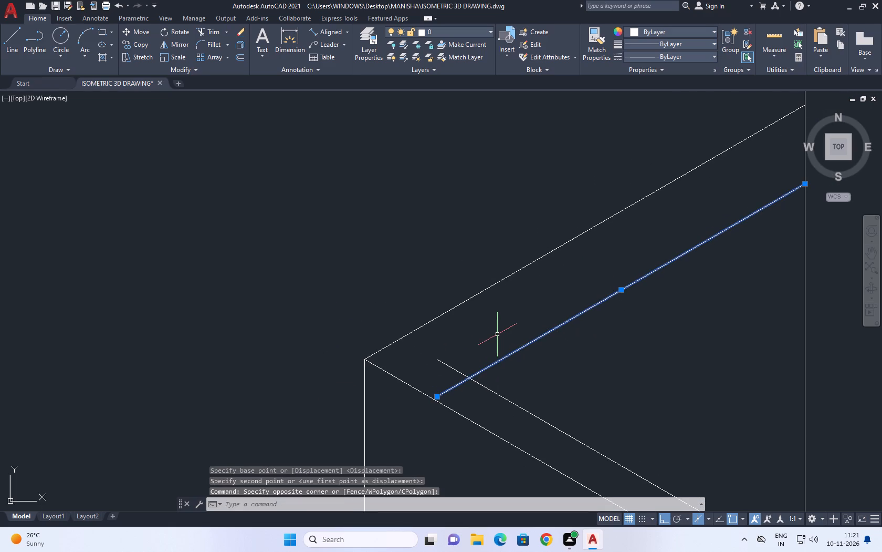
key(m)
key(space)
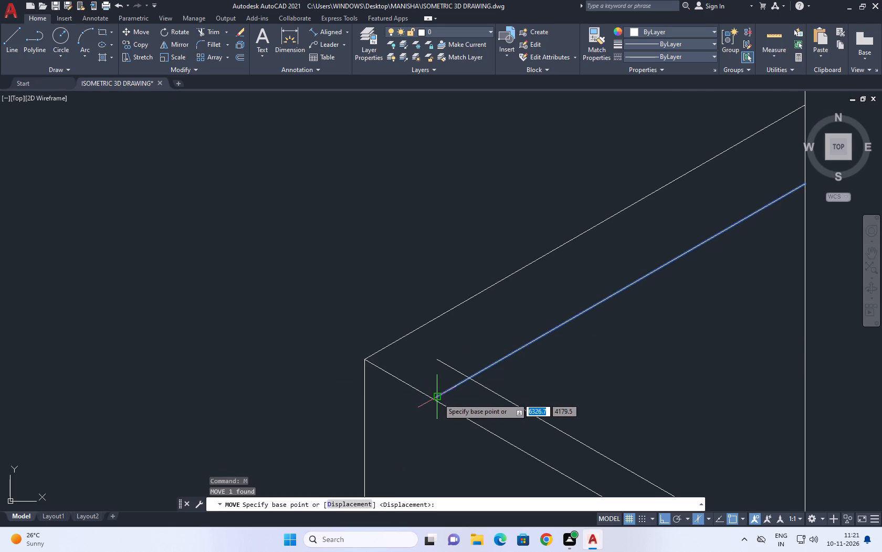
click(438, 396)
click(432, 357)
scroll(445, 359, down, 4)
scroll(547, 330, up, 1)
middle_drag(549, 323, 482, 260)
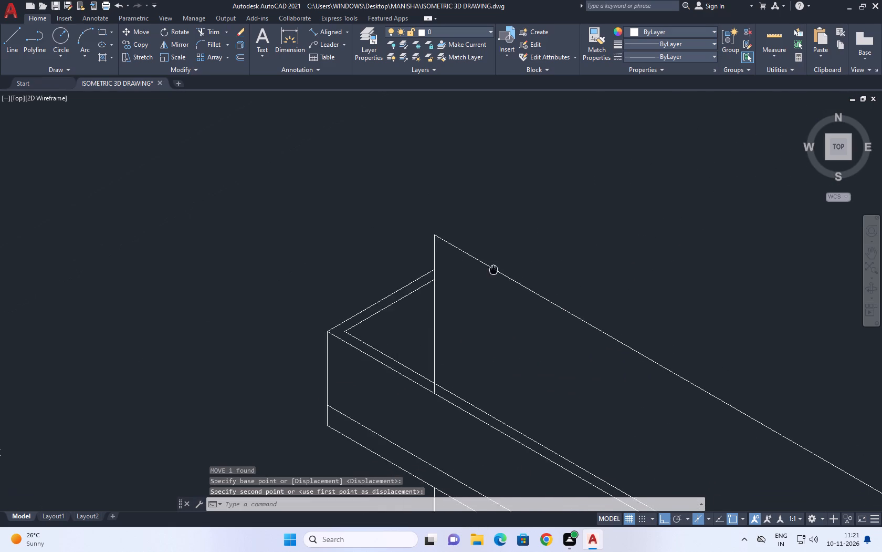
middle_drag(482, 260, 481, 259)
Erase the full-length bottom front line of the top balcony, which overlaps the wall line beneath it.
scroll(479, 255, down, 2)
middle_drag(522, 334, 511, 308)
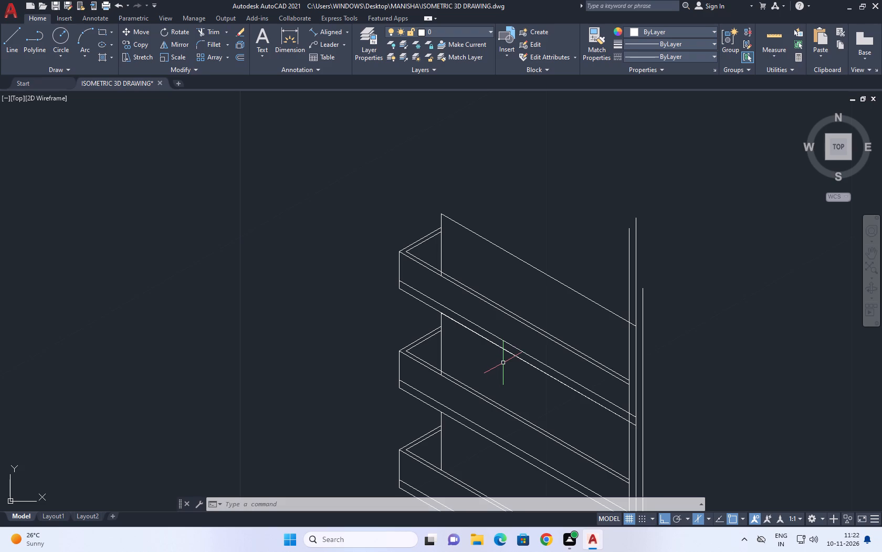
middle_drag(707, 295, 619, 273)
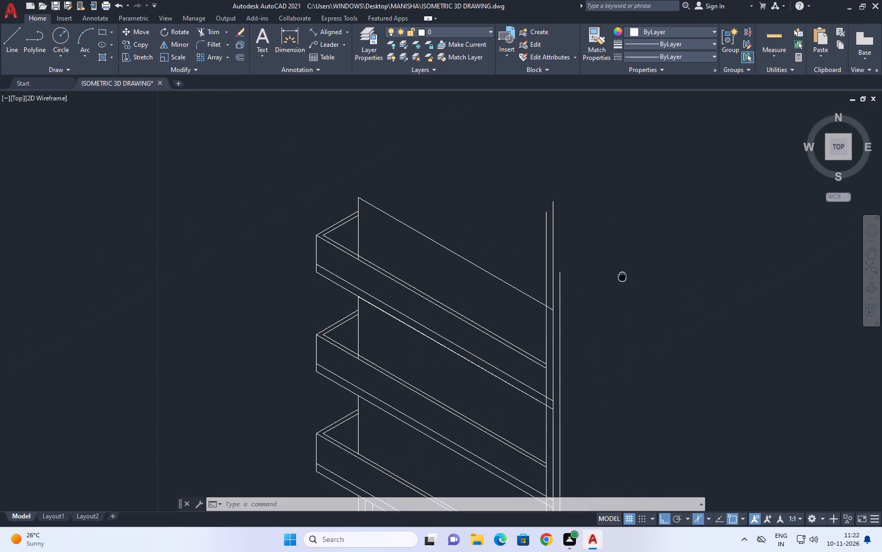
middle_drag(619, 273, 616, 269)
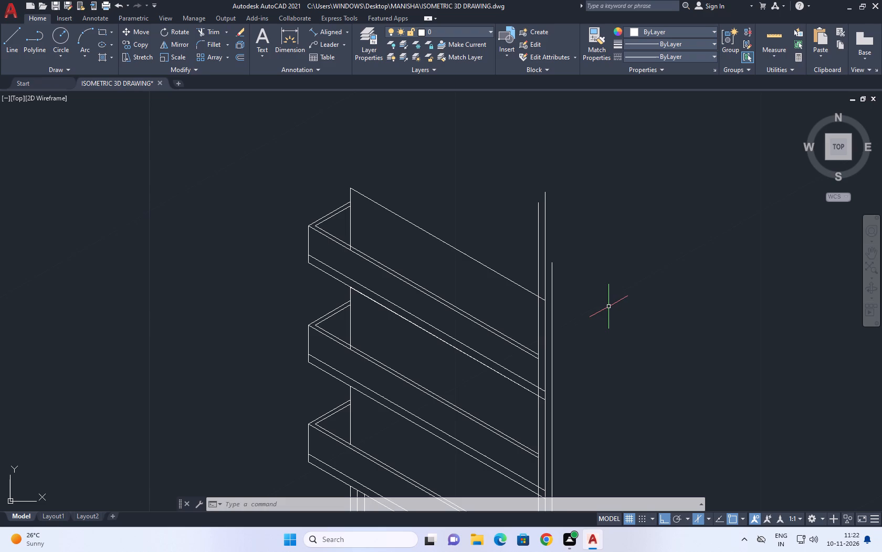
middle_drag(415, 207, 516, 176)
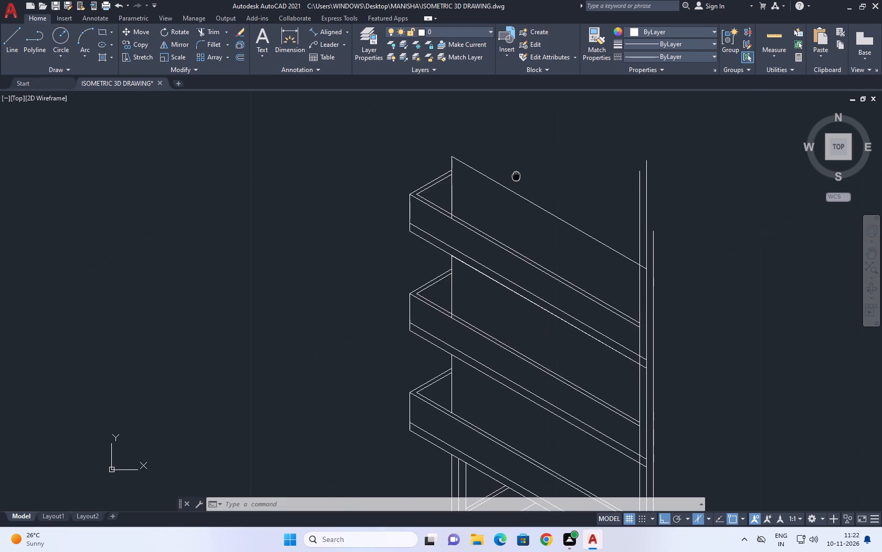
middle_drag(516, 176, 503, 180)
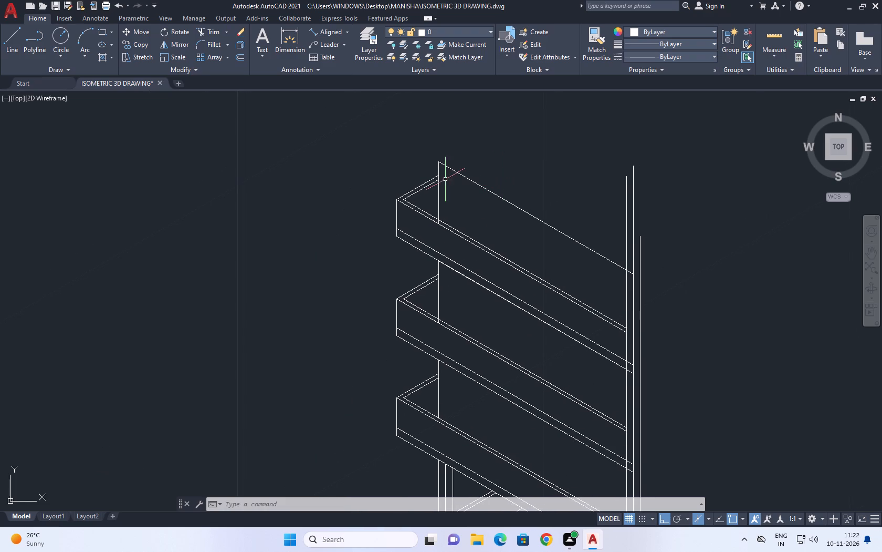
click(467, 275)
right_click(484, 166)
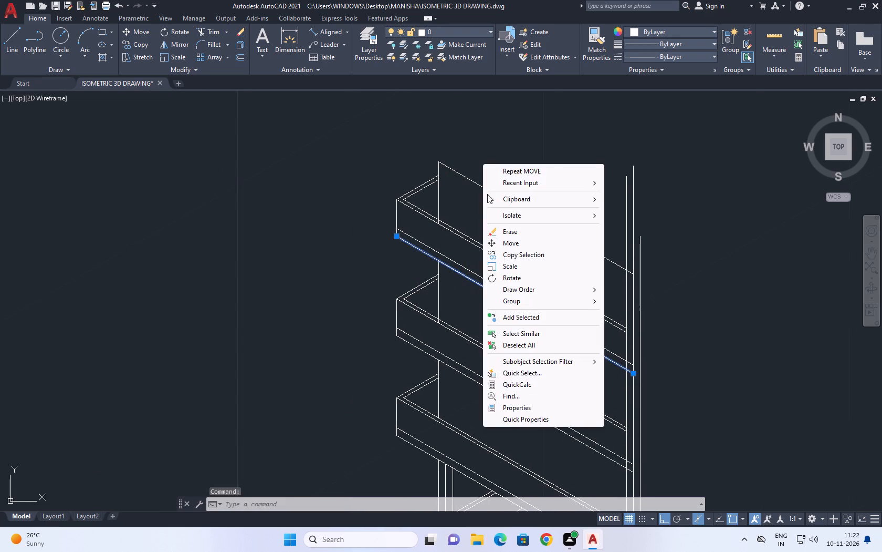
click(497, 230)
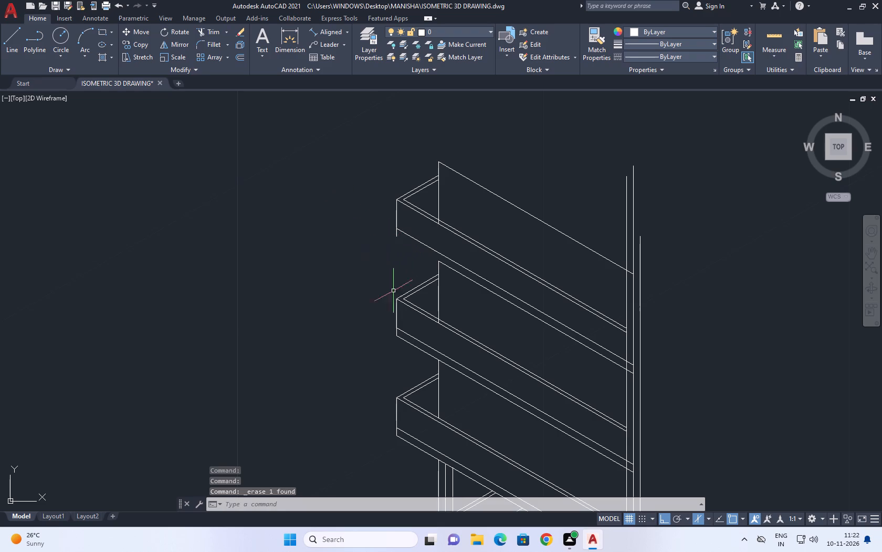
Fillet the wall line beneath the top balcony with the balcony's vertical corner edge to close its bottom front corner.
click(217, 45)
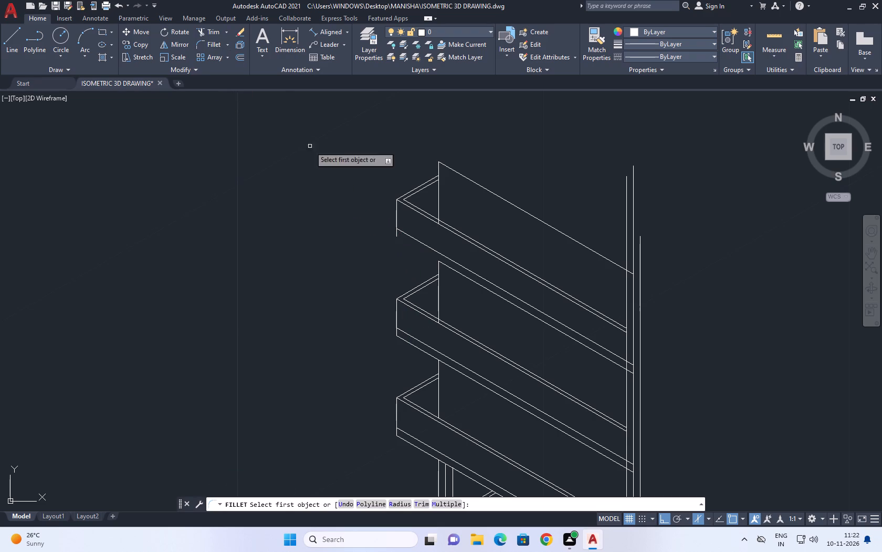
click(443, 262)
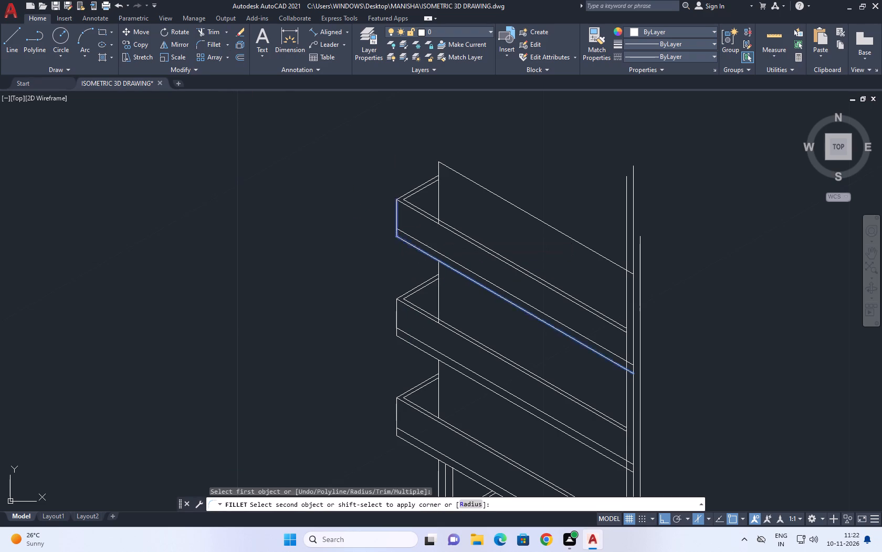
click(396, 234)
Examine the three stacked balconies and follow the outer column down to its footing at ground level.
middle_drag(460, 205, 441, 215)
scroll(441, 216, down, 1)
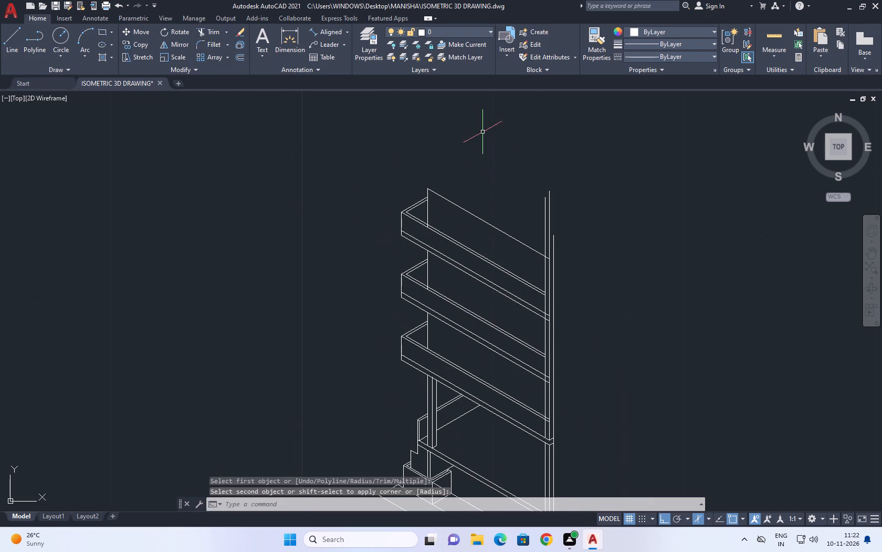
middle_drag(484, 134, 468, 170)
middle_drag(444, 423, 427, 357)
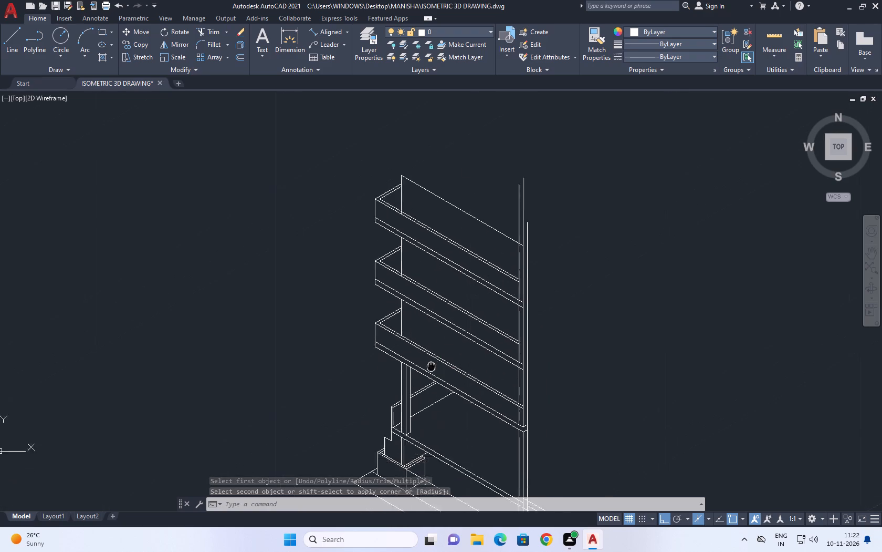
middle_drag(427, 357, 419, 334)
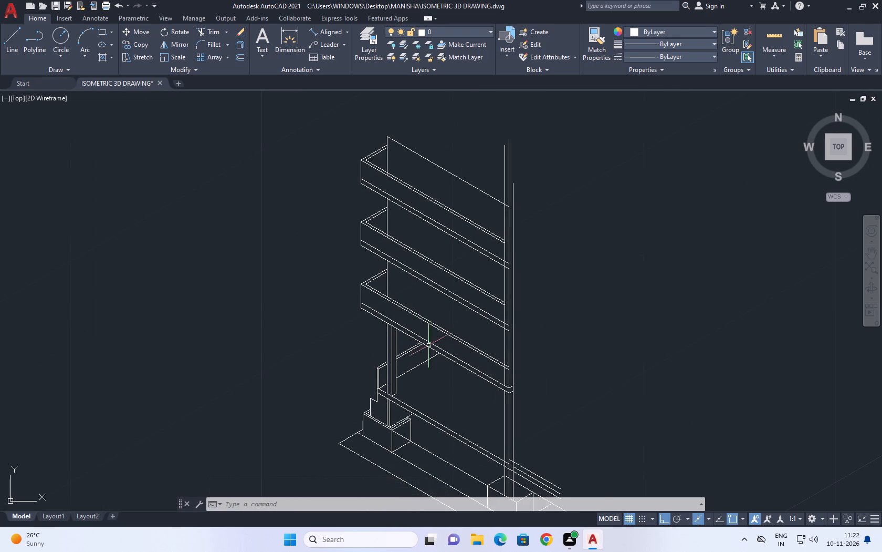
middle_drag(499, 459, 502, 320)
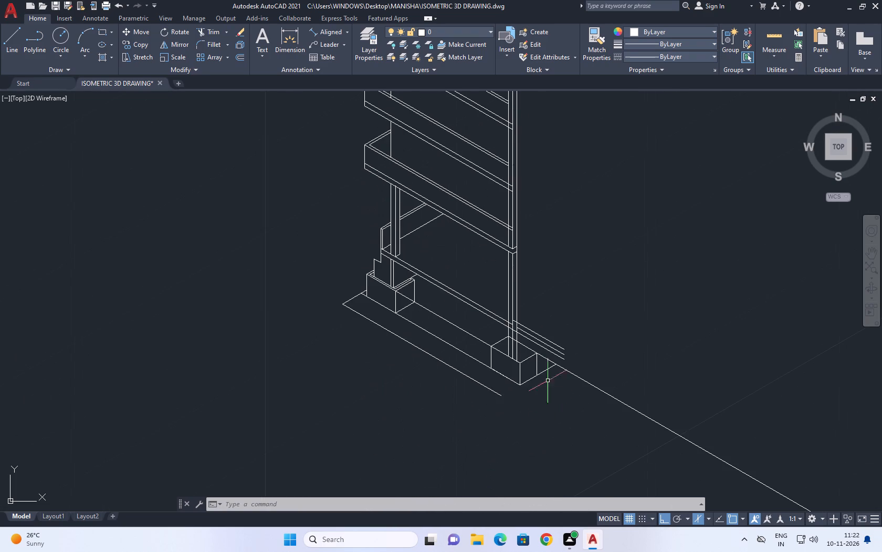
middle_drag(551, 362, 469, 311)
scroll(469, 296, up, 1)
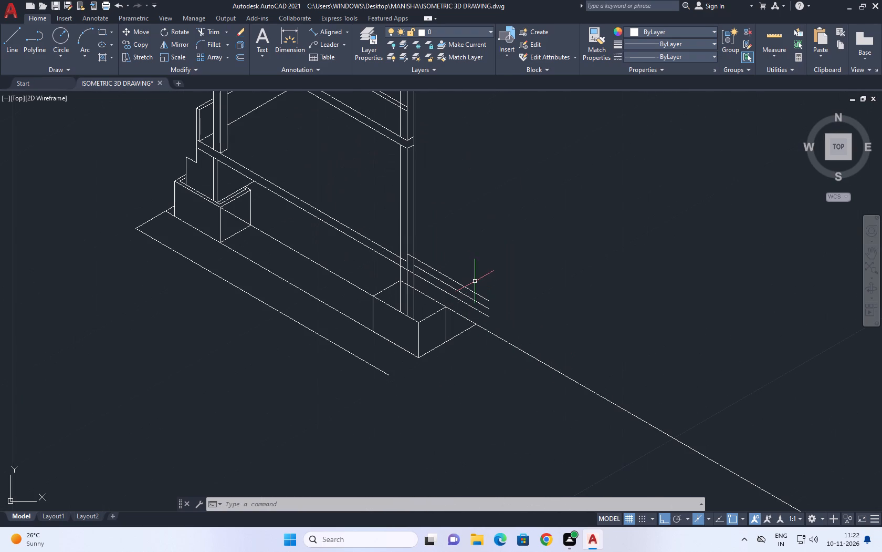
scroll(475, 281, up, 2)
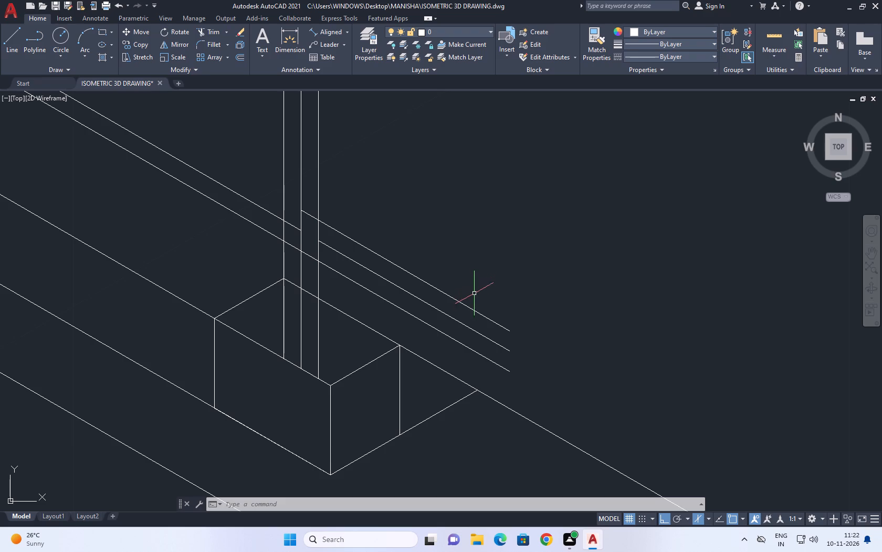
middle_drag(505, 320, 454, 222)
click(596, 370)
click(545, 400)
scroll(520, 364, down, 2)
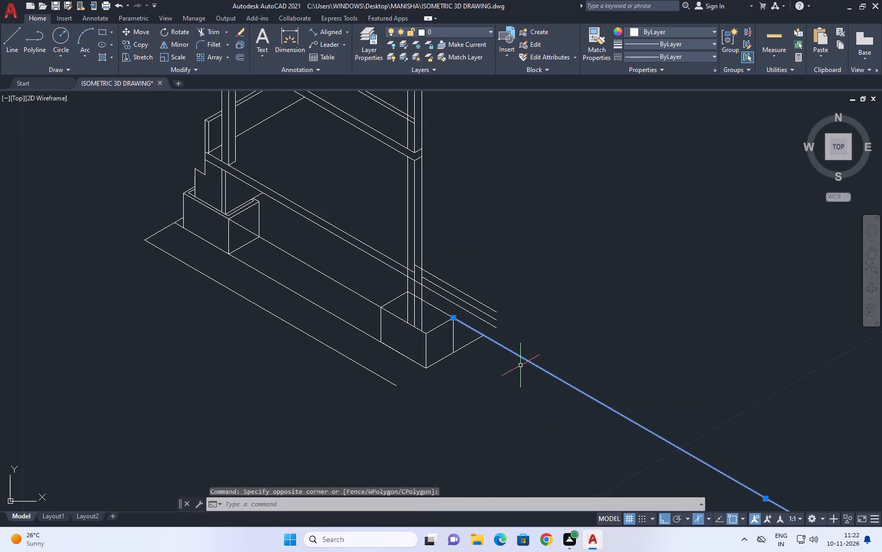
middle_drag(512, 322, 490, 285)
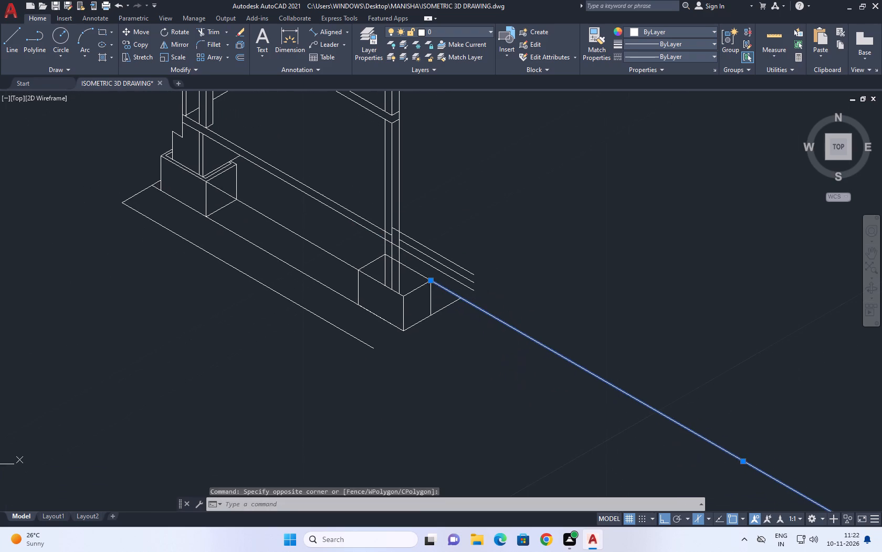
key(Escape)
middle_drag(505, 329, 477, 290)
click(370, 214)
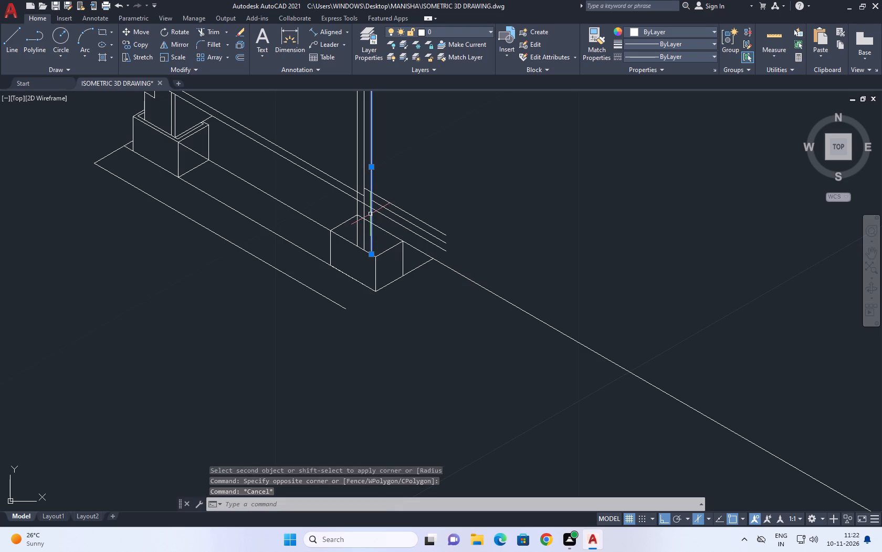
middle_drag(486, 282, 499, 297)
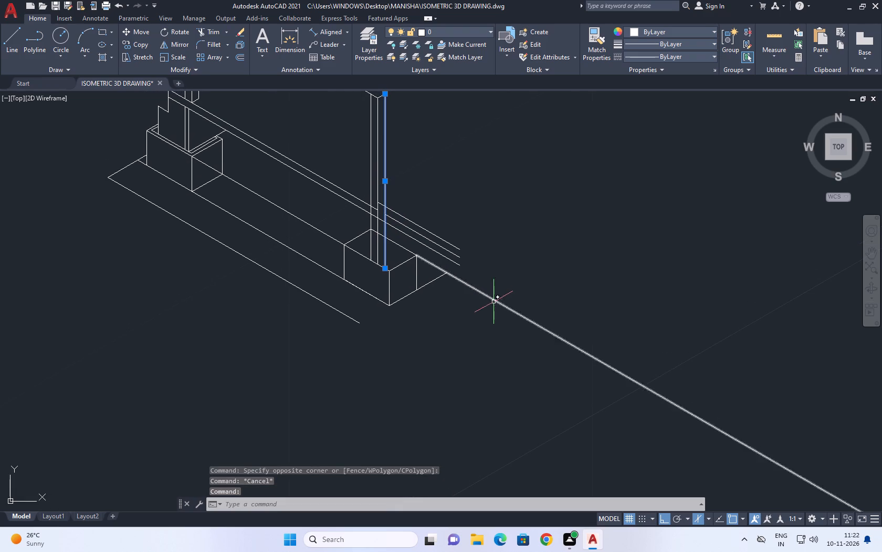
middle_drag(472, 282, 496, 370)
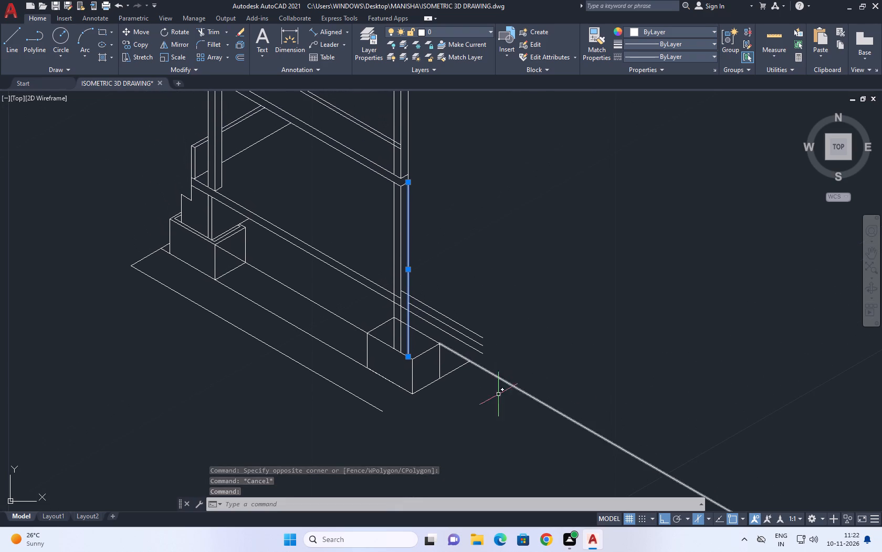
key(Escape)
Copy the ground-floor outer column's outermost vertical line 8.30 along the long ground line, away from the building, using the left isoplane.
middle_drag(415, 209, 424, 278)
click(416, 288)
middle_drag(568, 300, 506, 265)
key(c)
key(o)
key(space)
click(409, 266)
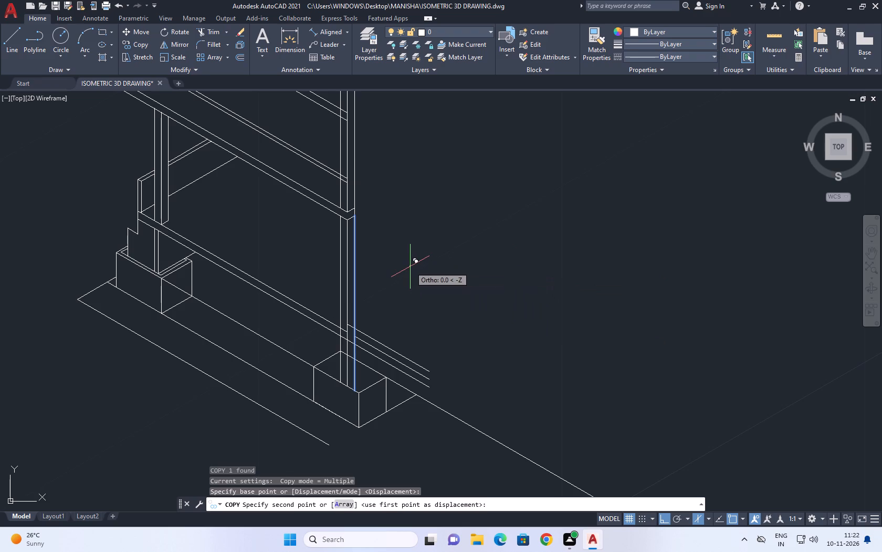
scroll(410, 267, down, 2)
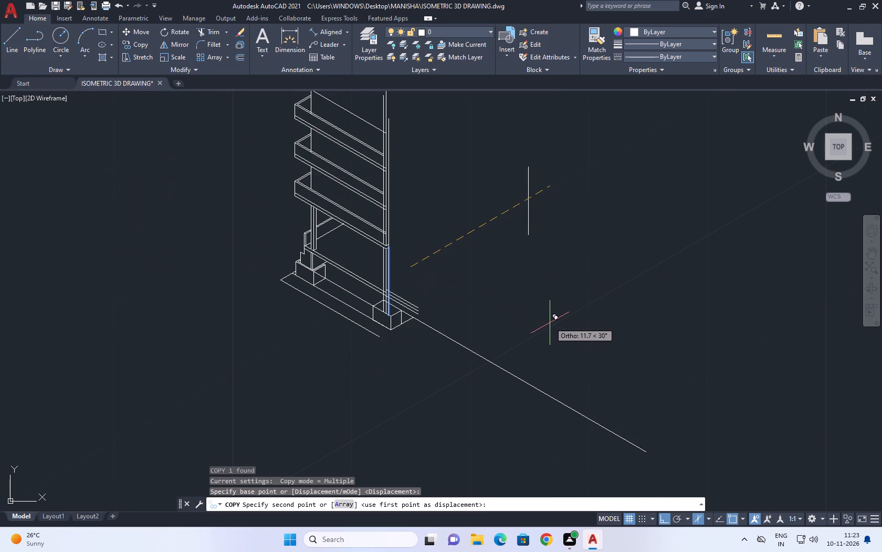
key(F5)
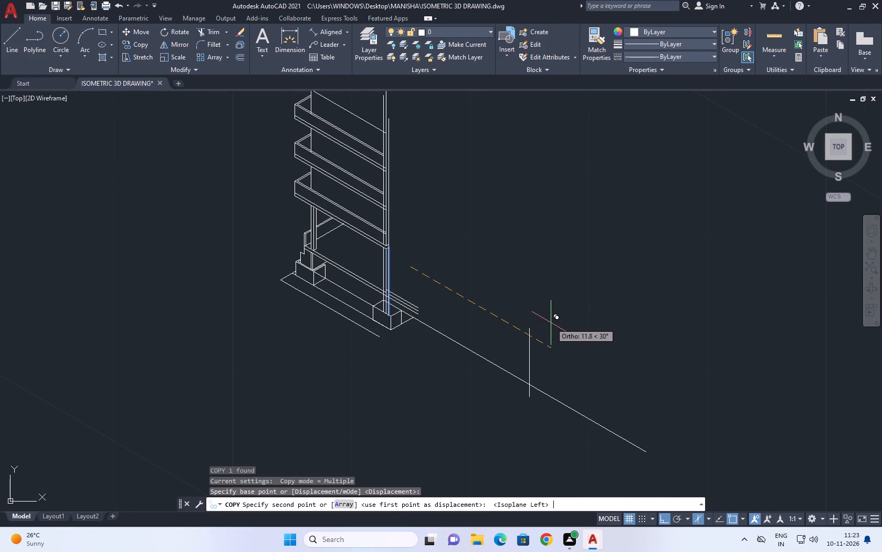
key(8)
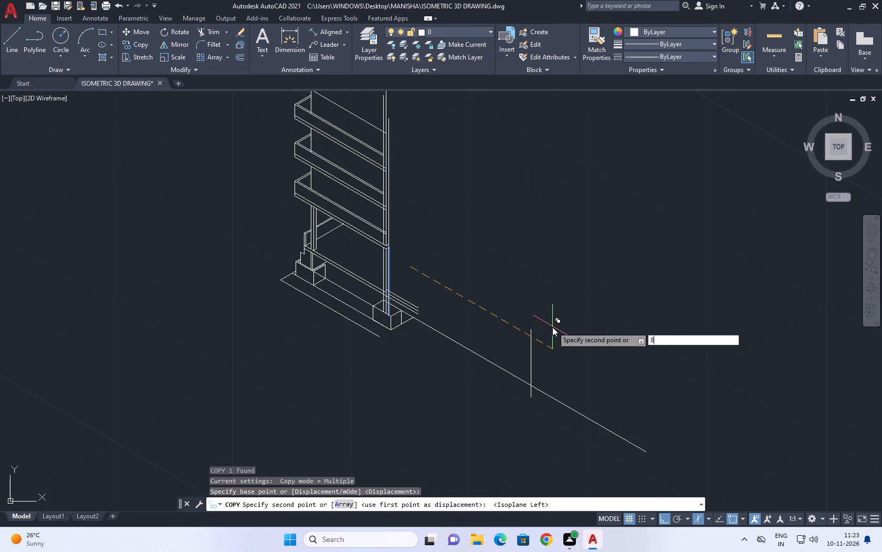
key(period)
text(30)
key(space)
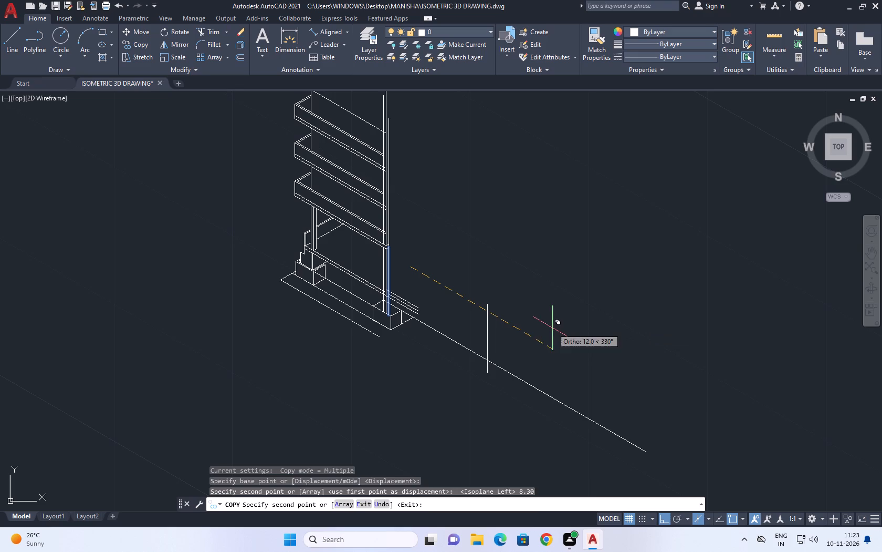
Trim the ground line and the copied vertical line where they run past each other at their intersection.
key(Escape)
middle_drag(460, 324, 564, 328)
key(t)
key(r)
key(space)
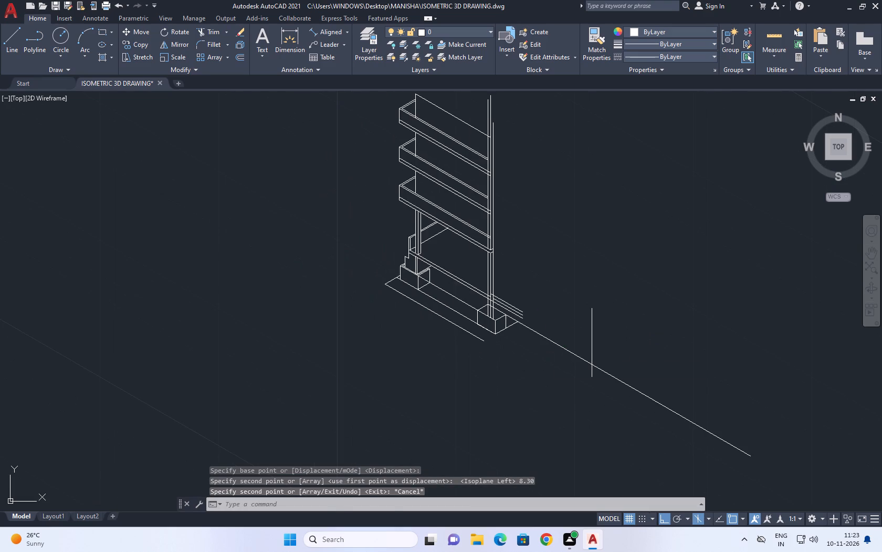
scroll(576, 367, up, 2)
click(607, 377)
click(627, 362)
scroll(620, 367, down, 3)
key(Escape)
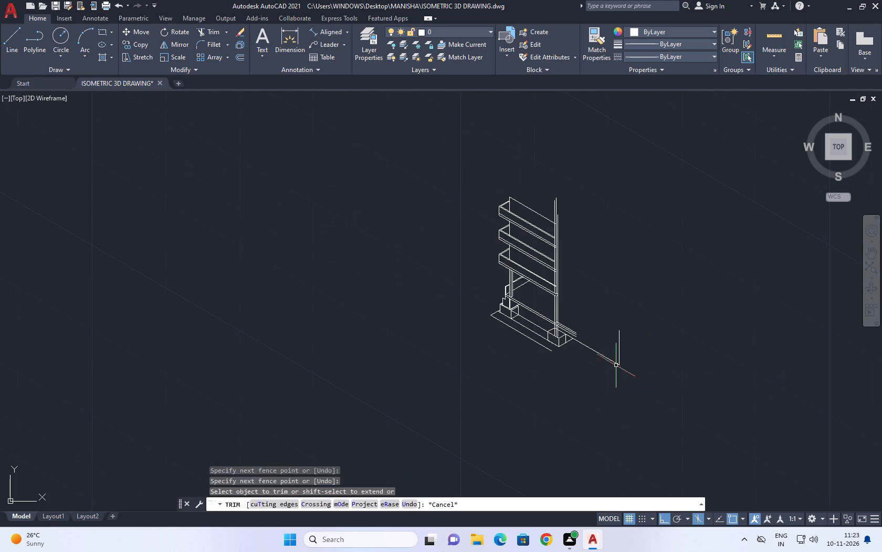
Extend the three short parallel lines beside the outer column's base to the new vertical line.
scroll(598, 350, up, 3)
middle_drag(542, 336, 544, 343)
key(e)
text(X)
key(space)
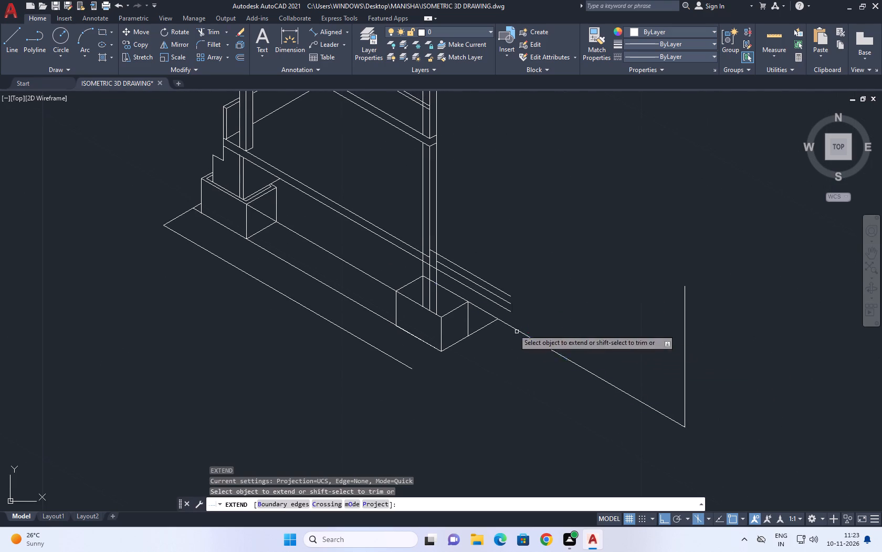
scroll(490, 299, up, 1)
click(490, 308)
click(520, 264)
key(Escape)
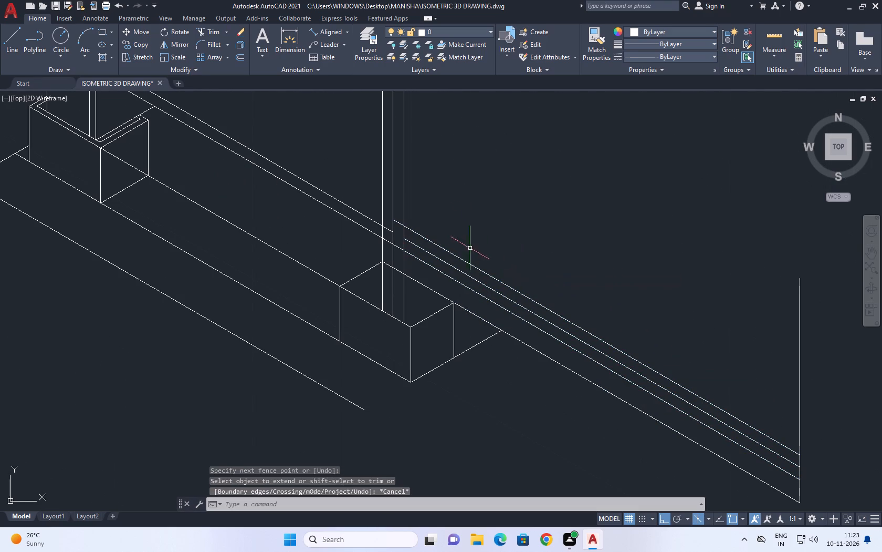
Copy the uppermost of the three extended base lines 4.5 straight up beside the outer column.
middle_drag(466, 207, 460, 229)
scroll(458, 237, down, 2)
middle_drag(554, 267, 550, 302)
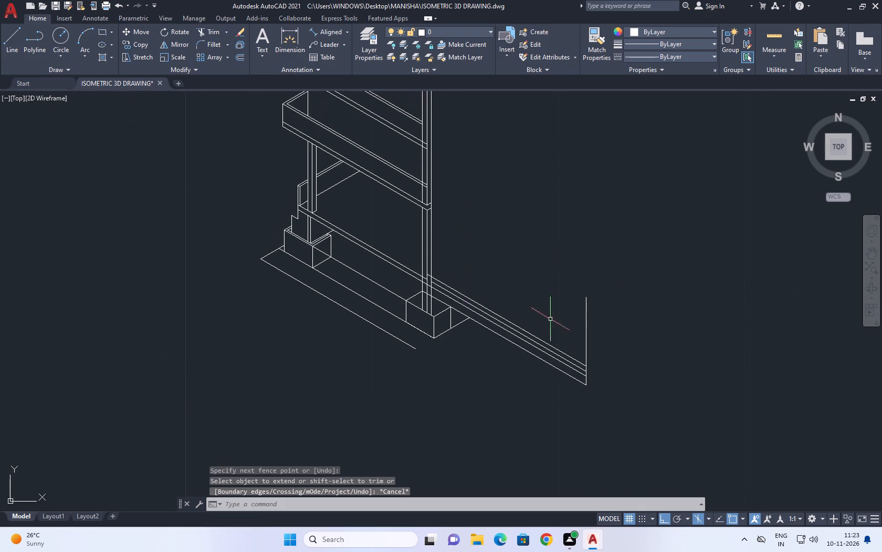
middle_drag(468, 212, 468, 232)
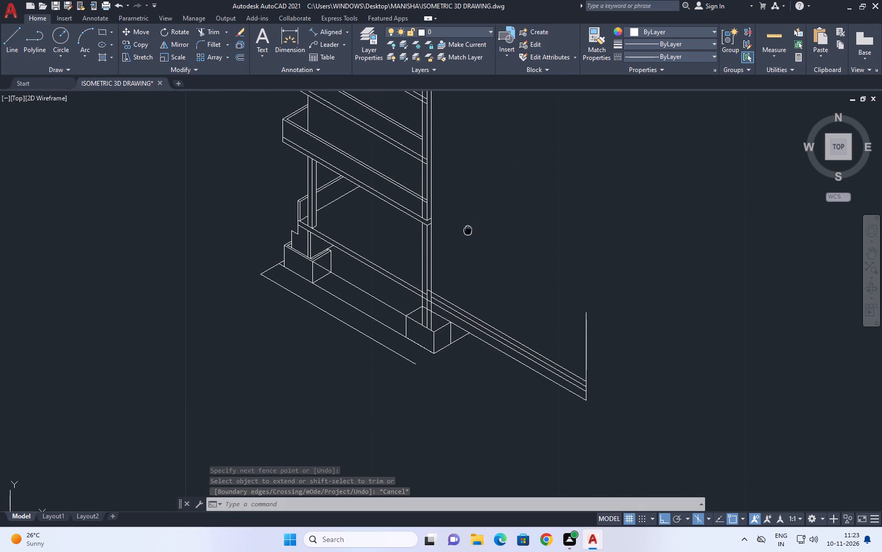
middle_drag(468, 232, 468, 258)
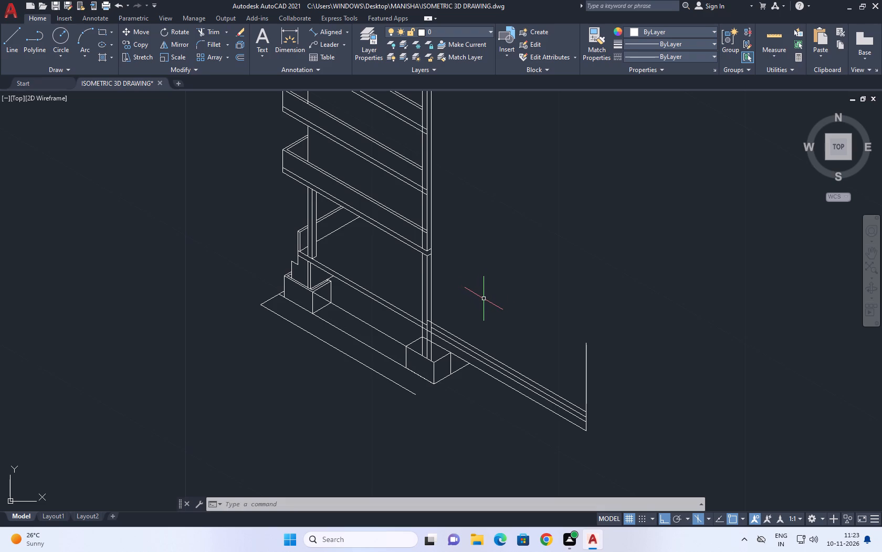
scroll(447, 331, up, 2)
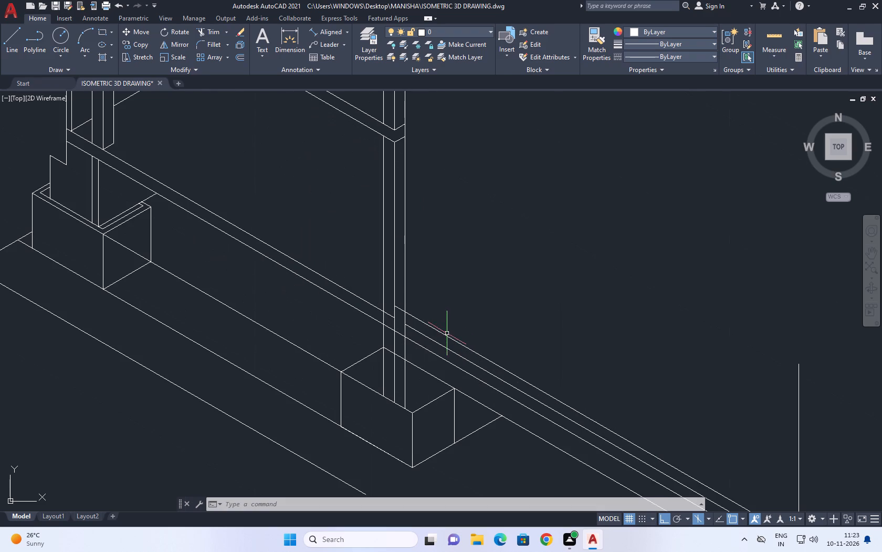
click(447, 334)
middle_drag(476, 298, 469, 304)
text(CO)
key(space)
click(469, 356)
scroll(495, 291, down, 3)
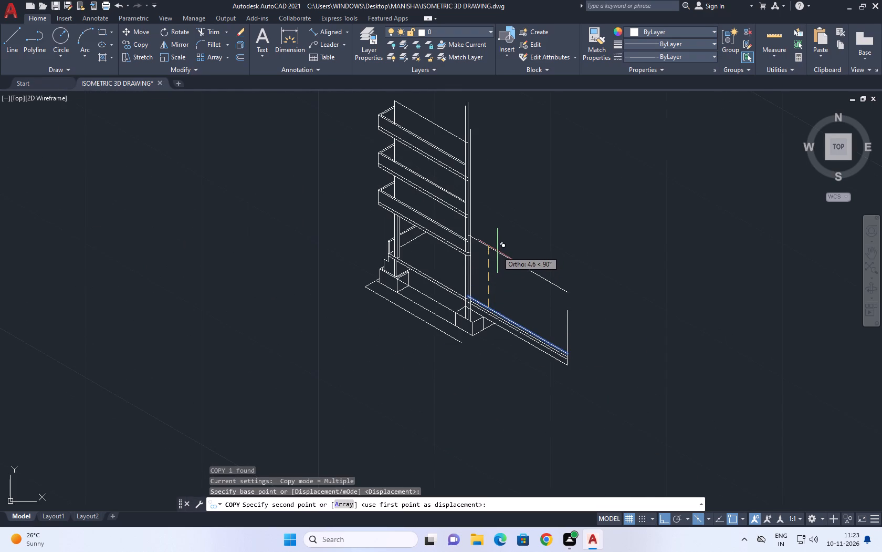
scroll(497, 251, up, 2)
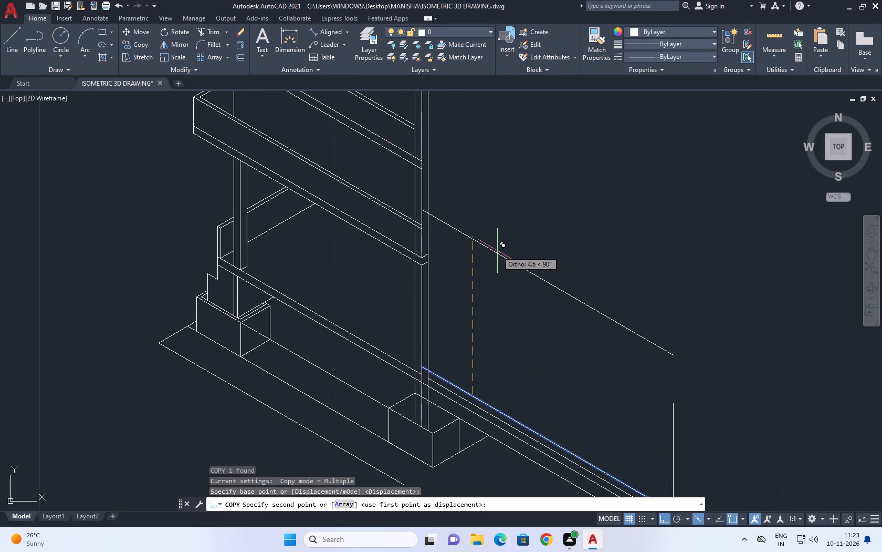
text(4.)
text(5)
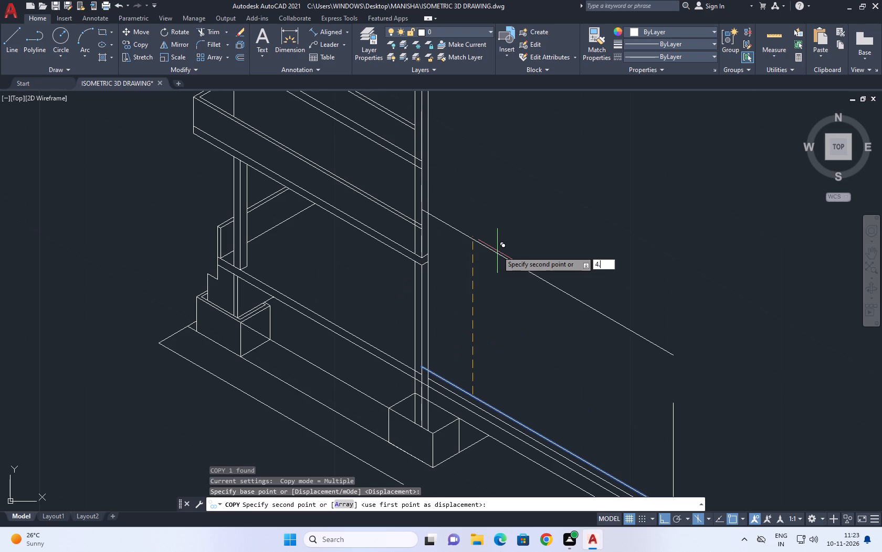
key(space)
key(Escape)
Copy the raised line 0.226 straight down to form the slab thickness beside the outer column.
middle_drag(491, 243, 492, 254)
scroll(446, 237, up, 1)
click(462, 243)
click(456, 258)
text(CO)
key(space)
click(477, 253)
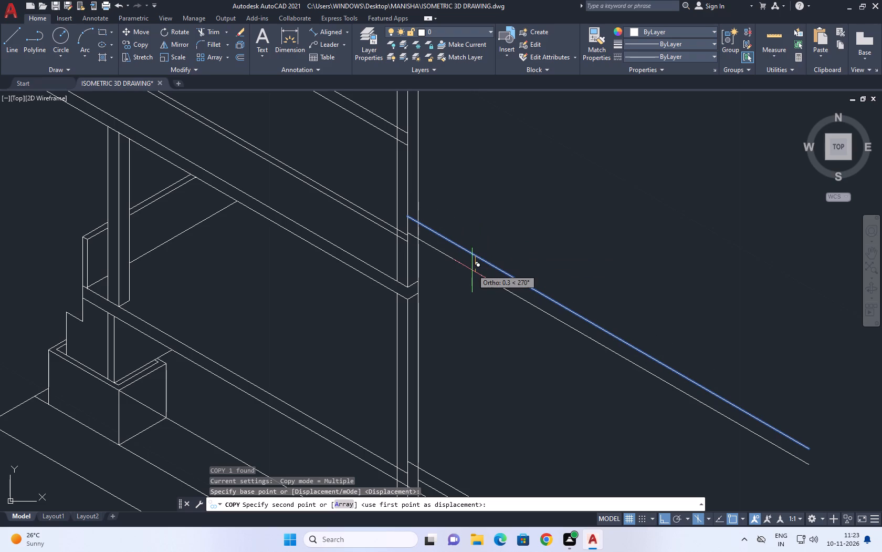
text(0.)
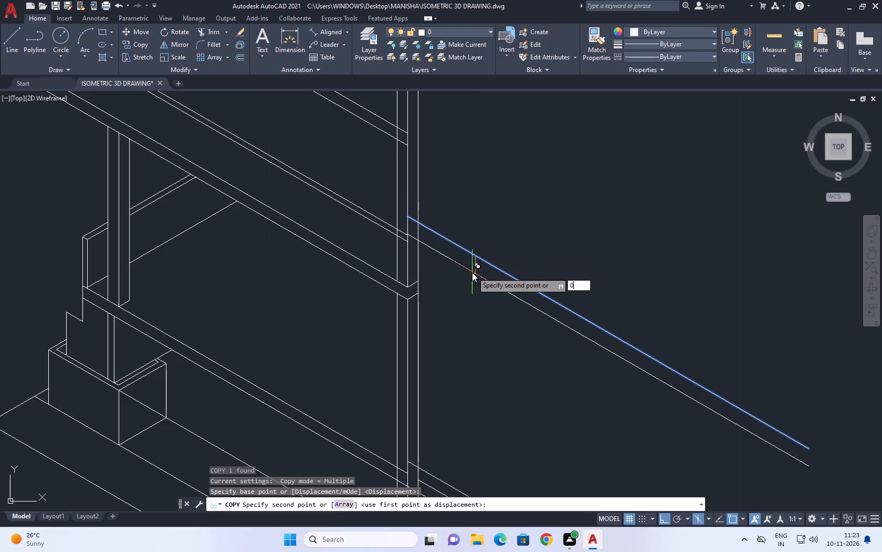
text(22)
text(6)
key(space)
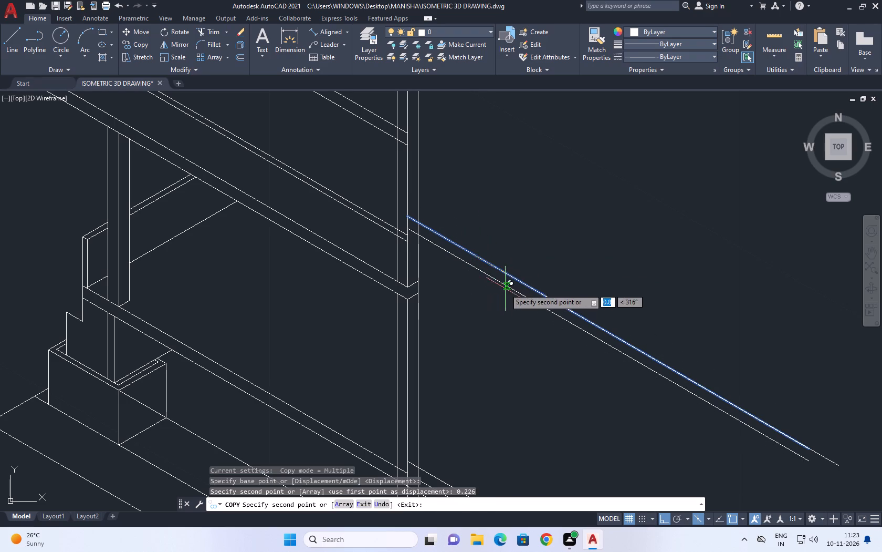
key(Escape)
Copy the upper of the two slab lines 0.1134 straight up.
click(505, 275)
click(502, 257)
click(500, 262)
middle_drag(516, 234, 483, 280)
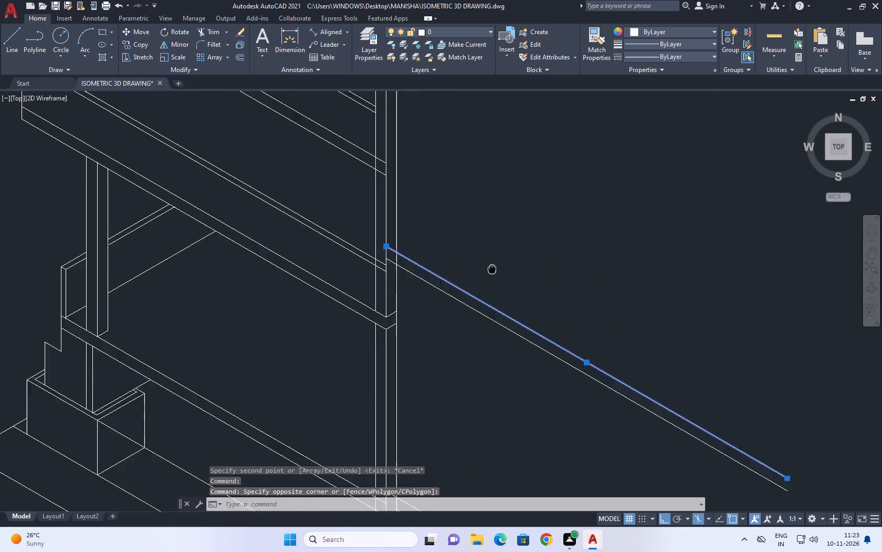
middle_drag(483, 280, 481, 283)
text(CO)
key(space)
click(474, 316)
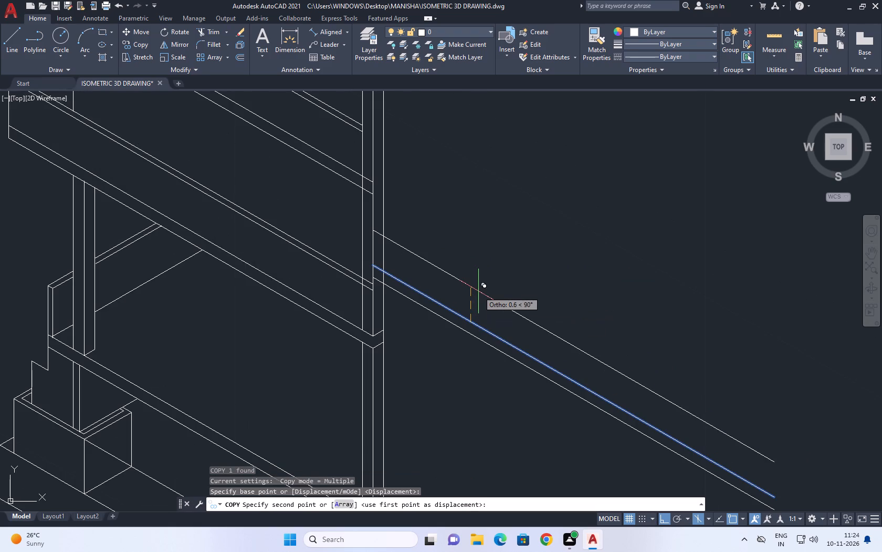
text(0.1134)
key(space)
key(Escape)
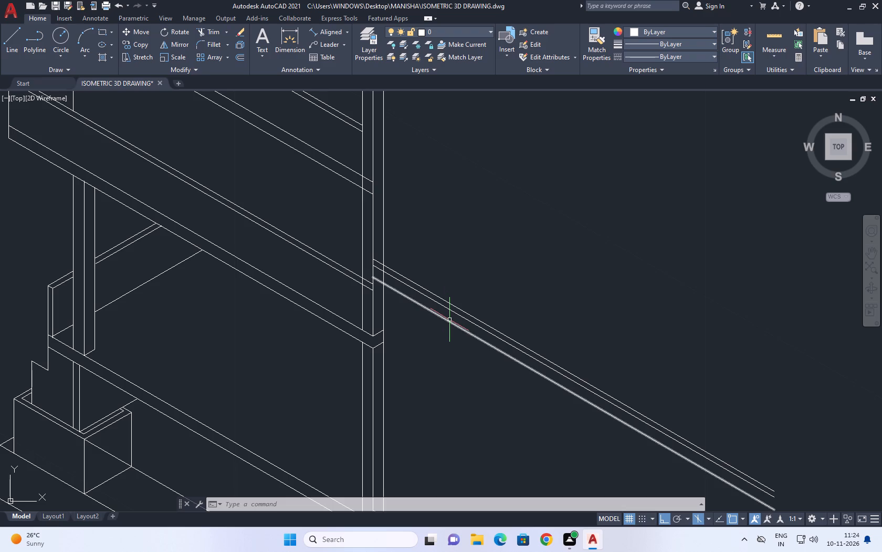
Trim the lowest new slab line and the lowest balcony's two parapet lines where they cross the outer column's faces.
scroll(455, 316, down, 1)
middle_drag(469, 296, 445, 293)
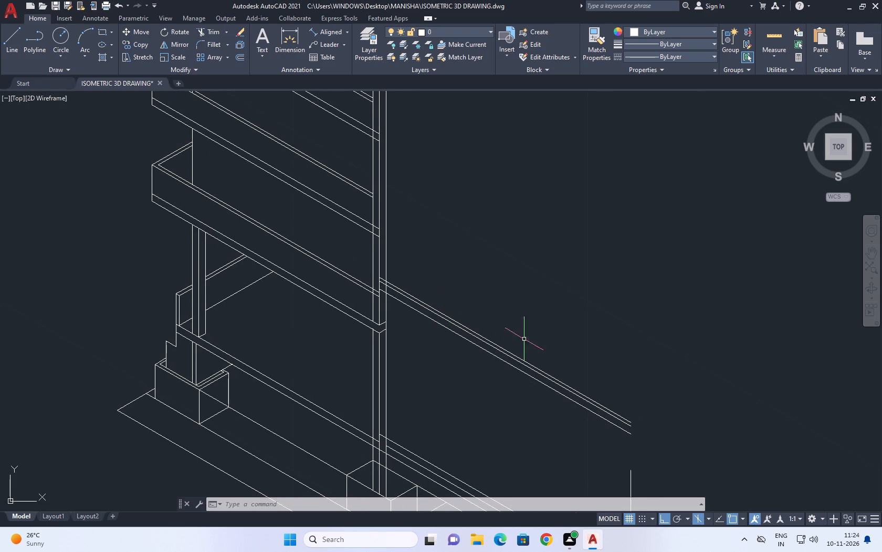
middle_drag(445, 304, 456, 323)
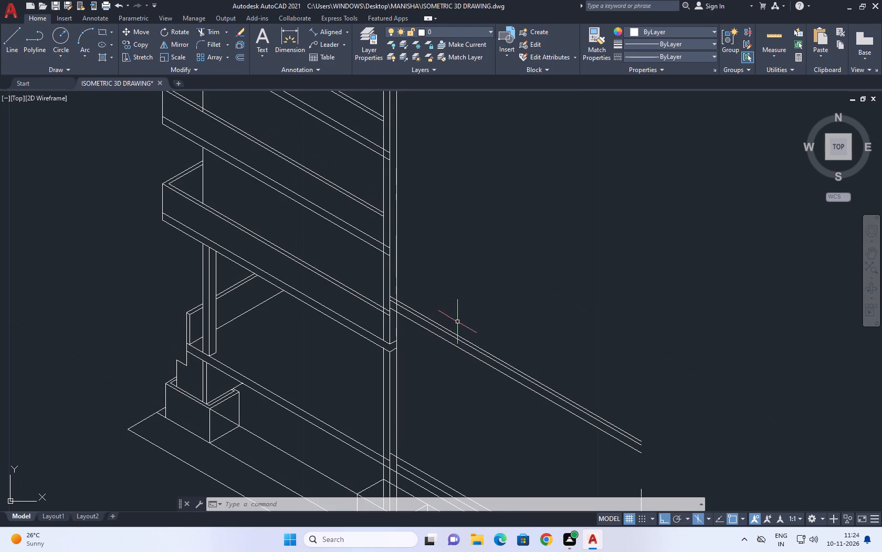
middle_drag(396, 288, 401, 306)
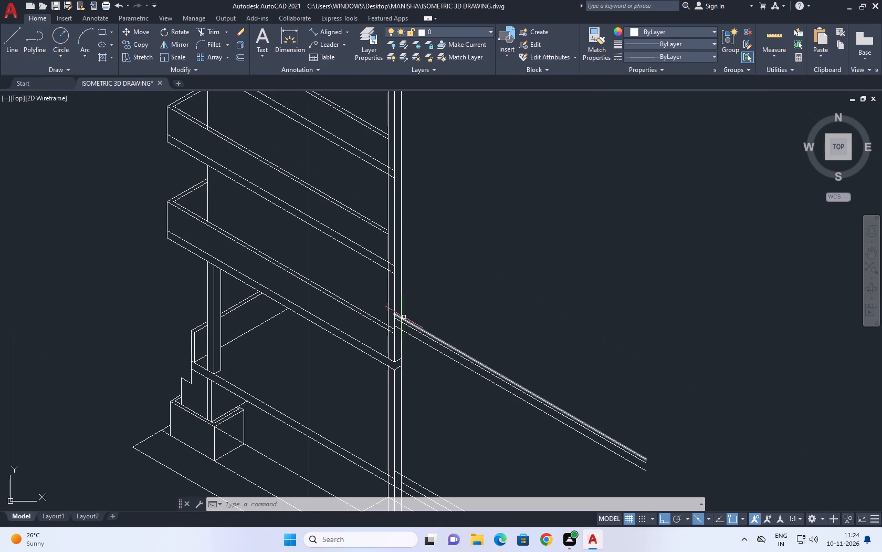
middle_drag(433, 273, 435, 309)
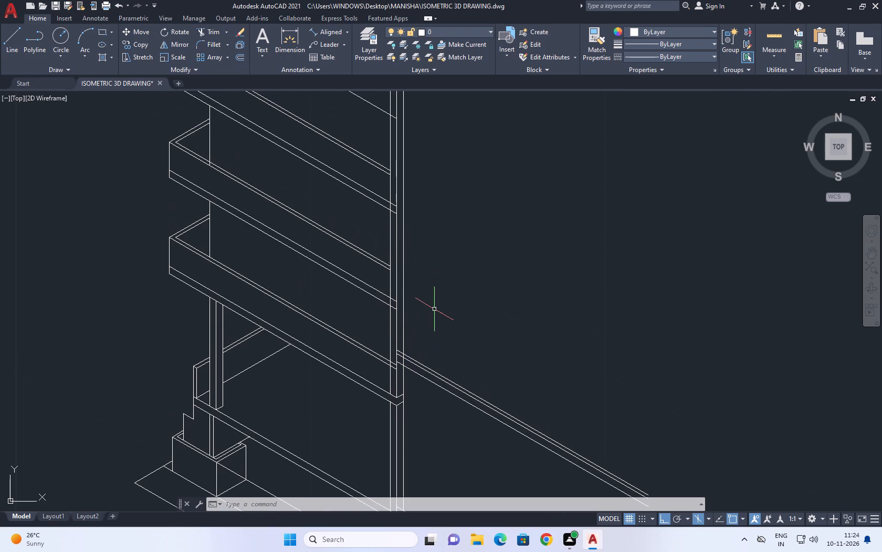
scroll(402, 373, up, 1)
text(TR)
key(space)
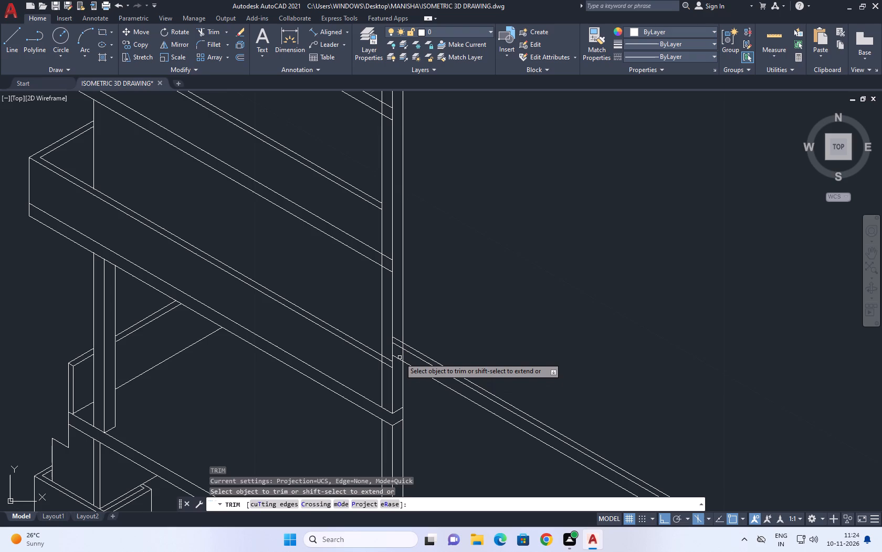
click(400, 359)
click(387, 359)
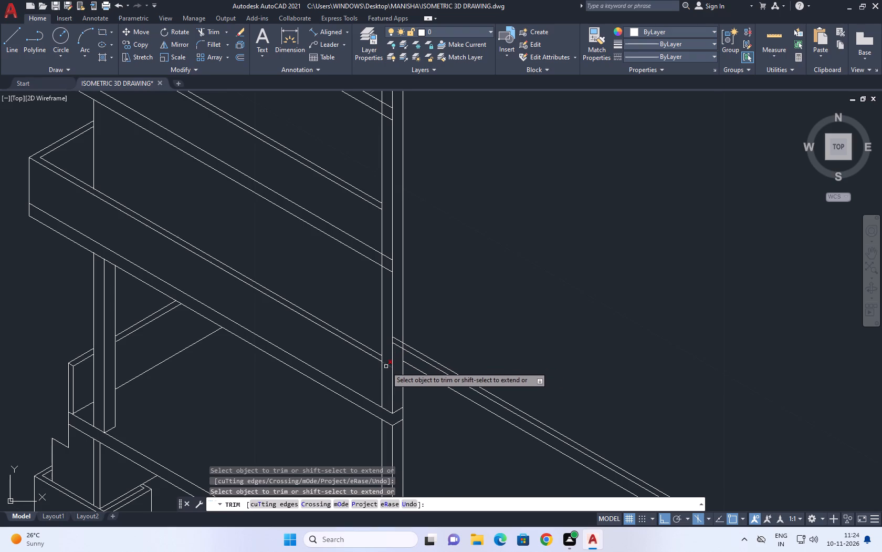
click(386, 366)
key(Escape)
Copy the topmost slab line beside the outer column 2.80 straight up for the floor above.
scroll(432, 327, down, 2)
scroll(437, 351, up, 1)
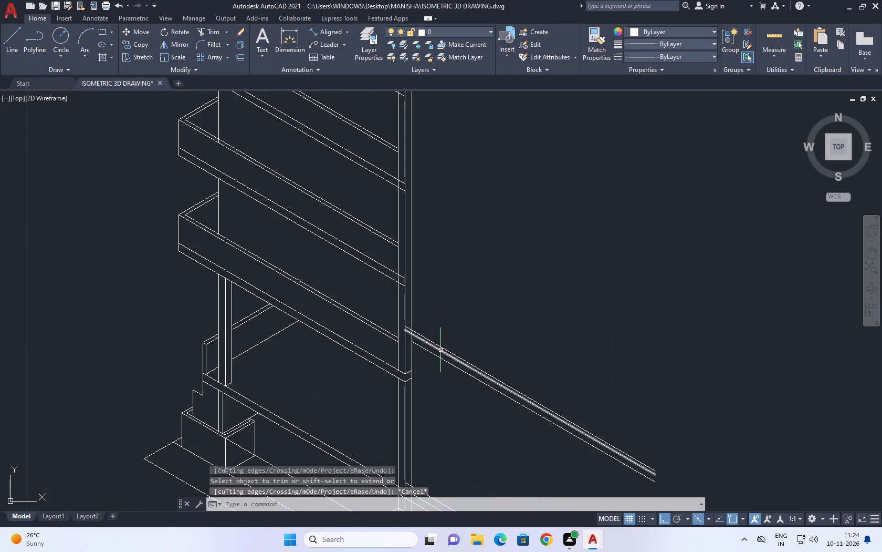
click(441, 347)
scroll(431, 322, up, 1)
middle_drag(430, 319, 397, 351)
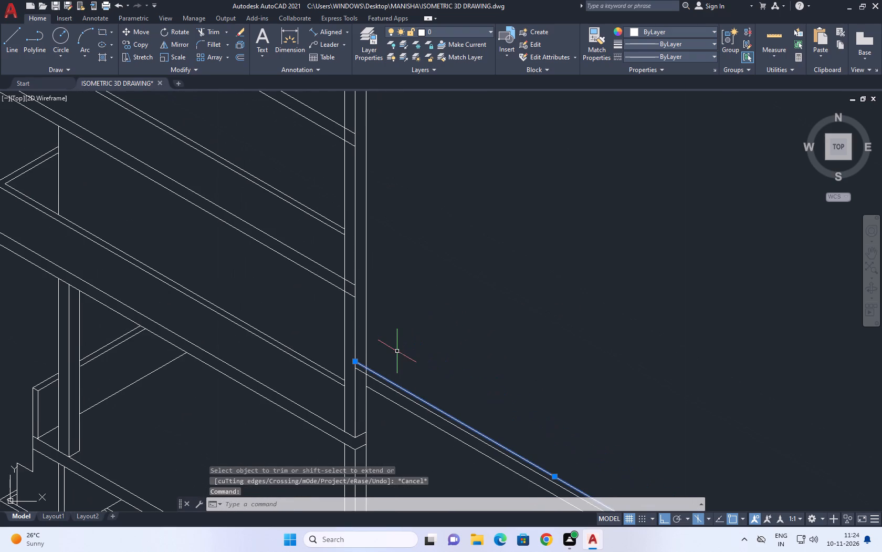
key(c)
key(o)
key(space)
drag(412, 369, 416, 362)
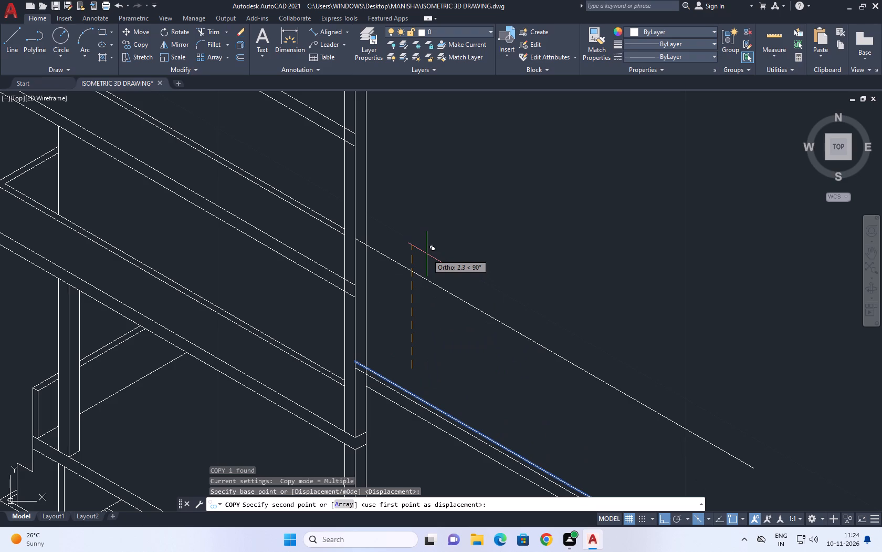
key(2)
key(period)
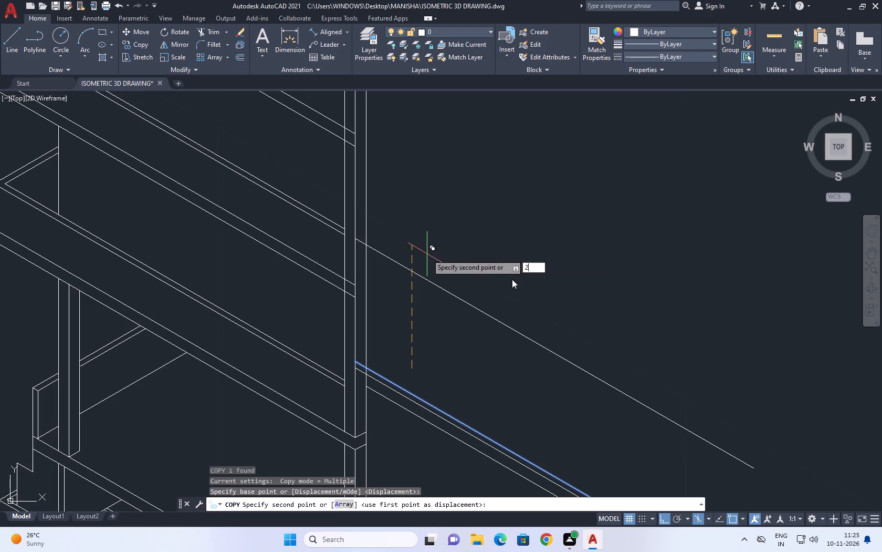
text(80)
key(Return)
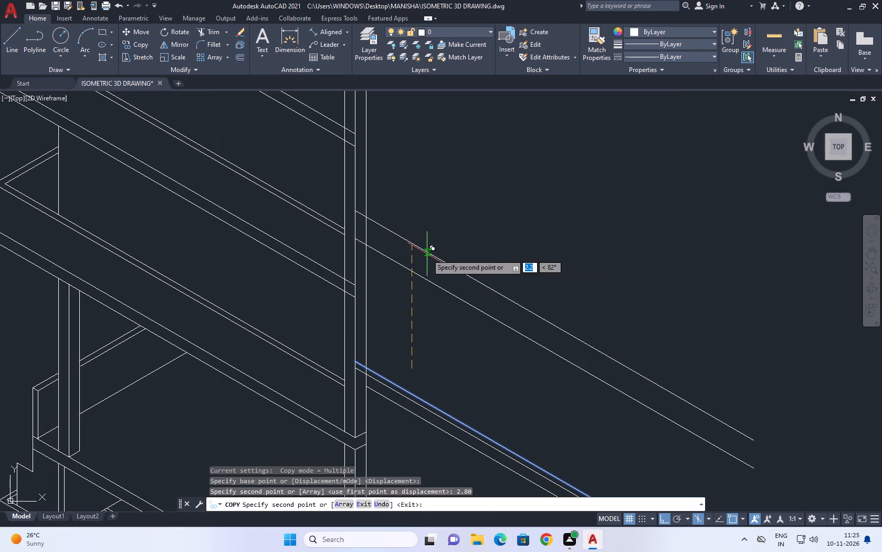
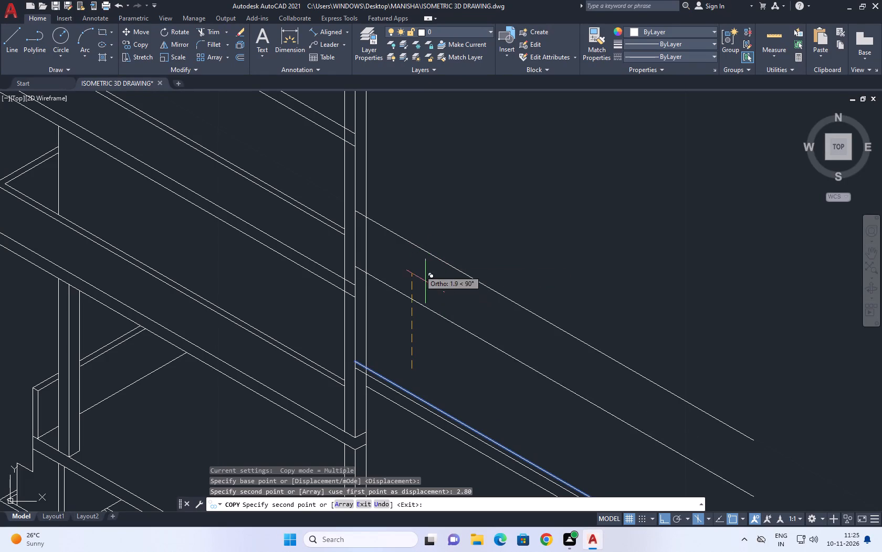
Copy the newly raised floor line beside the outer column 0.226 straight up to form the slab thickness.
right_drag(454, 194, 453, 187)
click(490, 203)
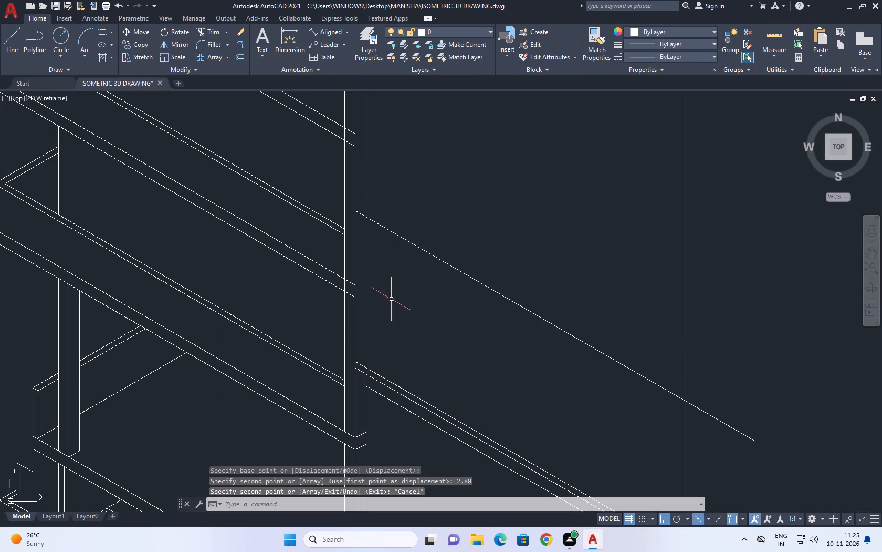
middle_drag(397, 396, 388, 206)
scroll(472, 314, down, 1)
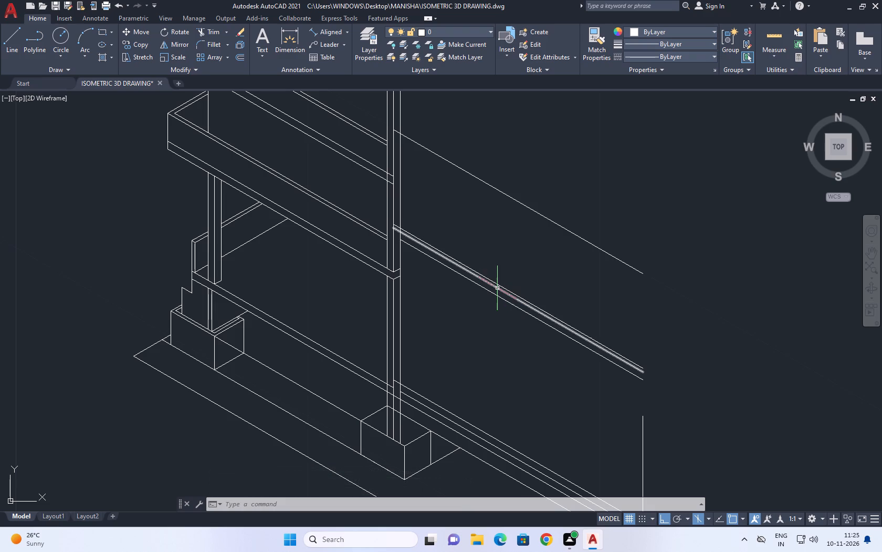
middle_drag(478, 233, 482, 301)
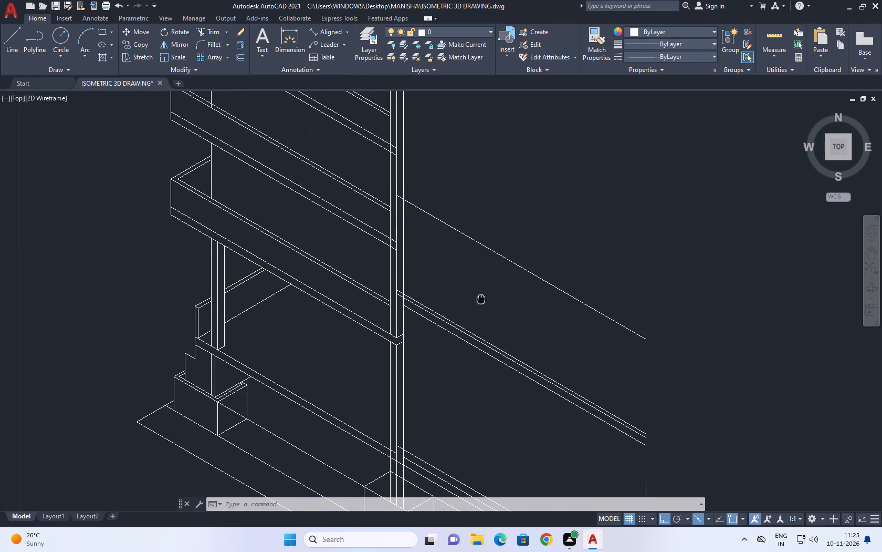
middle_drag(482, 301, 485, 309)
scroll(489, 283, down, 1)
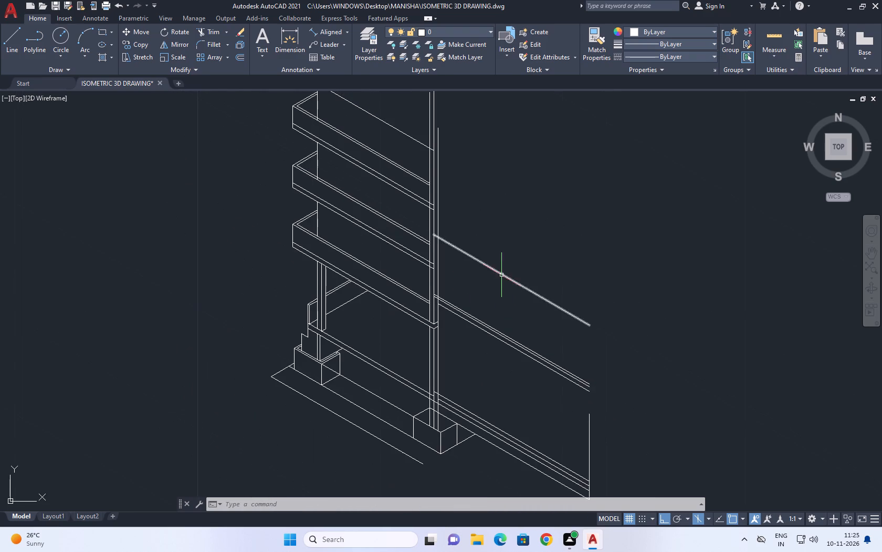
middle_drag(502, 273, 503, 289)
click(503, 290)
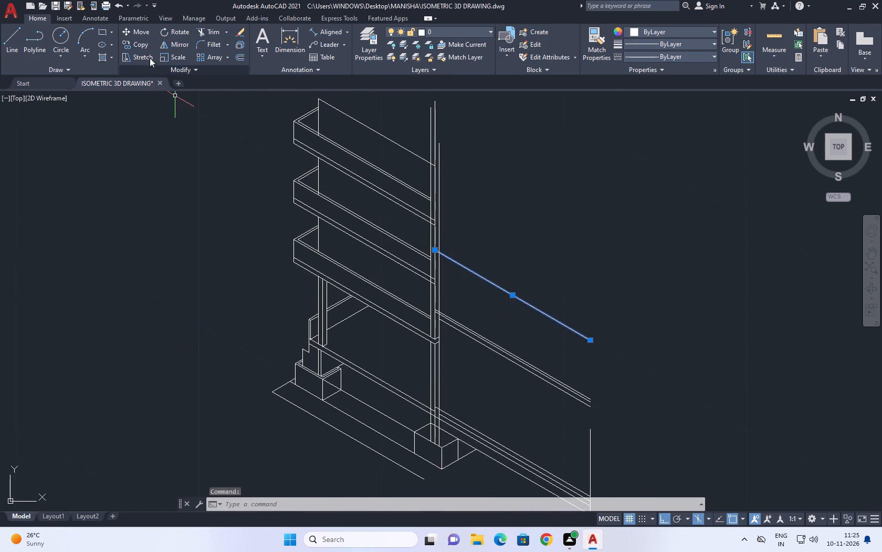
click(143, 47)
click(511, 277)
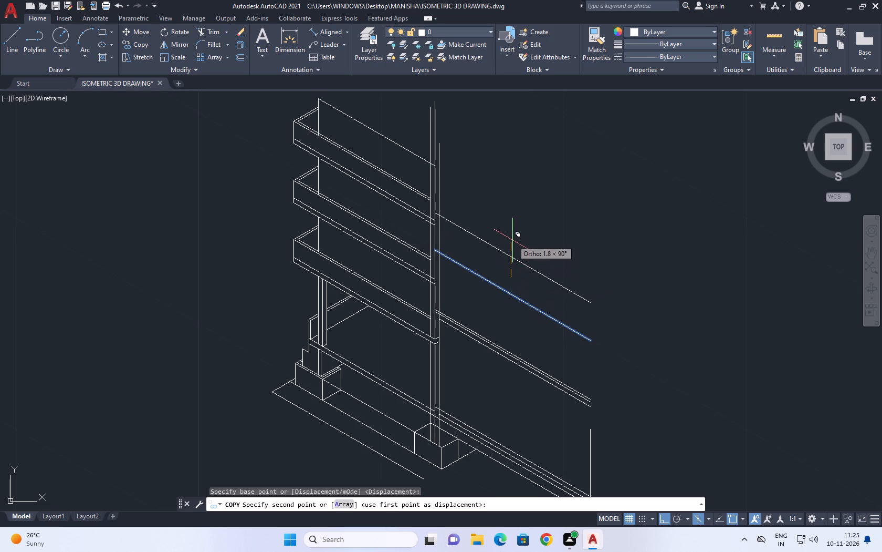
text(0.226)
key(Return)
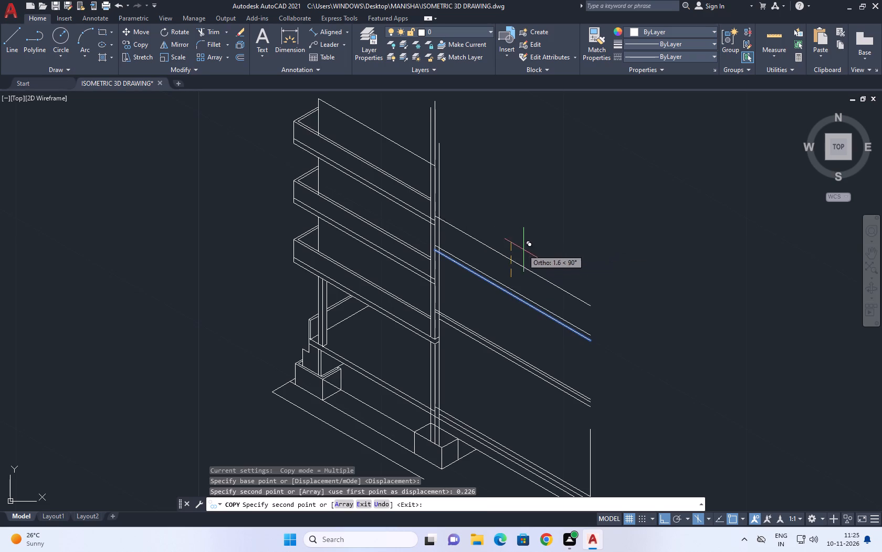
right_click(544, 225)
click(579, 242)
Copy the upper of this floor's two slab lines 0.1134 straight up.
scroll(513, 279, up, 2)
click(493, 303)
click(478, 279)
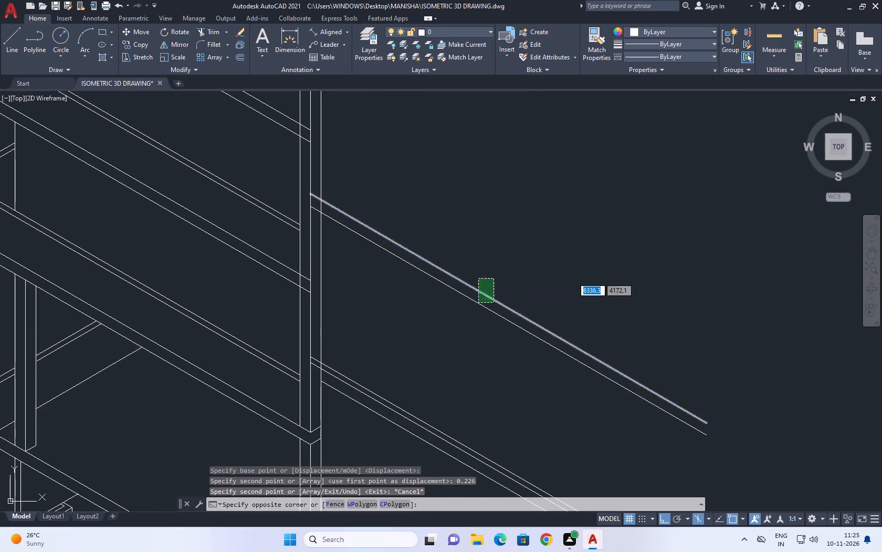
right_drag(467, 198, 466, 188)
click(513, 190)
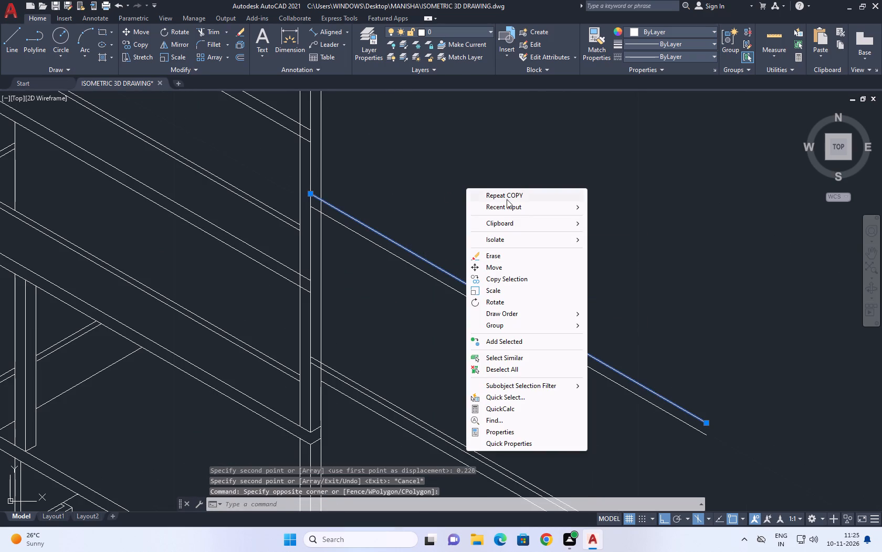
click(510, 196)
click(492, 295)
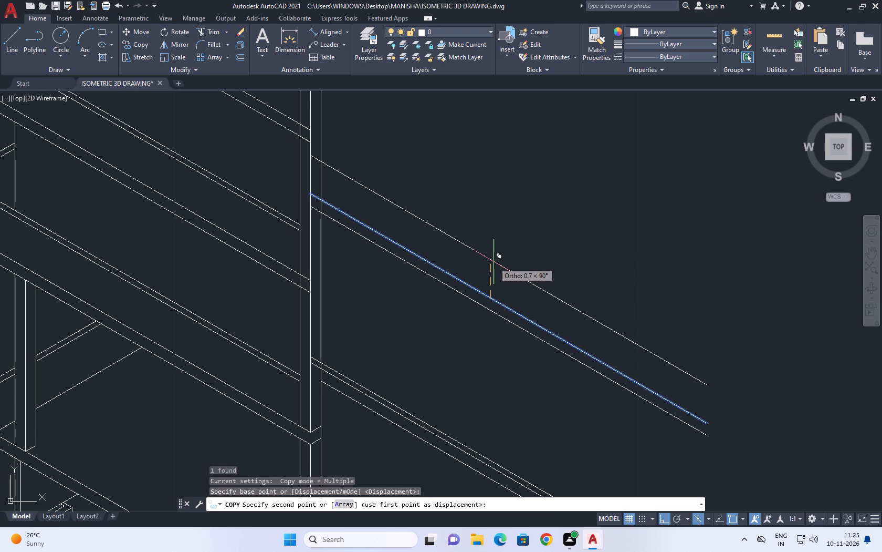
text(0.1)
text(134)
key(Return)
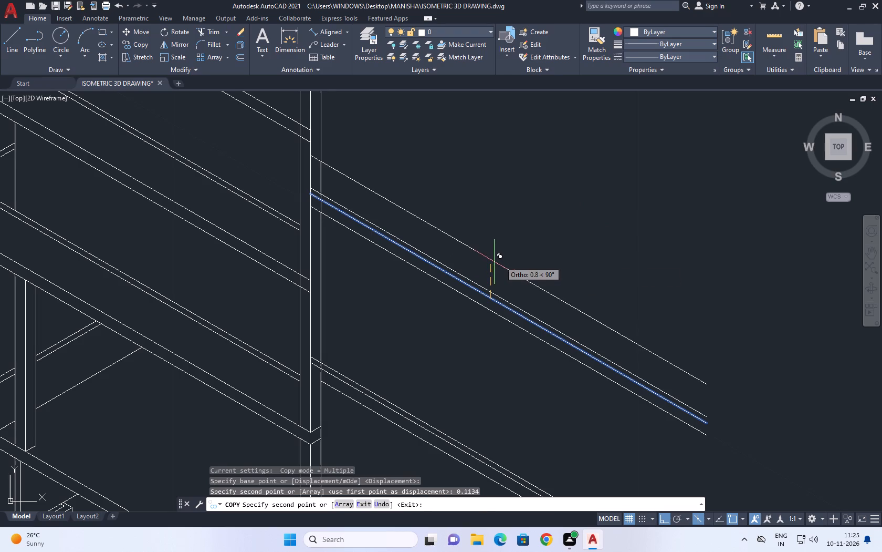
right_click(539, 147)
click(575, 164)
Copy the topmost slab line beside the outer column 2.80 straight up for the floor above.
scroll(445, 279, up, 1)
click(464, 271)
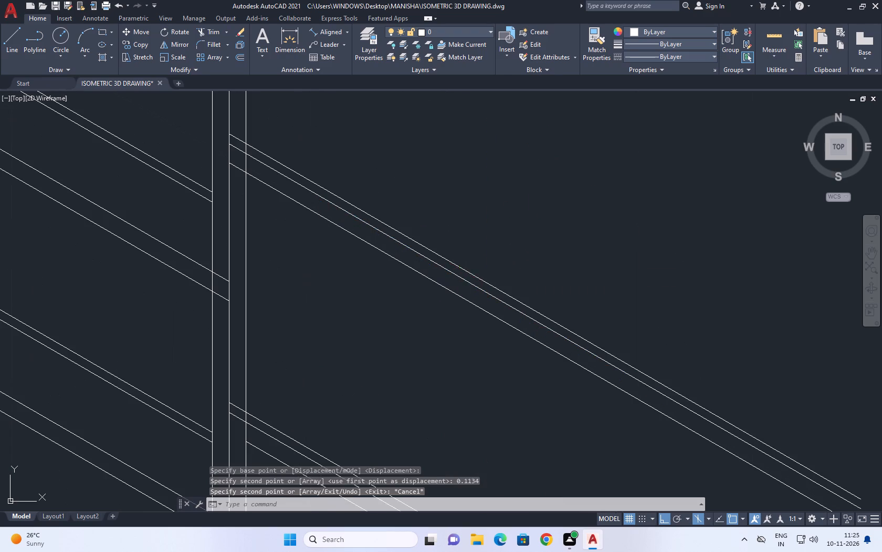
middle_drag(416, 156, 412, 269)
scroll(363, 229, down, 2)
click(149, 43)
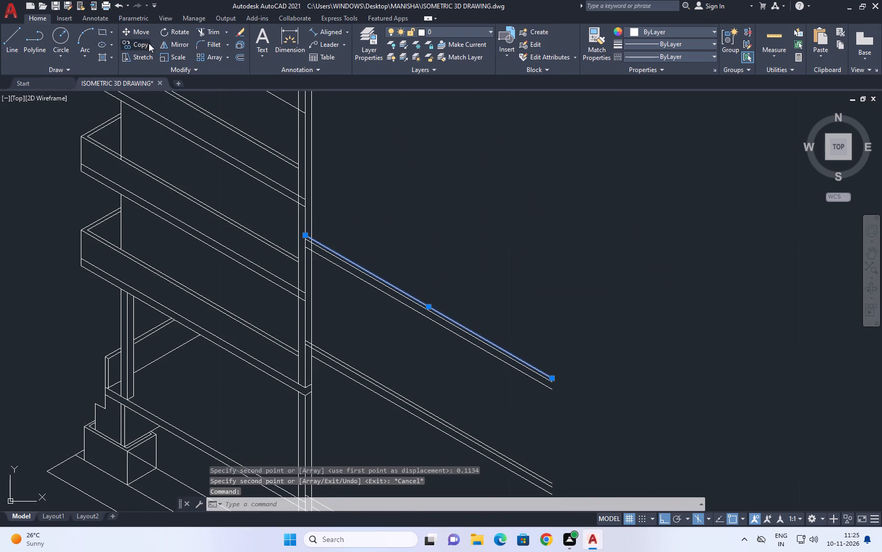
middle_drag(460, 280, 459, 380)
click(445, 383)
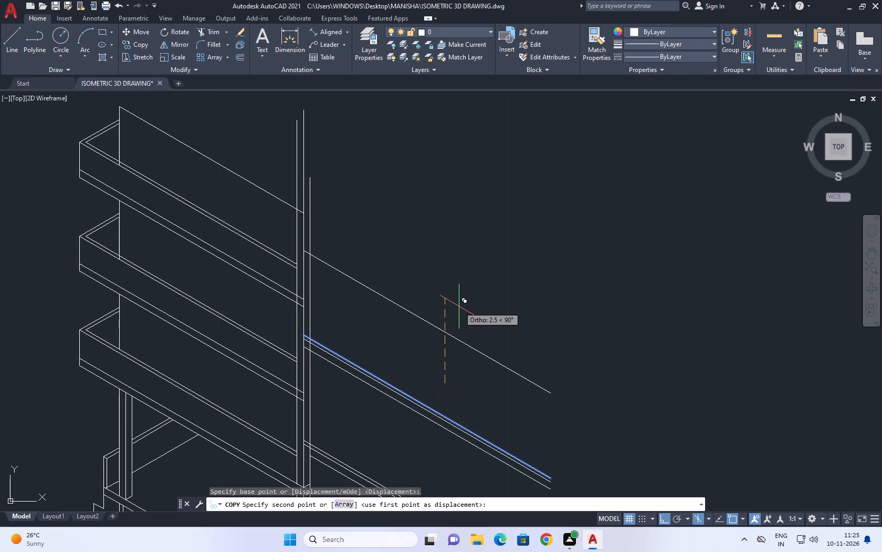
key(1)
key(BackSpace)
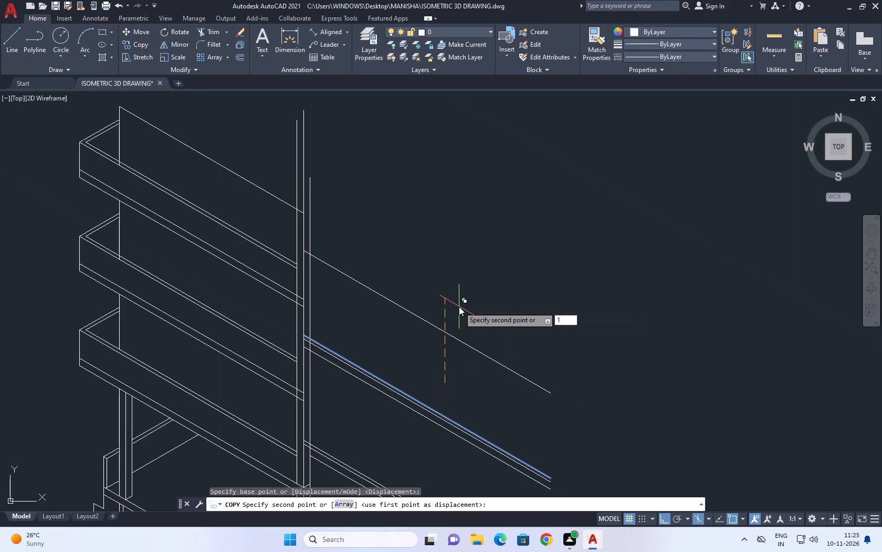
text(2.)
text(80)
key(Return)
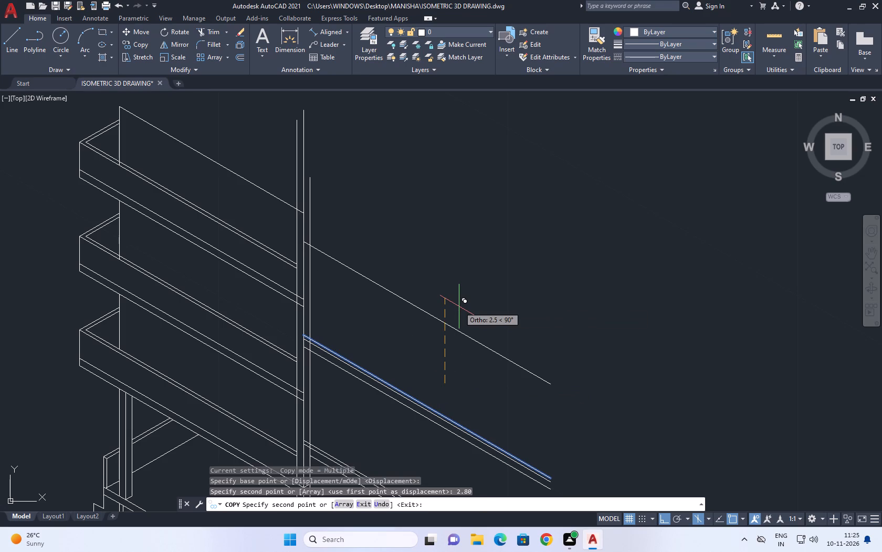
right_click(444, 241)
click(467, 255)
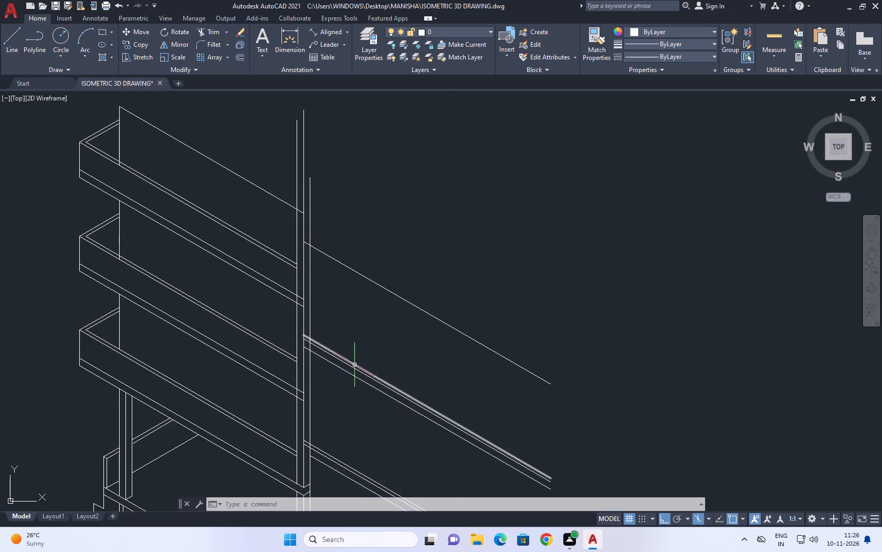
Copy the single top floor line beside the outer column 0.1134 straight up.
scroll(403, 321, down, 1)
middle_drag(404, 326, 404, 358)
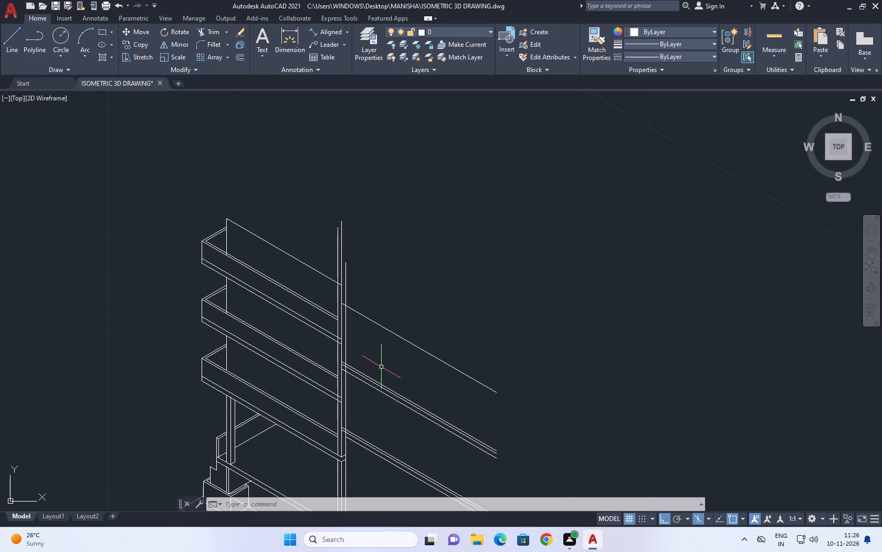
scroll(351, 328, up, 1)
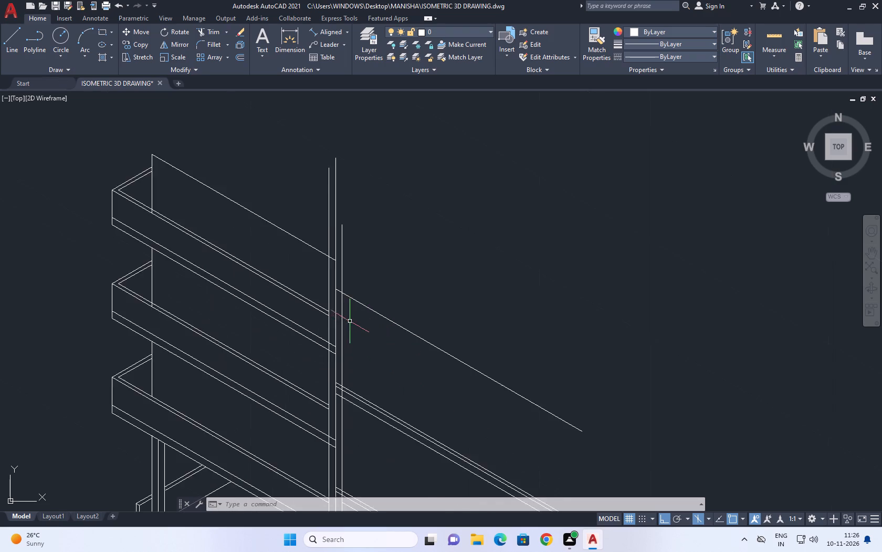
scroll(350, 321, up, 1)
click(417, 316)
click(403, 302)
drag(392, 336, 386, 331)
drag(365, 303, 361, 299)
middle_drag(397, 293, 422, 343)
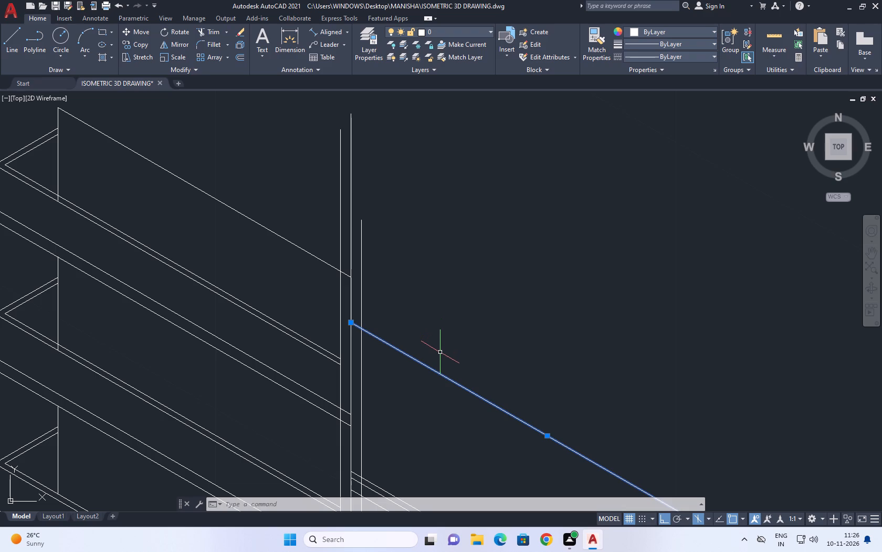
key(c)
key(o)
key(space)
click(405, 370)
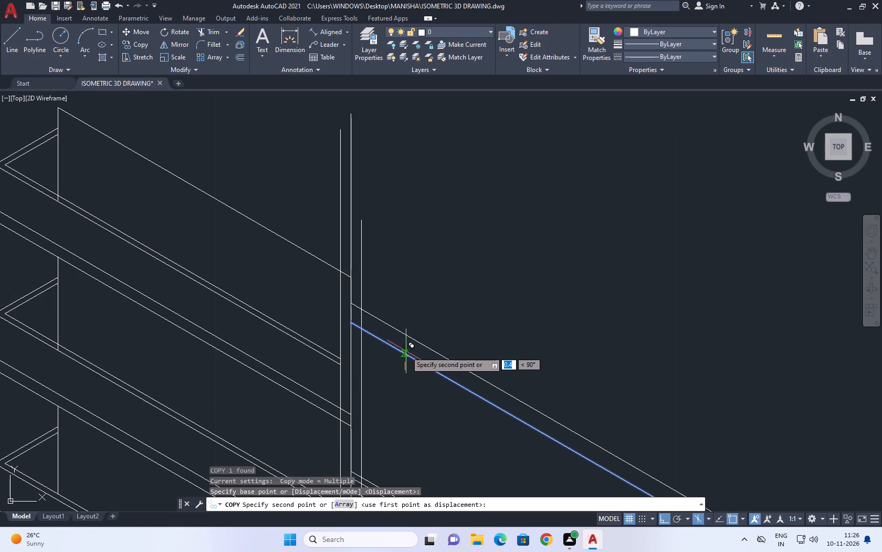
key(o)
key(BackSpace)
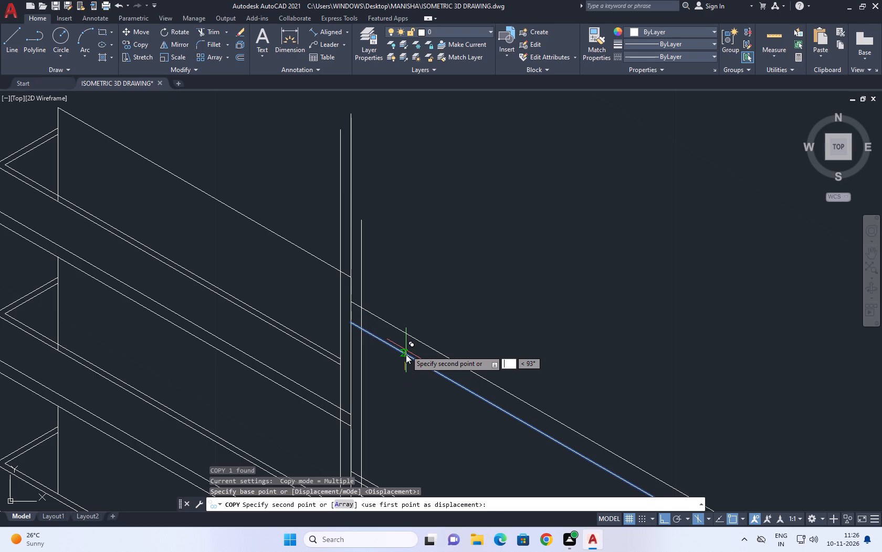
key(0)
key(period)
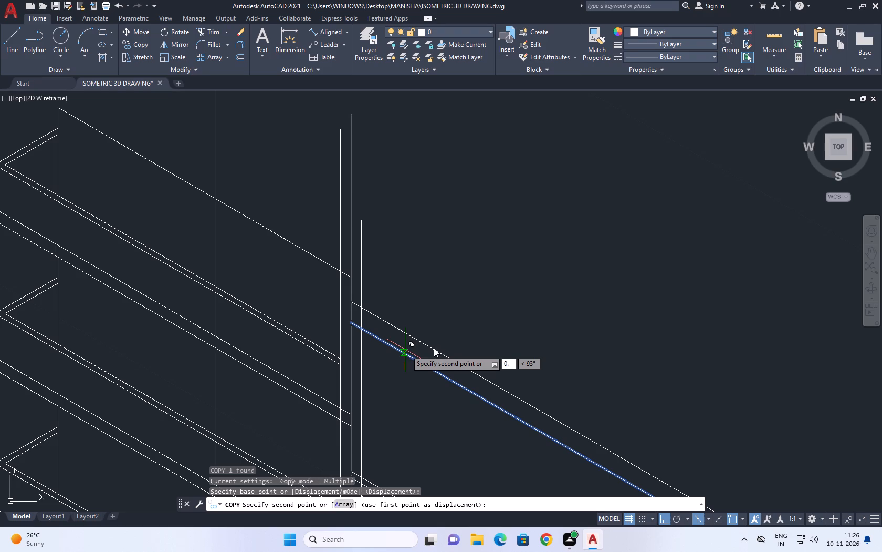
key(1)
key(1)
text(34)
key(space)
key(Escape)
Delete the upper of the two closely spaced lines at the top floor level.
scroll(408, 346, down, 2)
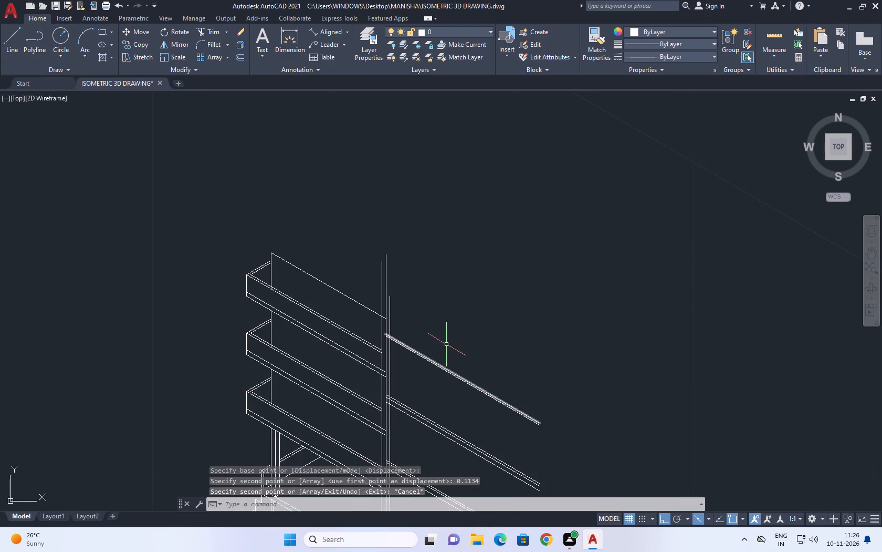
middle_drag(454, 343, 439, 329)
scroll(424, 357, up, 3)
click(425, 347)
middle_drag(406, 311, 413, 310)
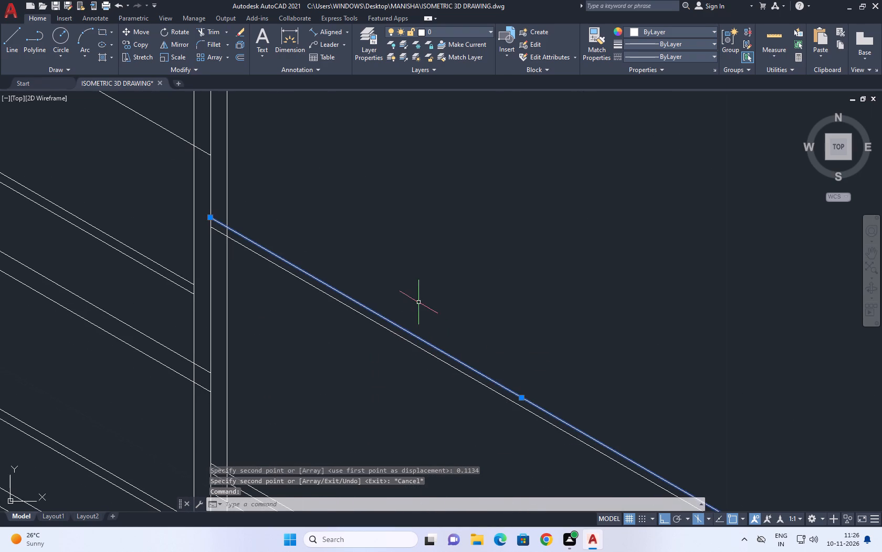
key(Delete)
Copy the remaining top floor line beside the outer column 0.226 straight up to form the slab thickness.
drag(414, 365, 396, 336)
click(377, 311)
middle_drag(424, 311, 400, 332)
key(c)
key(o)
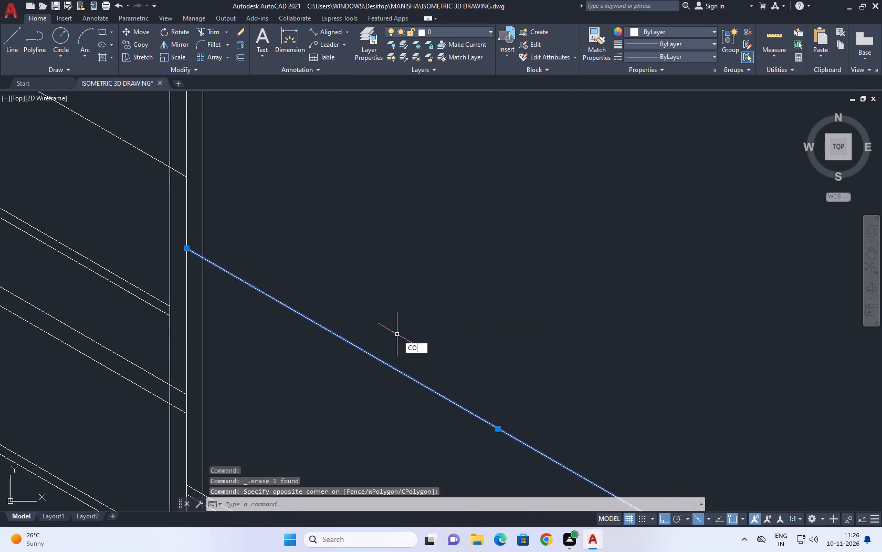
key(space)
click(400, 363)
key(0)
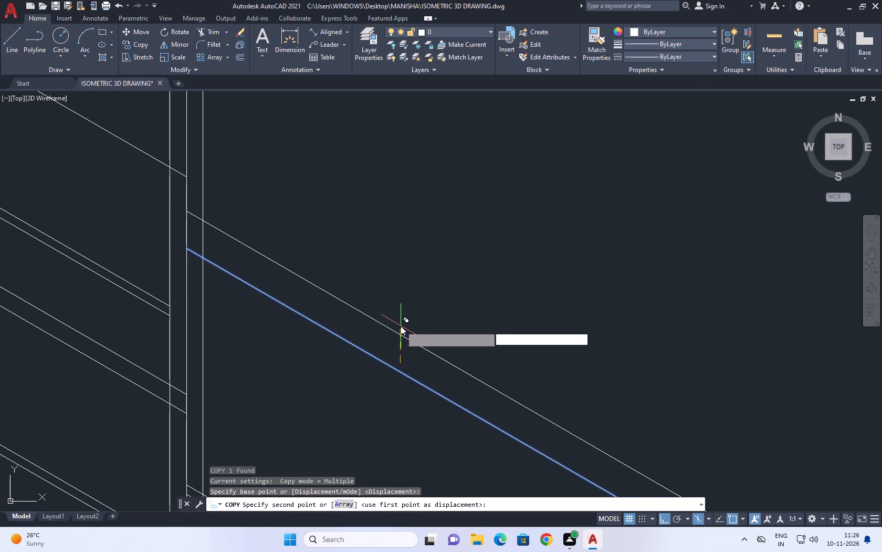
key(period)
key(2)
text(26)
key(space)
key(Escape)
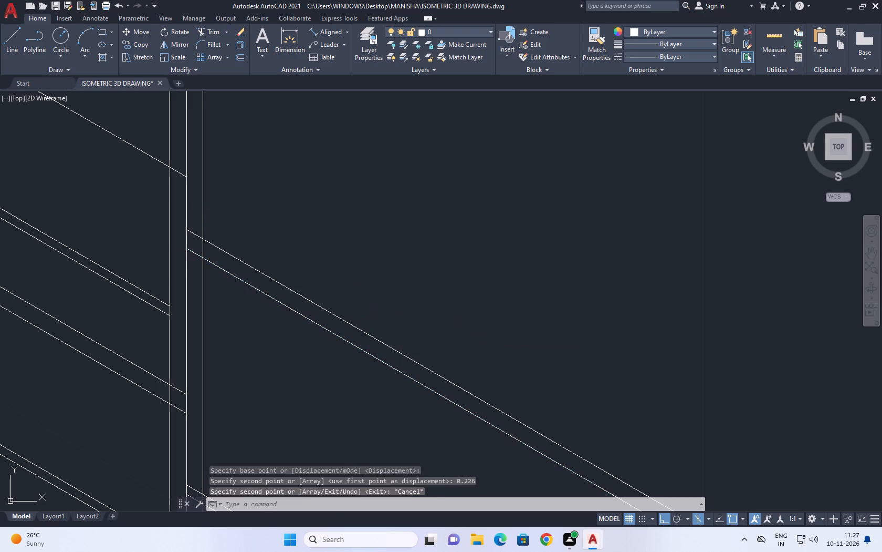
Copy the upper of the top floor's two slab lines 0.1134 straight up.
click(369, 325)
drag(360, 333, 355, 339)
middle_drag(384, 269, 385, 285)
text(CO)
key(space)
click(371, 355)
text(0.11)
key(3)
text(4)
key(space)
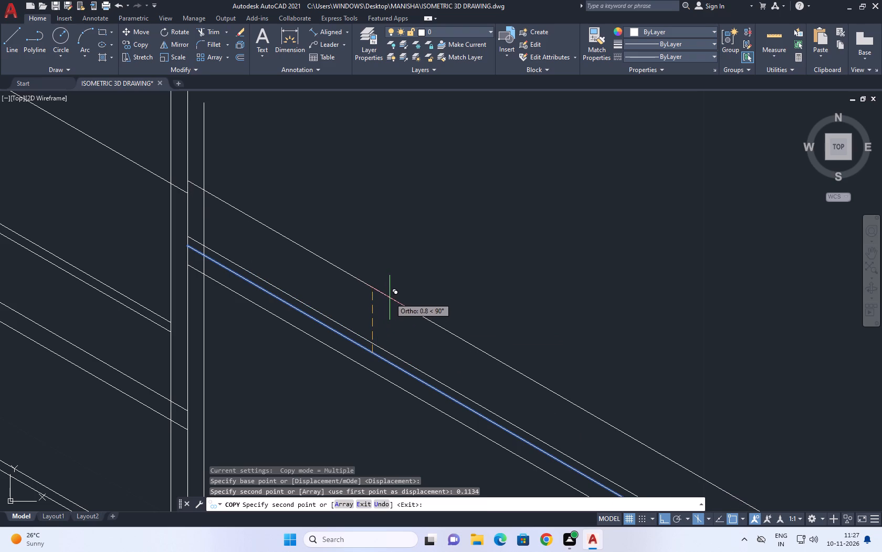
key(Escape)
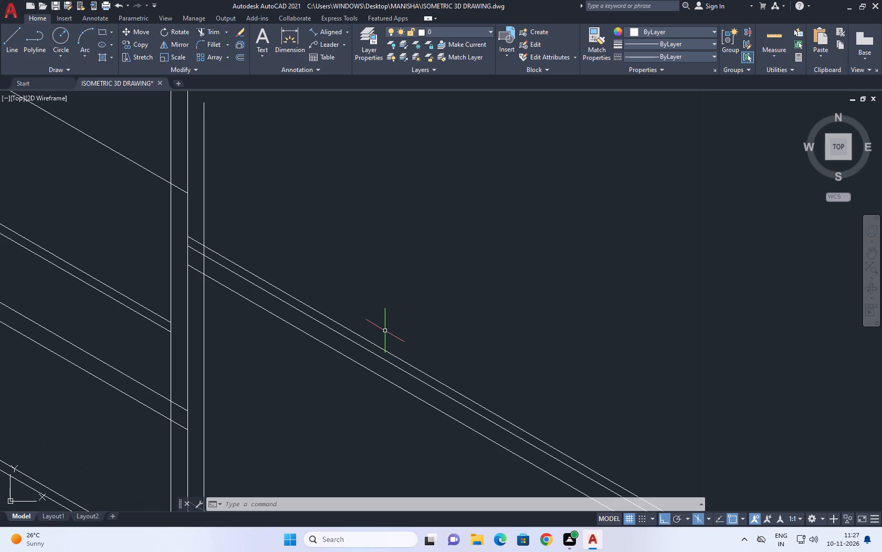
Copy the uppermost slab line beside the outer column 2.8 straight up to form the roof line.
middle_drag(380, 325, 363, 335)
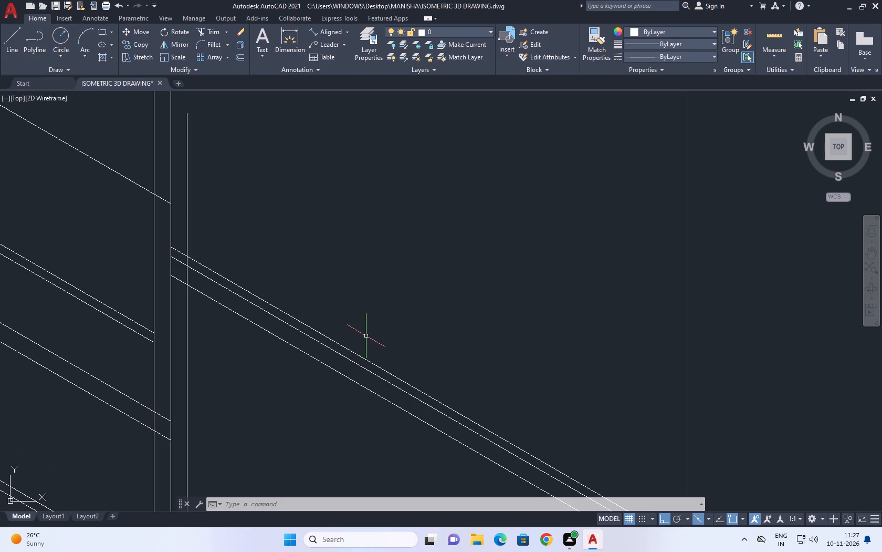
middle_drag(351, 322, 351, 342)
click(335, 363)
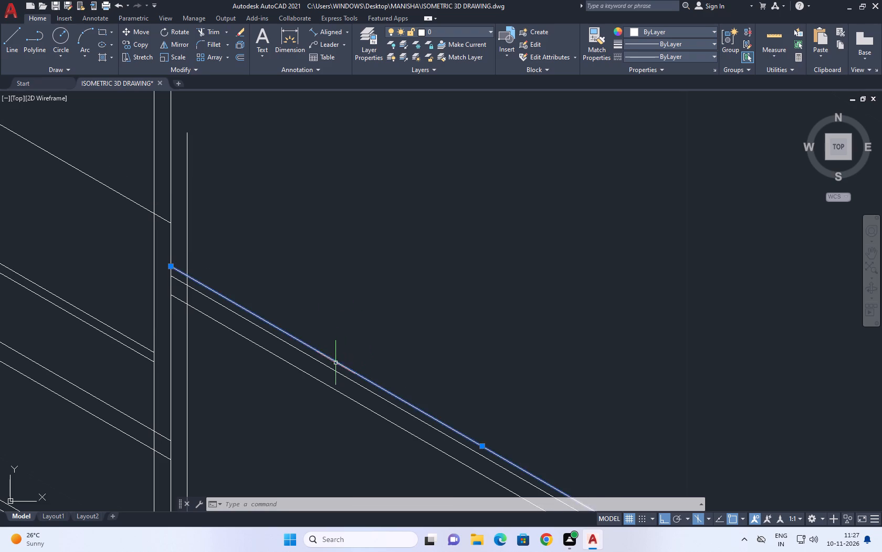
middle_drag(317, 283, 319, 312)
text(CO)
key(space)
click(319, 344)
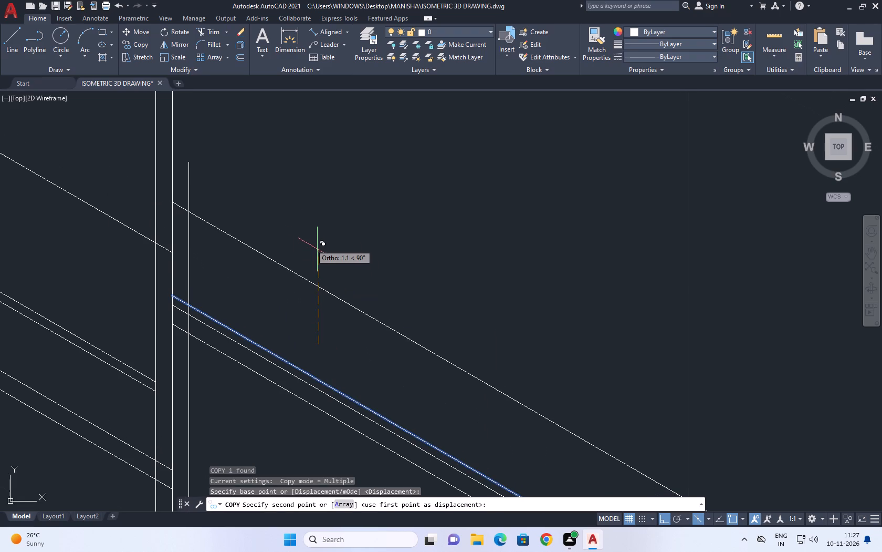
scroll(300, 233, down, 3)
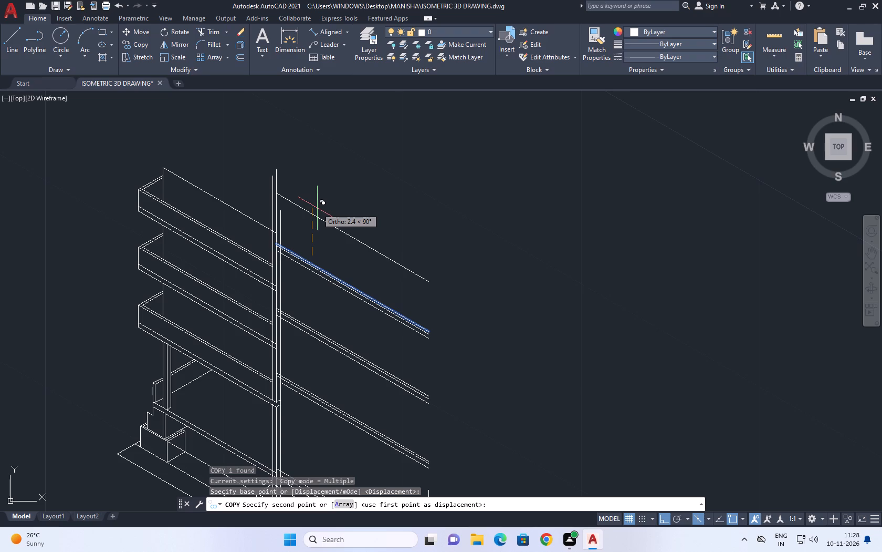
text(2.8)
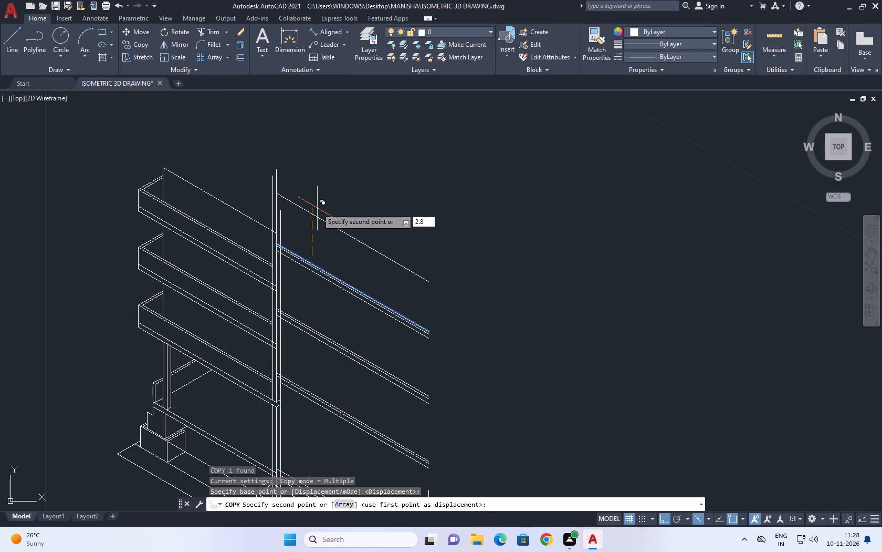
key(Return)
right_click(345, 147)
click(366, 168)
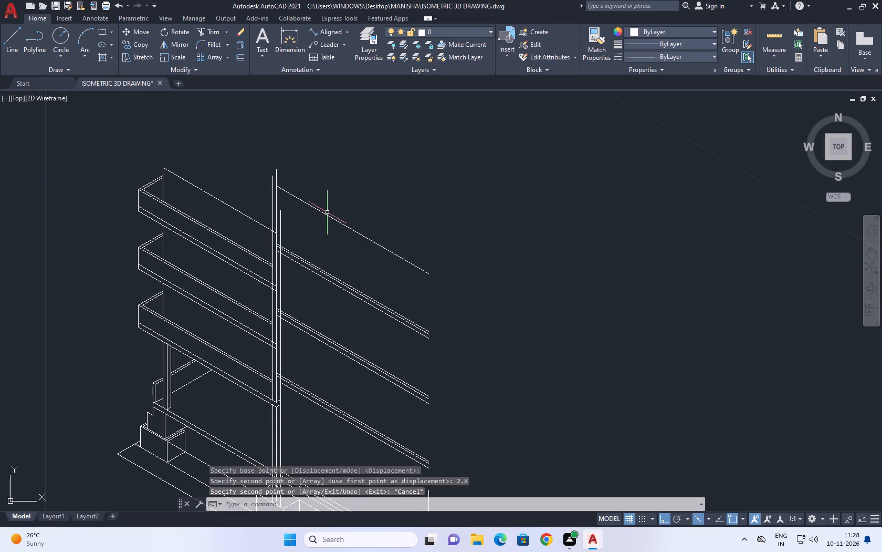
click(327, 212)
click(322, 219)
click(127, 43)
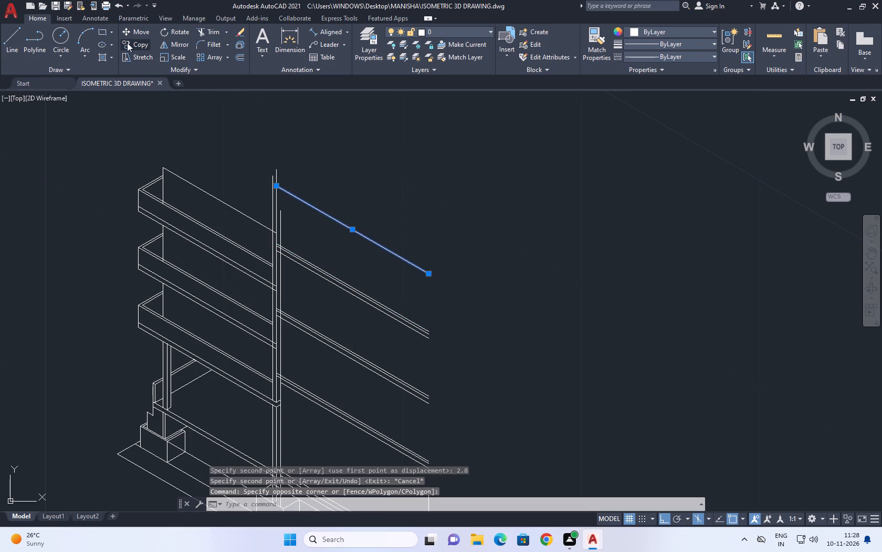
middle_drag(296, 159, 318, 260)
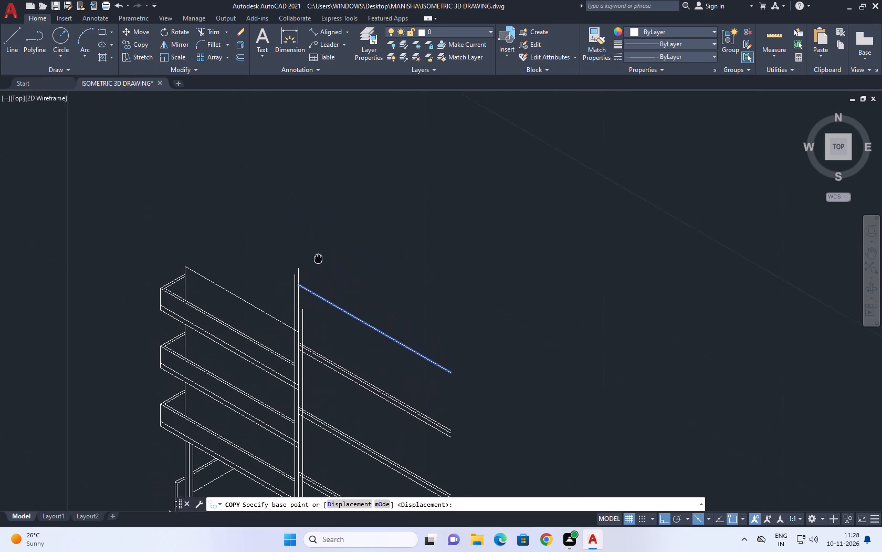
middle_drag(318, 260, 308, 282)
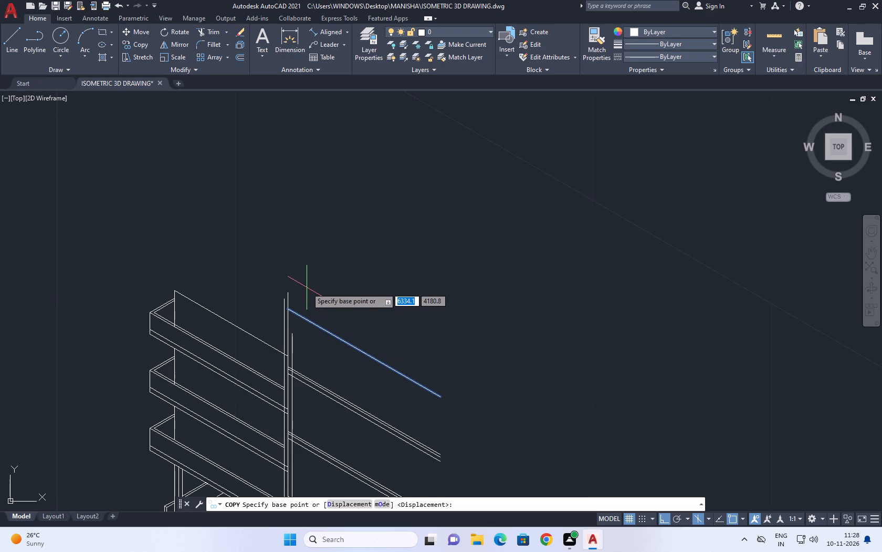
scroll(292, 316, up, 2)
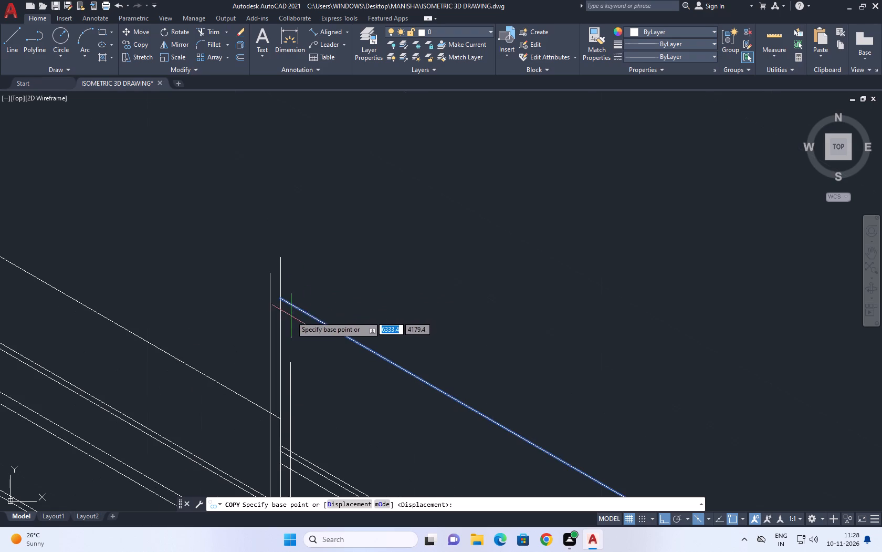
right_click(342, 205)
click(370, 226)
Extend the short vertical line beside the outer column up to the new roof line.
scroll(349, 200, down, 3)
middle_drag(400, 246, 375, 213)
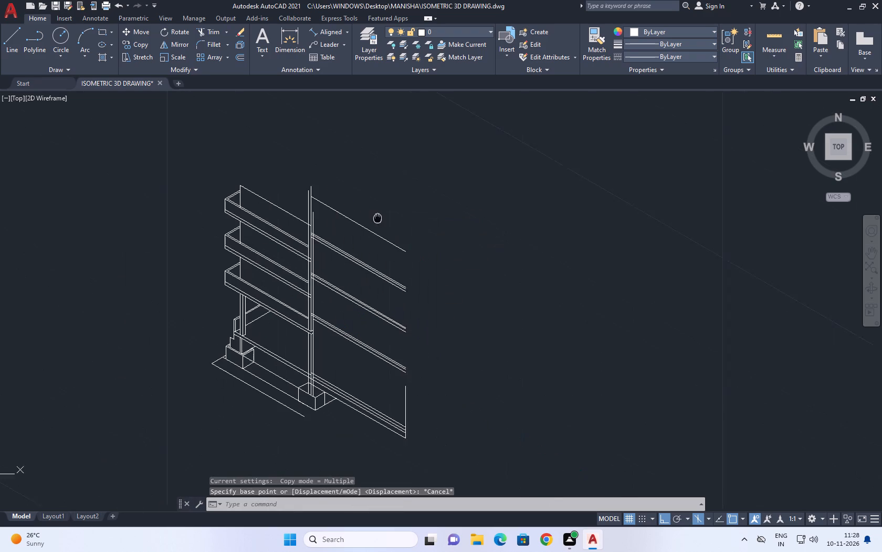
middle_drag(375, 213, 367, 192)
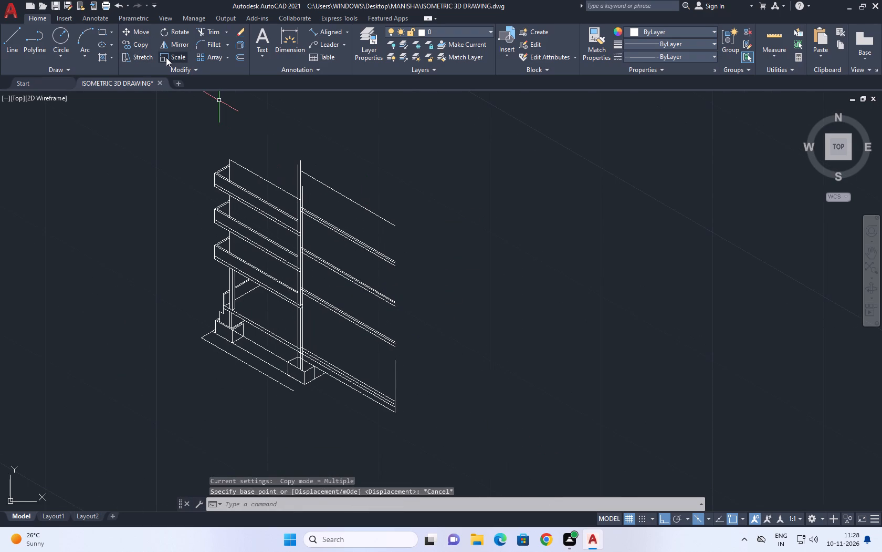
text(EX)
key(space)
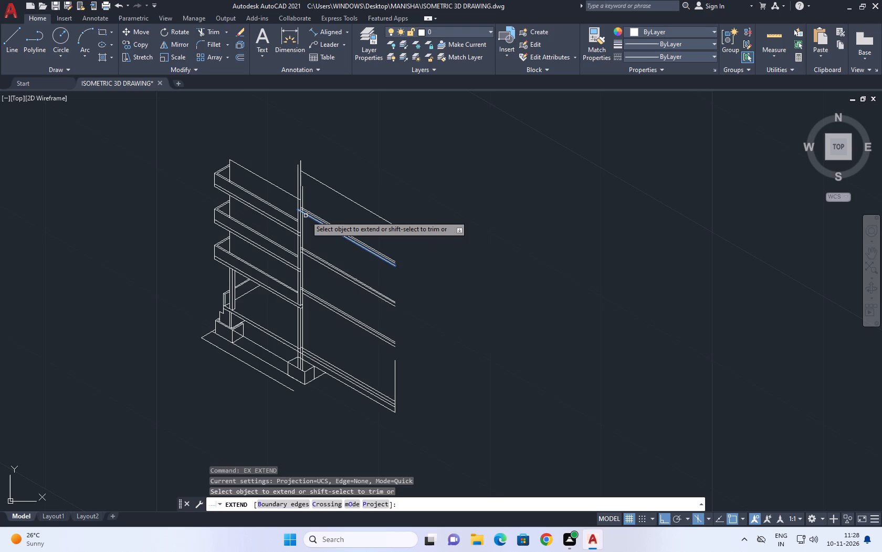
scroll(302, 208, up, 3)
click(300, 178)
click(296, 167)
scroll(314, 172, down, 2)
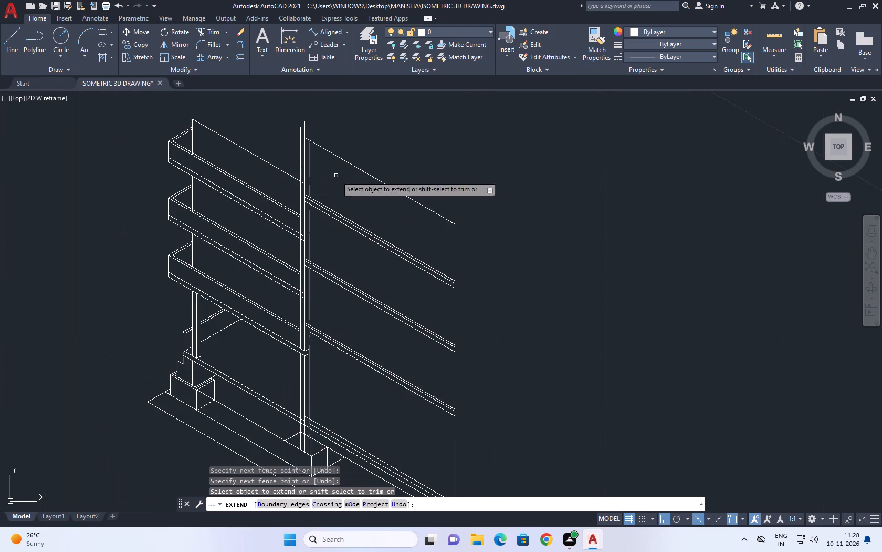
middle_drag(353, 138, 333, 257)
right_drag(310, 226, 305, 223)
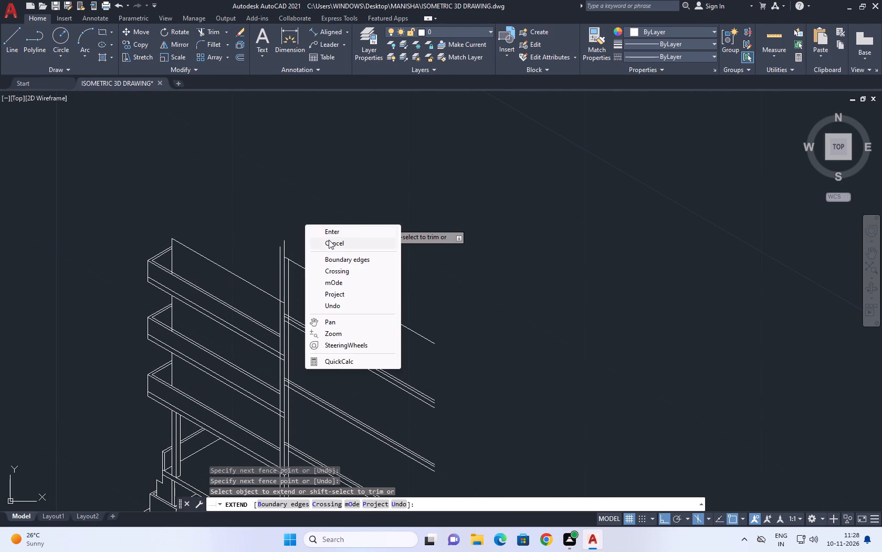
click(328, 240)
Copy the roof line 0.1134 straight down to form the roof edge thickness.
scroll(308, 259, up, 2)
click(319, 319)
click(303, 273)
scroll(194, 96, down, 3)
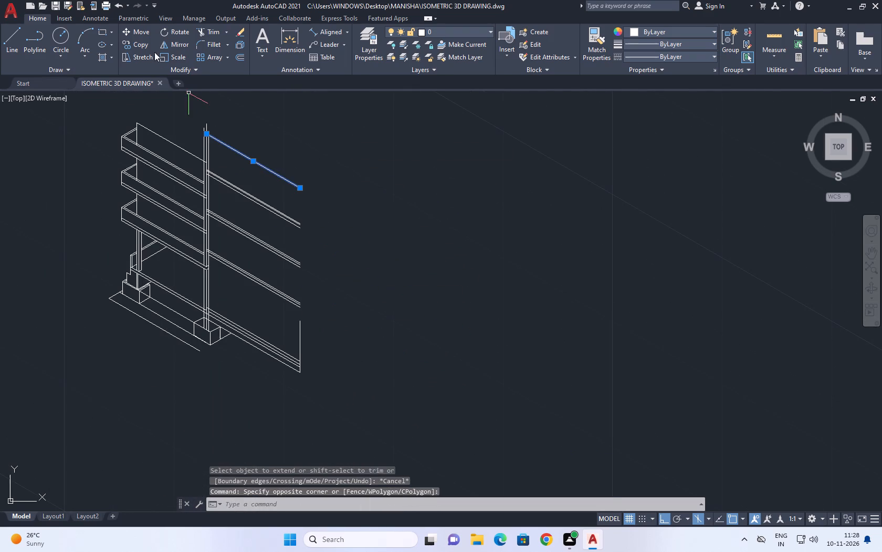
click(141, 43)
scroll(205, 136, up, 3)
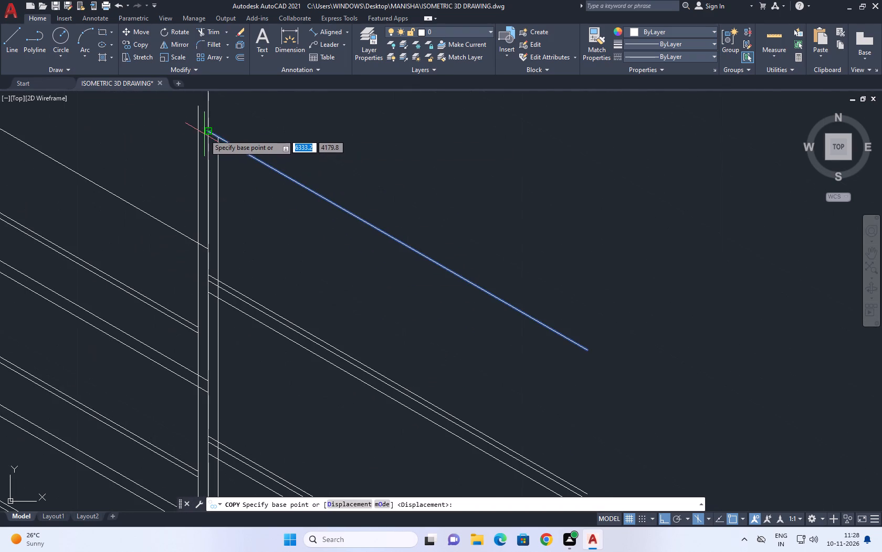
click(204, 129)
key(0)
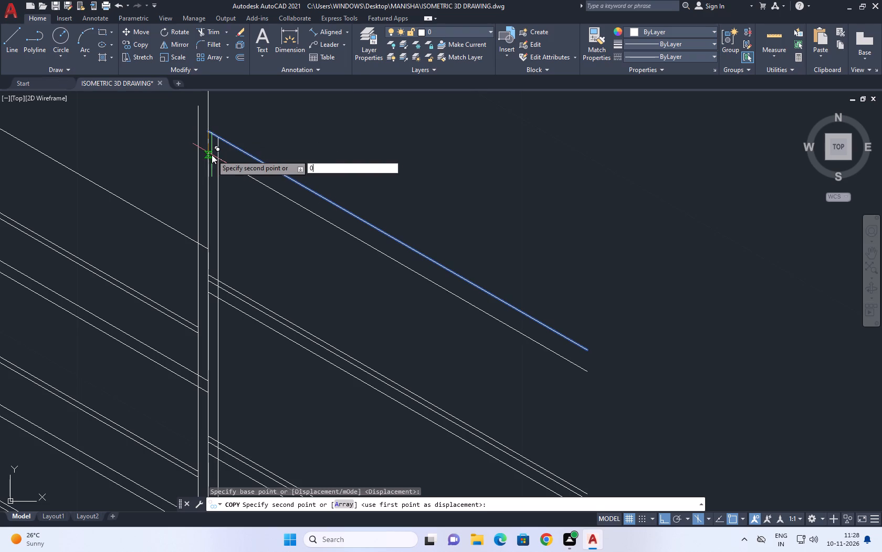
key(period)
text(11)
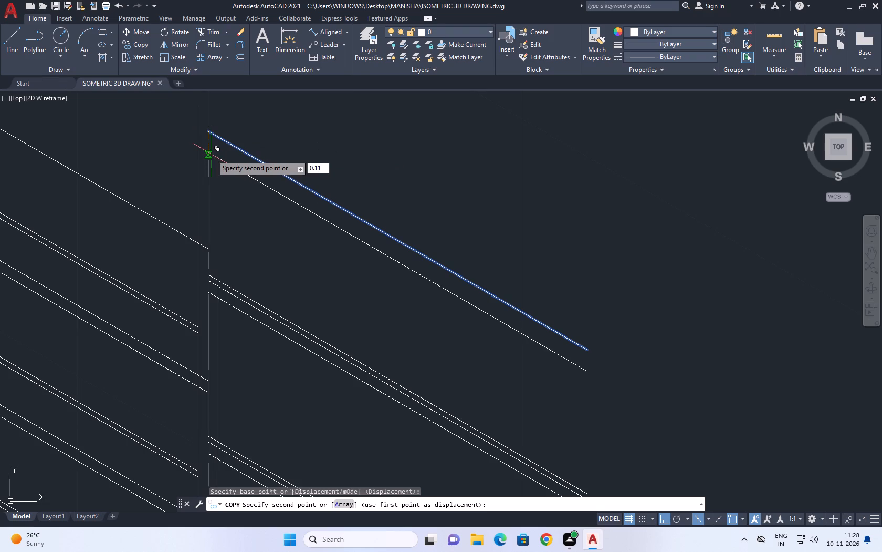
key(3)
key(4)
key(Return)
right_click(328, 137)
click(380, 151)
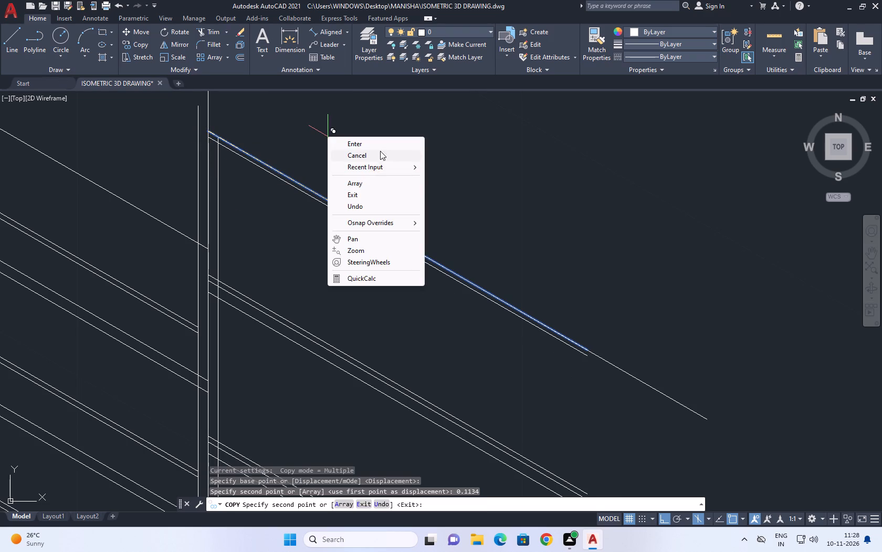
Fillet the upper roof line with the vertical line at the structure's far end to close the outer corner.
scroll(331, 168, down, 4)
middle_drag(255, 247, 319, 231)
scroll(327, 239, down, 1)
scroll(395, 258, up, 2)
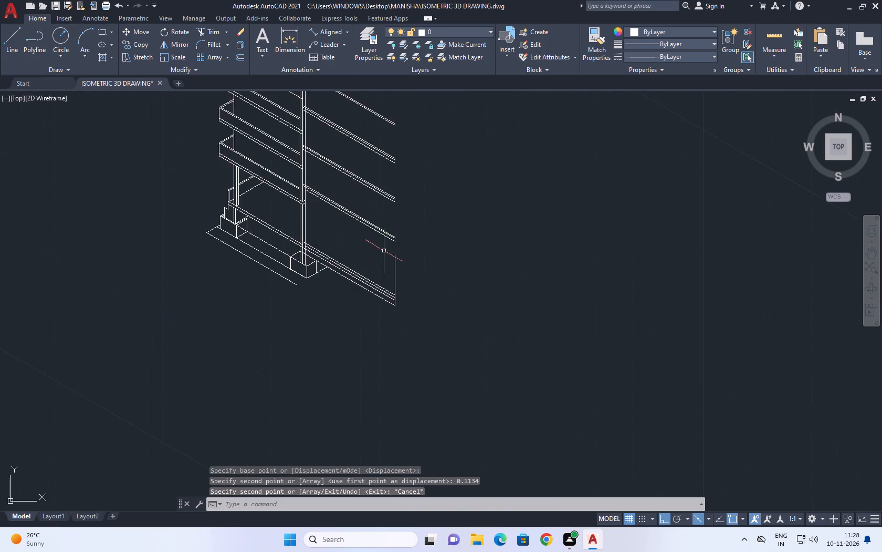
middle_drag(344, 241, 367, 271)
text(F)
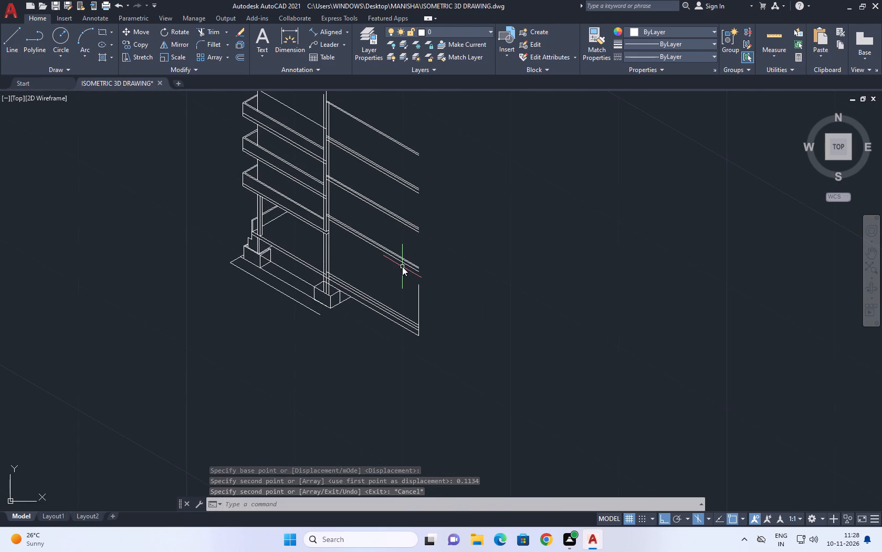
key(space)
scroll(411, 138, up, 2)
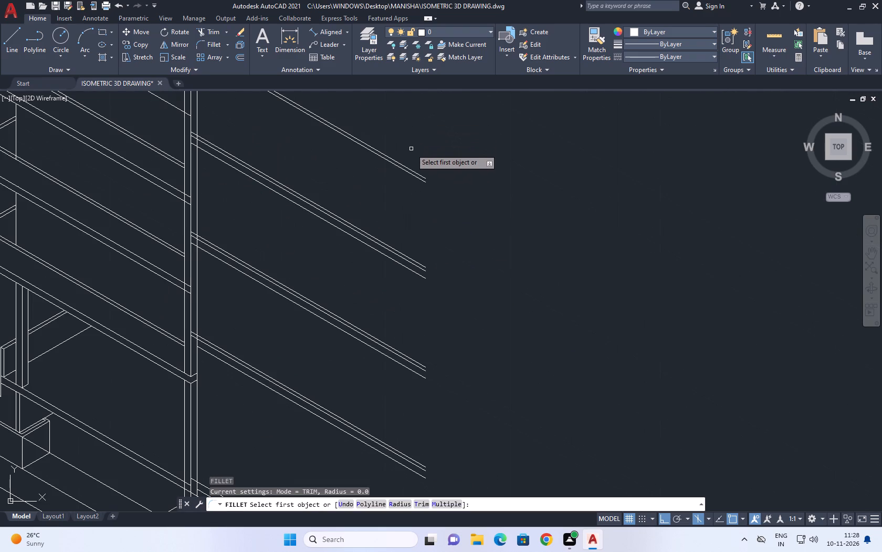
click(415, 171)
scroll(432, 149, down, 2)
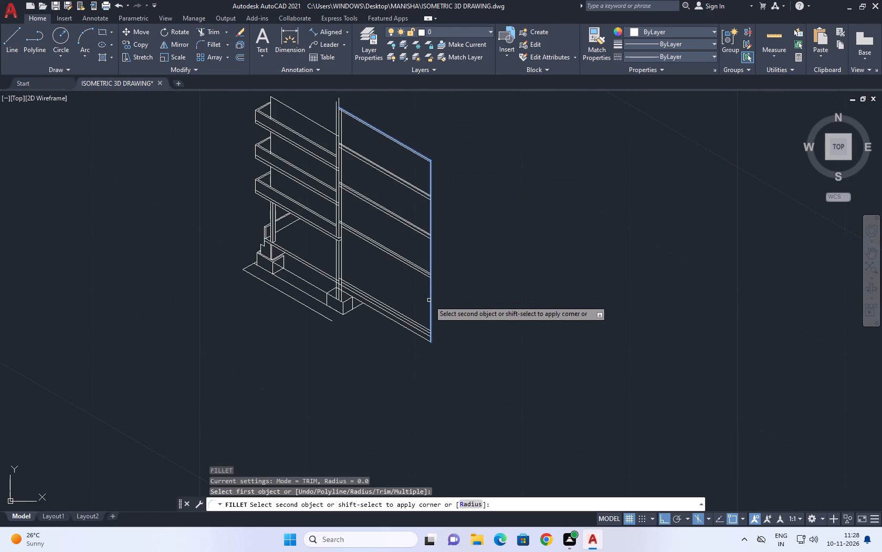
click(429, 301)
right_click(467, 202)
click(479, 139)
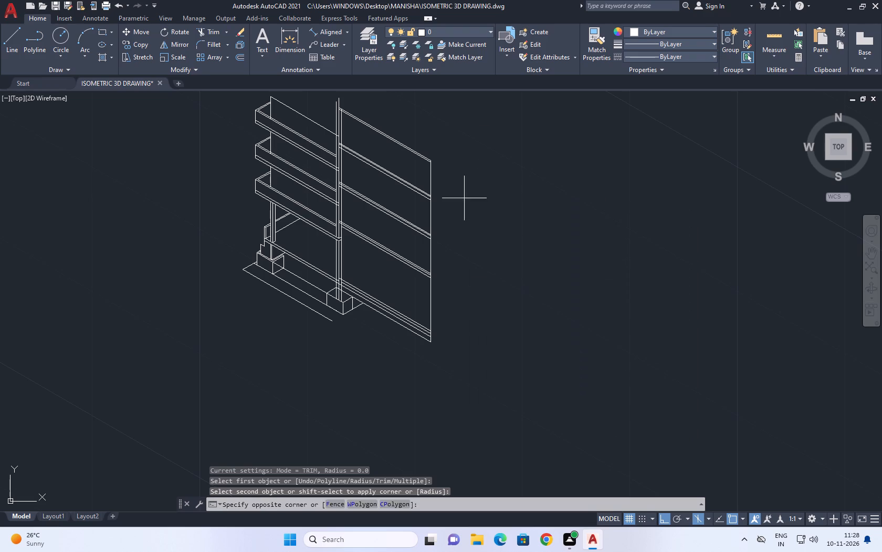
click(453, 165)
Draw a vertical construction line through the middle of the slab lines between the outer column and the far edge.
middle_drag(462, 248, 488, 262)
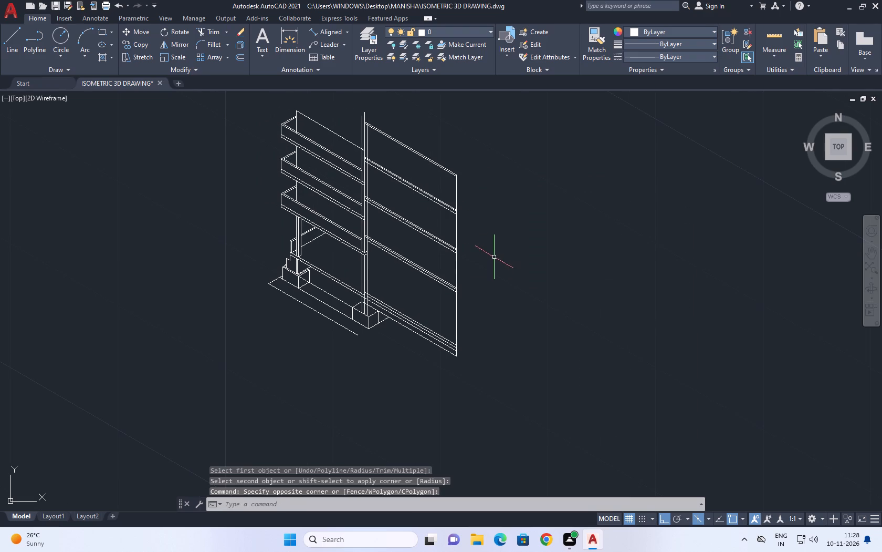
middle_drag(352, 314, 394, 313)
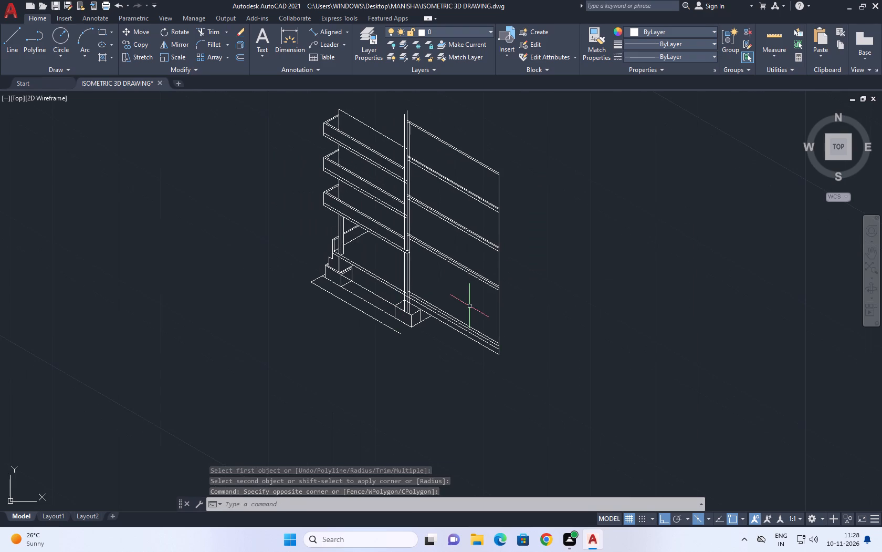
middle_drag(473, 305, 493, 359)
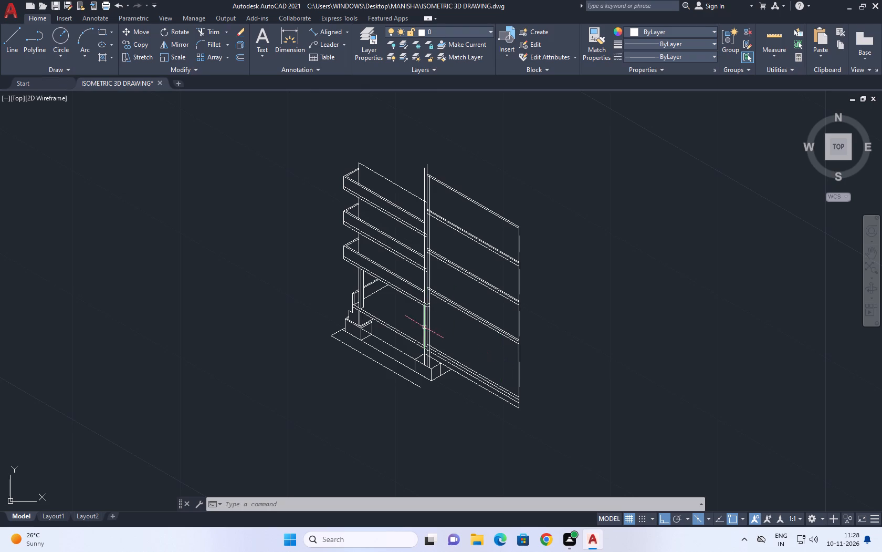
scroll(436, 330, up, 1)
middle_drag(501, 335, 482, 352)
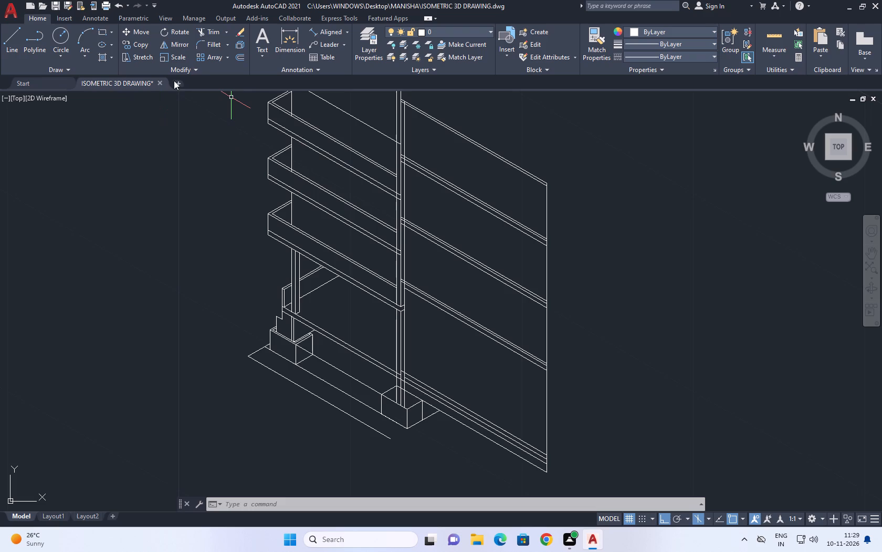
key(x)
key(l)
key(space)
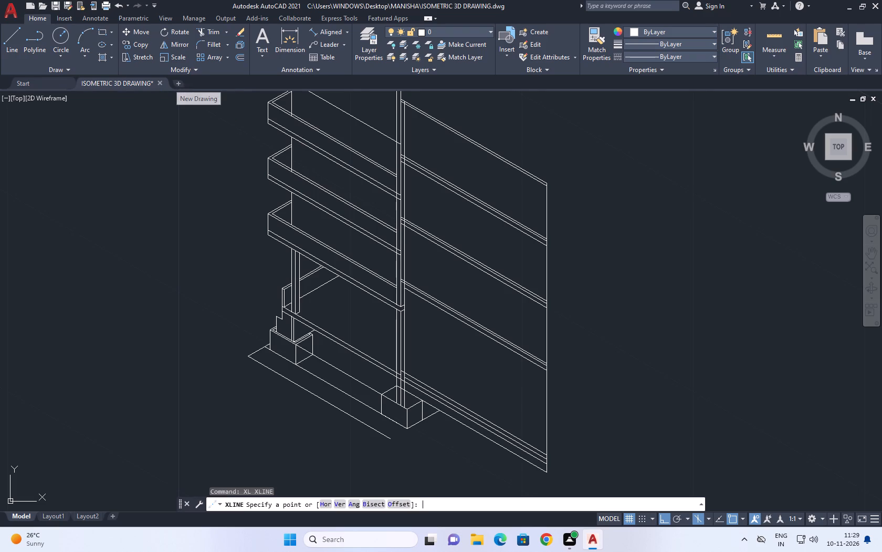
key(v)
key(space)
drag(474, 266, 480, 272)
right_click(585, 222)
Copy the vertical construction line 0.226 along the slab direction at 330° toward the far edge.
middle_drag(615, 222, 560, 221)
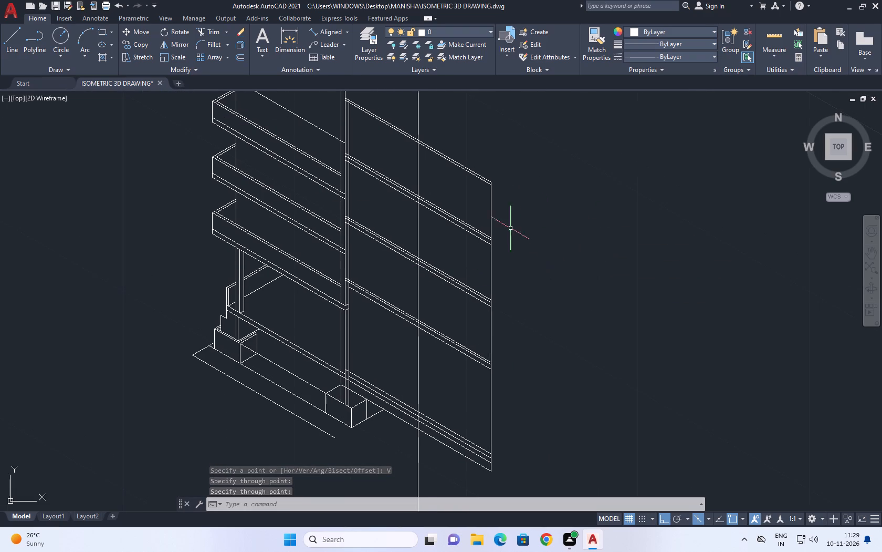
scroll(400, 284, up, 1)
drag(467, 305, 394, 290)
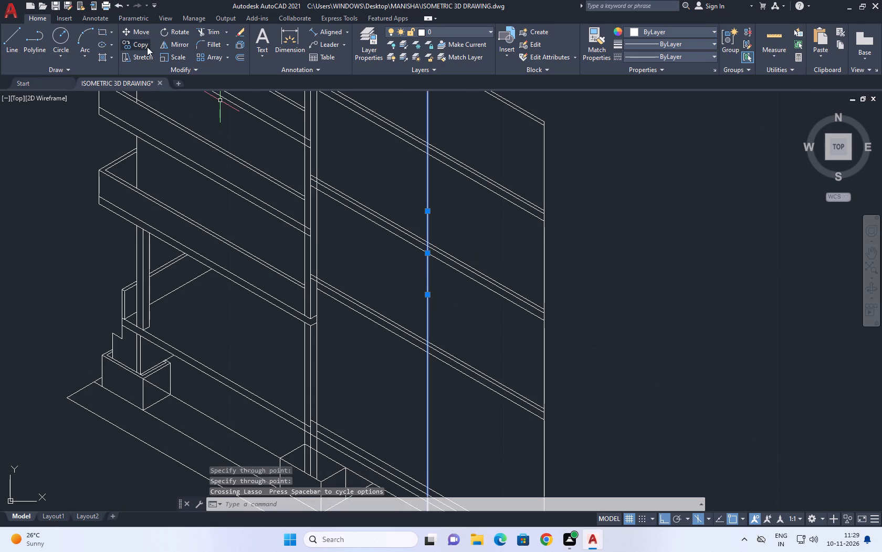
click(148, 43)
click(429, 323)
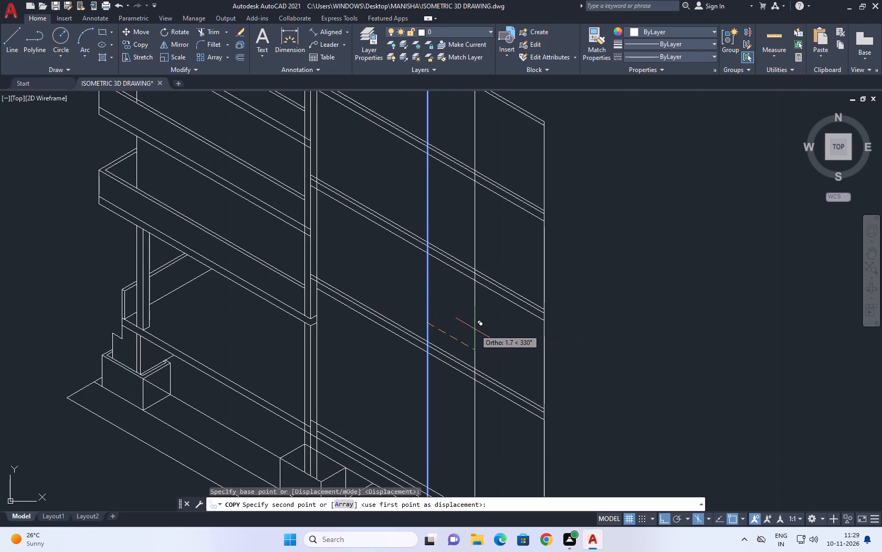
text(0.226)
key(Return)
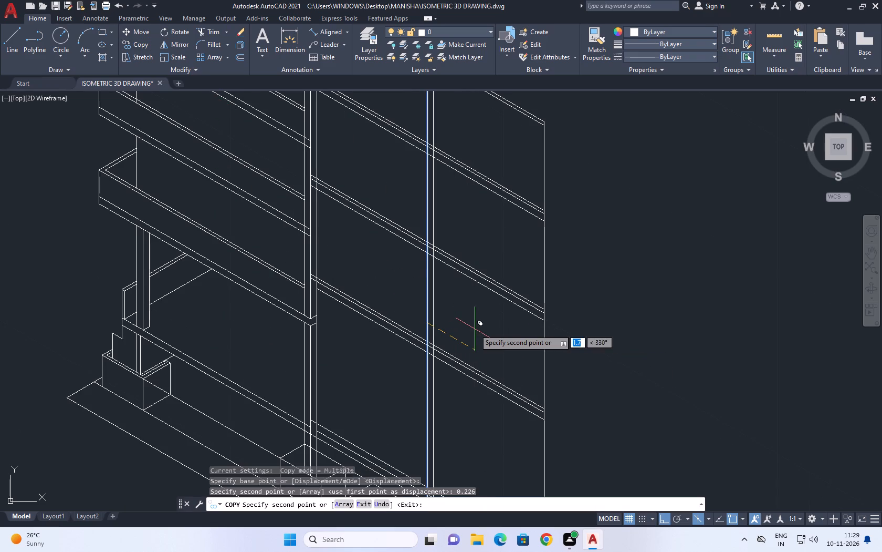
Draw a 2.8 line at 30° from the far-edge end of the topmost floor slab's upper line, below the roof.
right_click(482, 322)
click(506, 336)
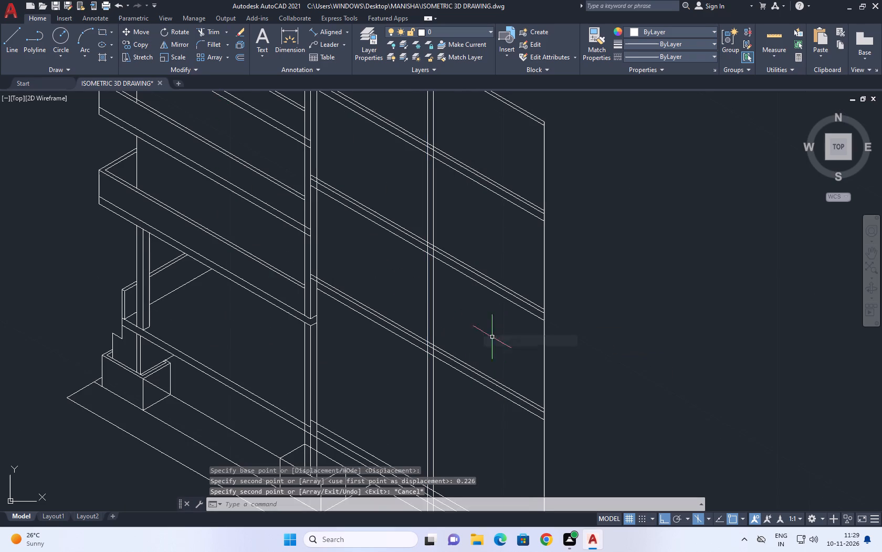
scroll(479, 311, down, 1)
middle_drag(571, 311, 558, 288)
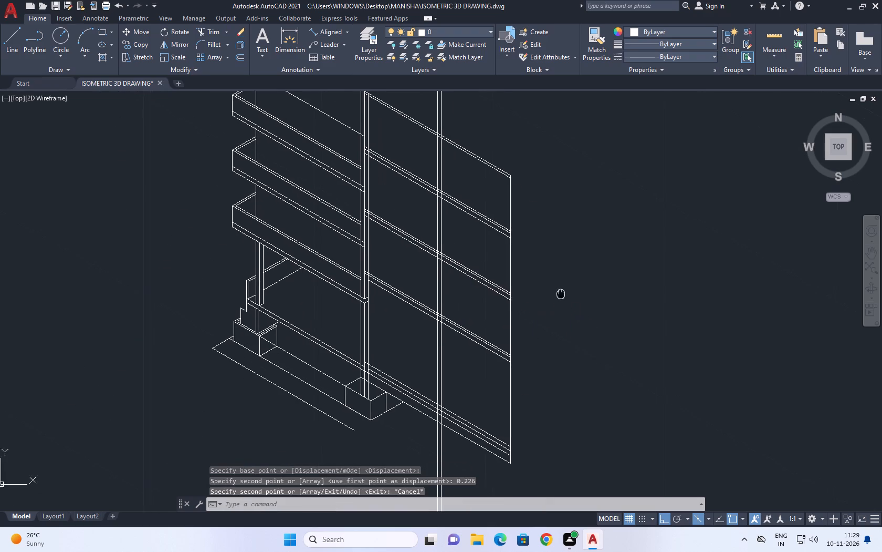
middle_drag(558, 288, 544, 272)
middle_drag(534, 209, 437, 302)
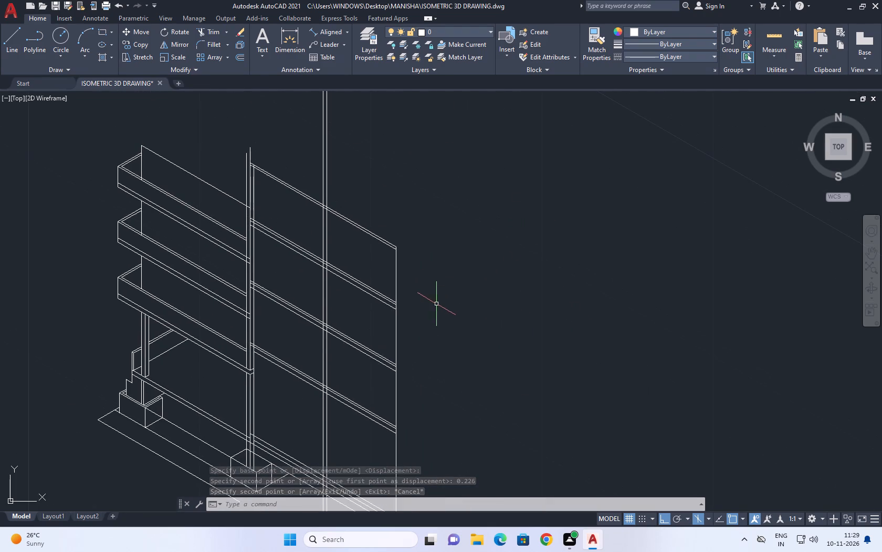
middle_drag(452, 298, 411, 323)
text(L)
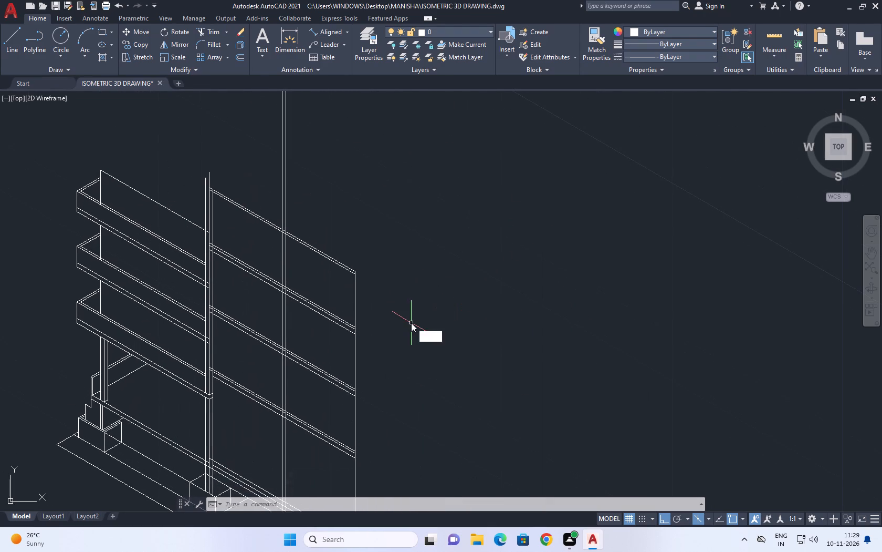
key(space)
scroll(406, 348, up, 1)
middle_drag(406, 348, 350, 381)
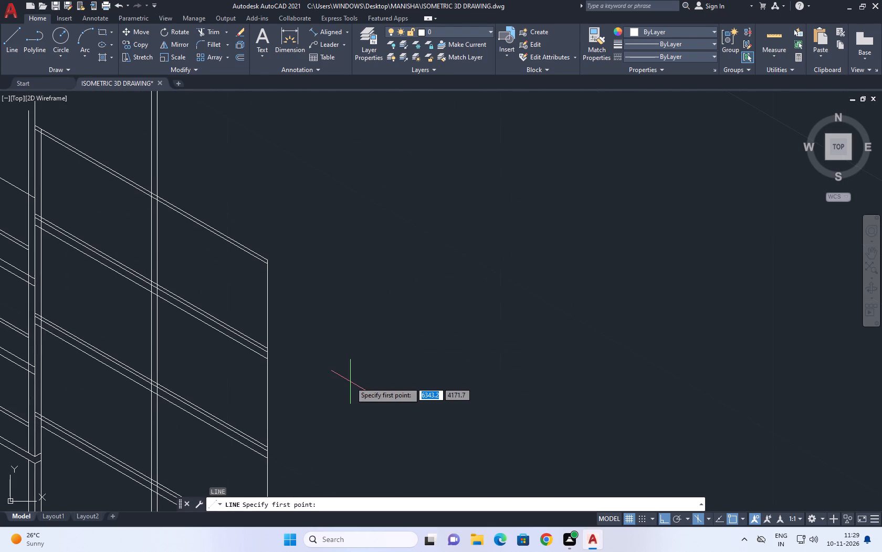
scroll(268, 347, up, 2)
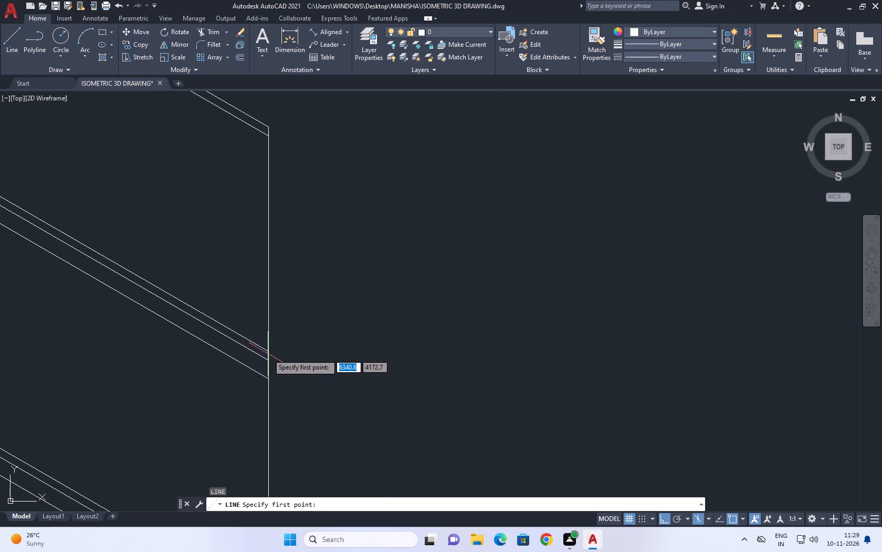
click(270, 352)
key(F5)
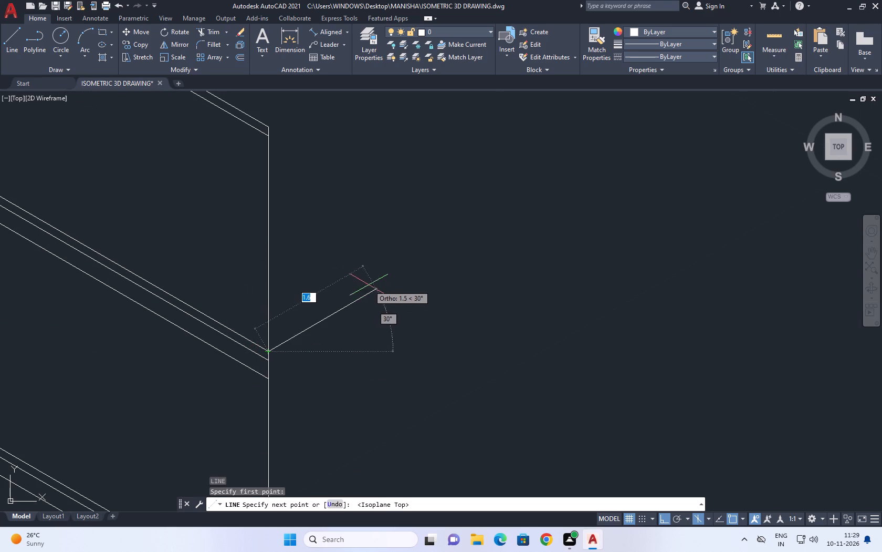
scroll(371, 282, down, 2)
middle_drag(407, 225, 365, 270)
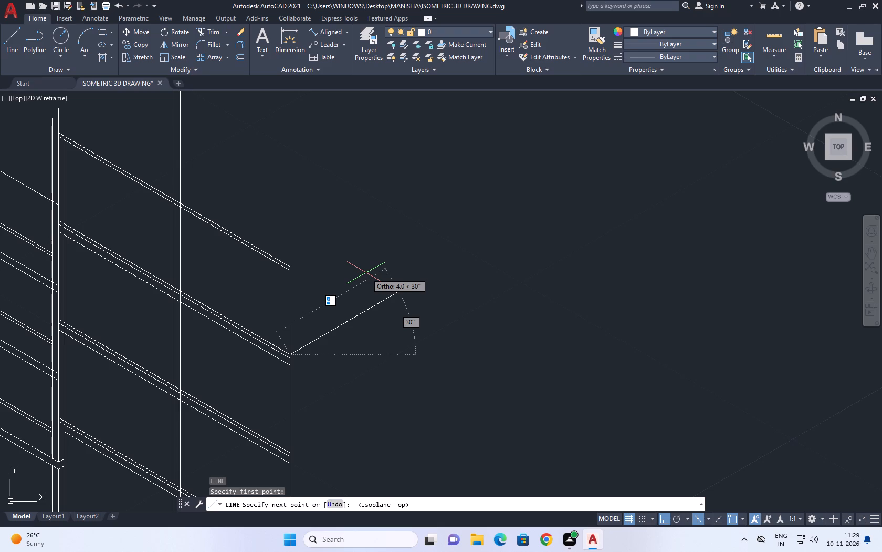
text(2.)
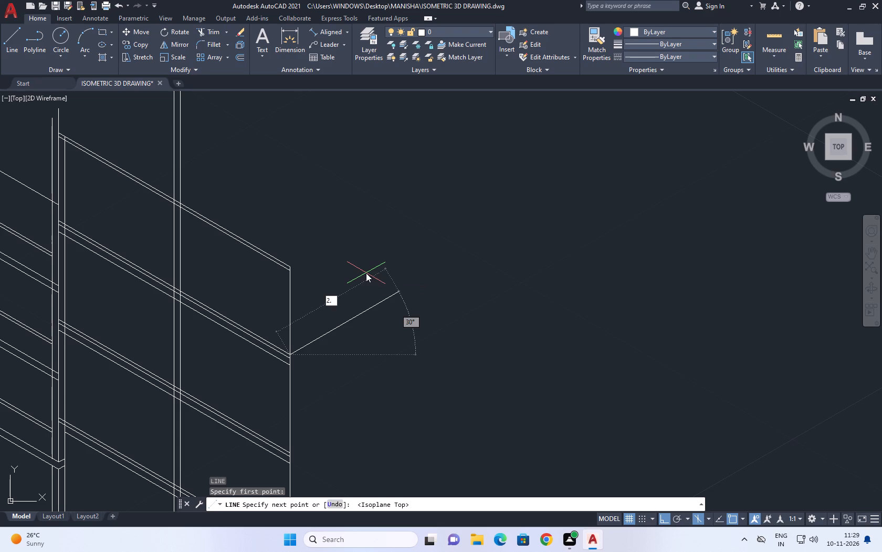
key(8)
key(Return)
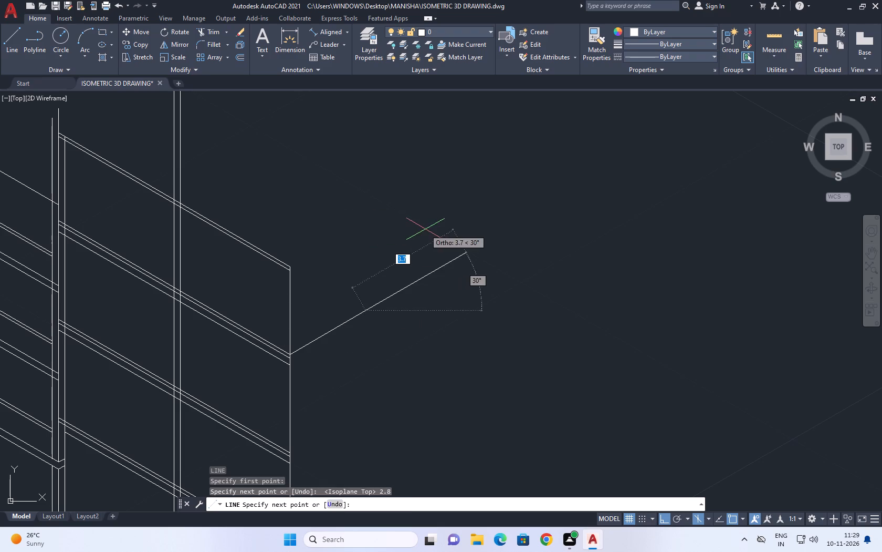
right_click(425, 229)
click(458, 246)
Copy the 2.8 side line straight down to the end of the same slab's second line to form its thickness.
middle_drag(461, 239, 474, 170)
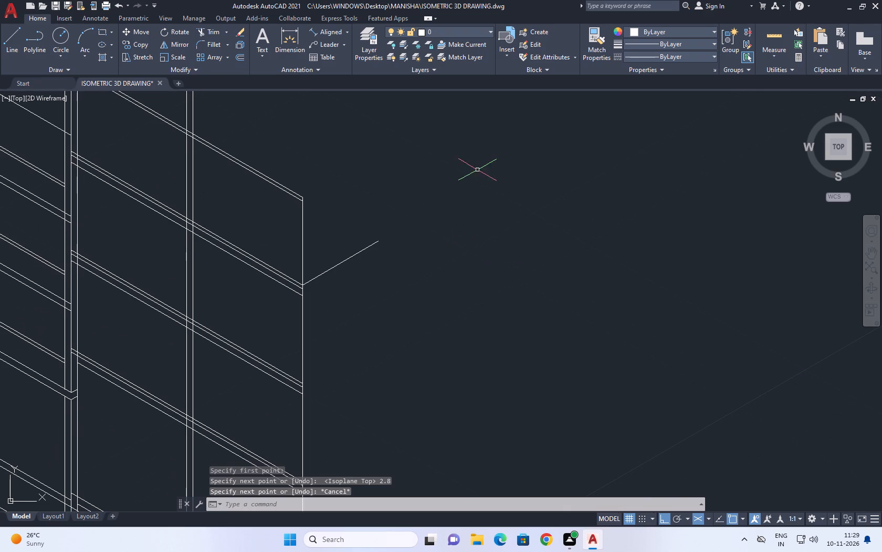
drag(384, 267, 372, 261)
click(353, 231)
click(136, 45)
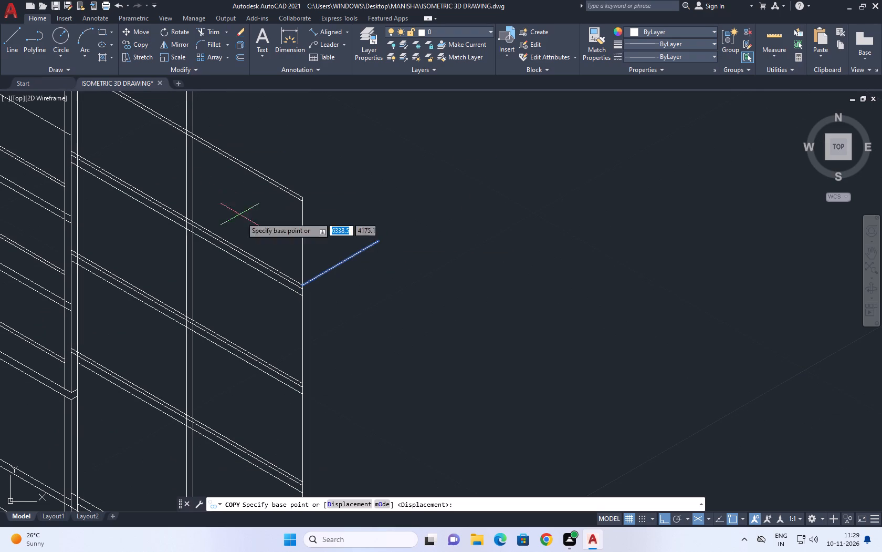
scroll(293, 285, up, 2)
click(311, 282)
click(312, 291)
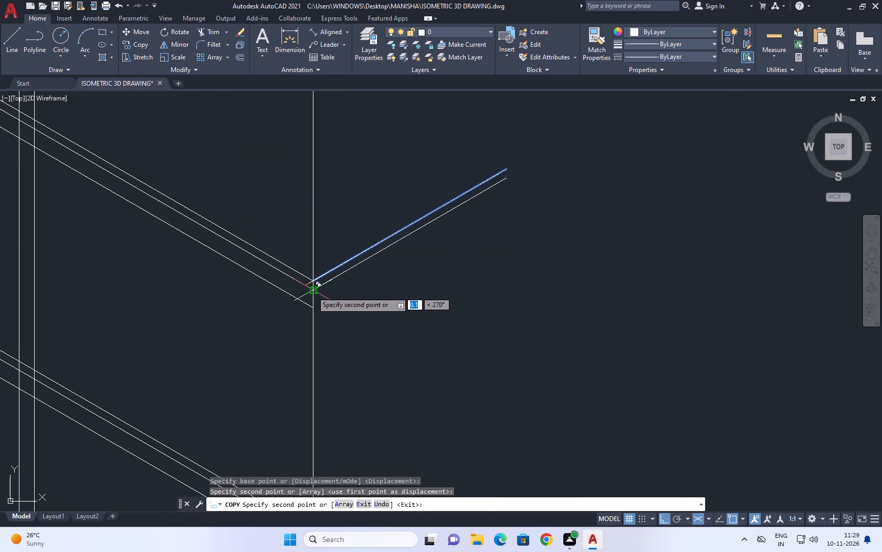
right_drag(358, 179, 358, 186)
drag(388, 196, 391, 203)
Copy the pair of side slab lines down to the far-edge ends of the two floor slabs below.
scroll(374, 255, down, 2)
middle_drag(392, 279, 376, 172)
scroll(390, 261, up, 1)
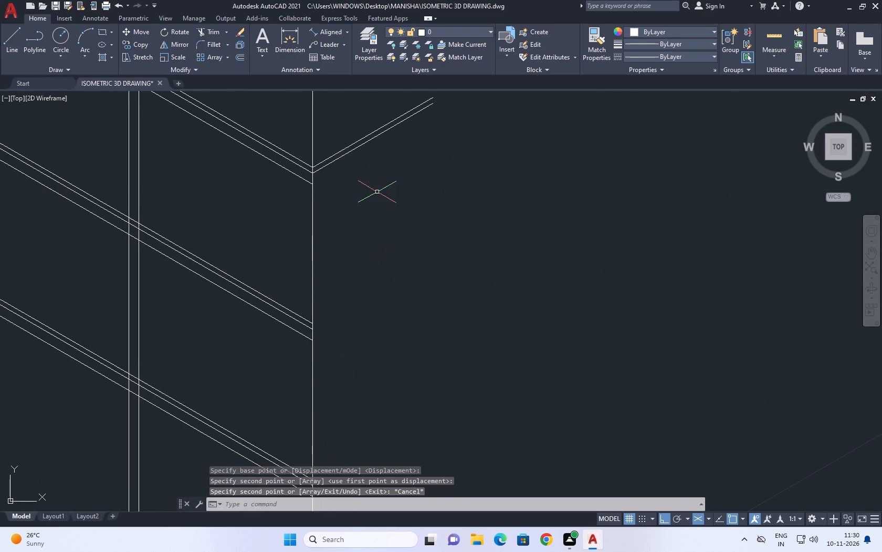
drag(344, 169, 344, 152)
click(342, 132)
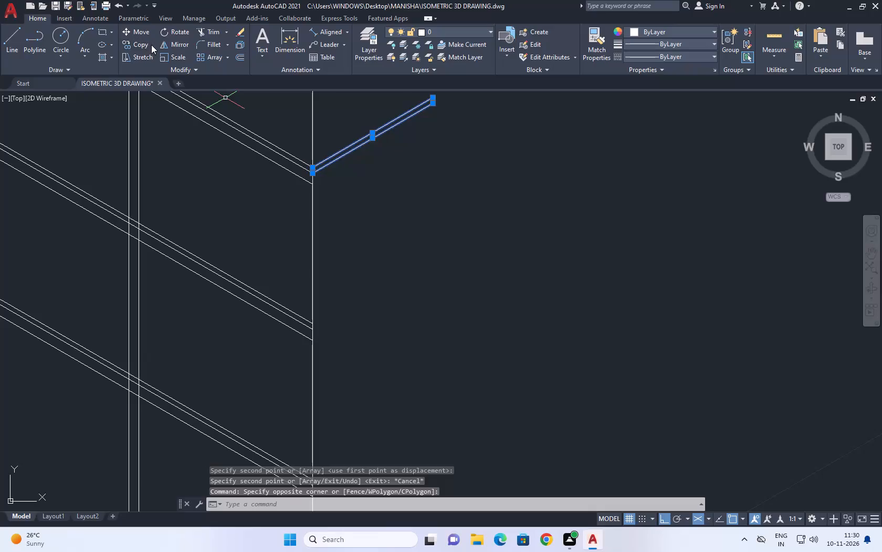
click(146, 45)
scroll(317, 164, up, 1)
click(311, 180)
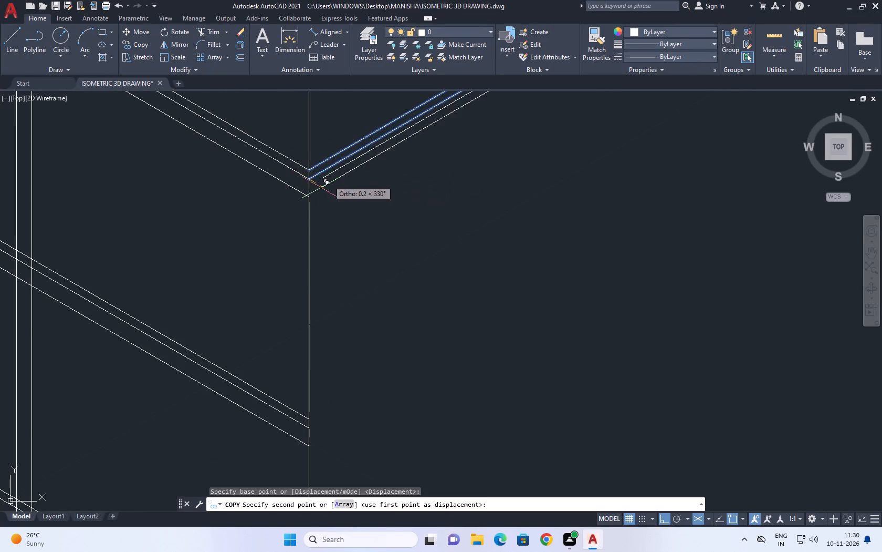
scroll(339, 173, down, 3)
scroll(330, 273, up, 3)
click(311, 254)
scroll(341, 199, down, 4)
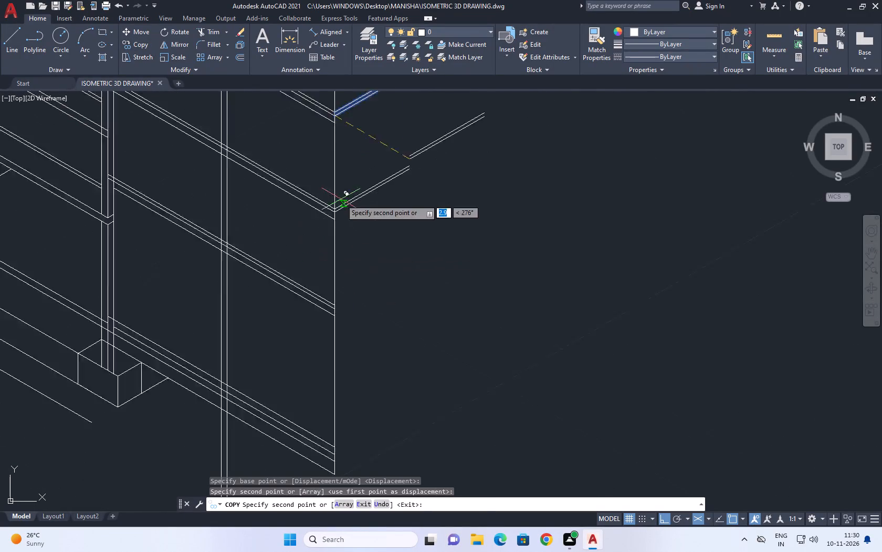
scroll(340, 269, up, 4)
click(311, 262)
scroll(377, 200, up, 1)
scroll(377, 200, down, 5)
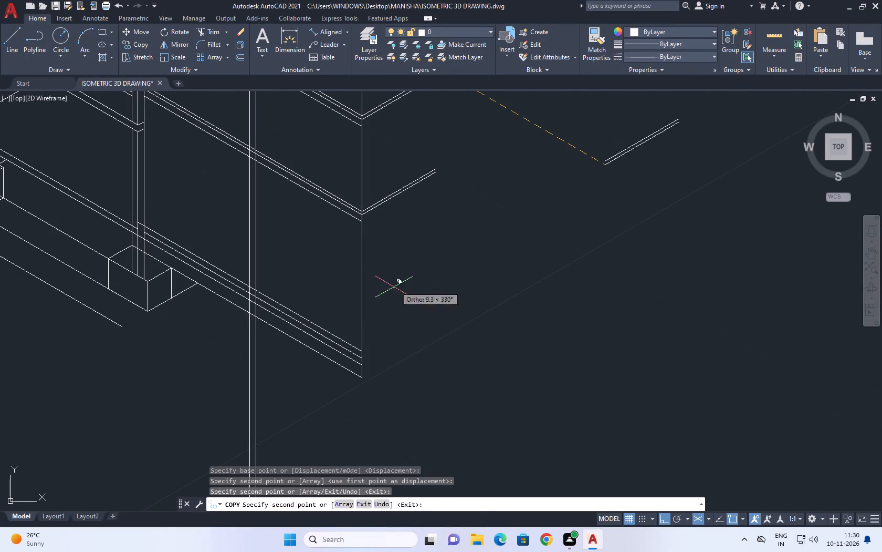
right_drag(453, 207, 450, 231)
click(484, 244)
Copy the lowest pair of side slab lines down to the second base line's end at the far edge.
middle_drag(437, 224, 435, 225)
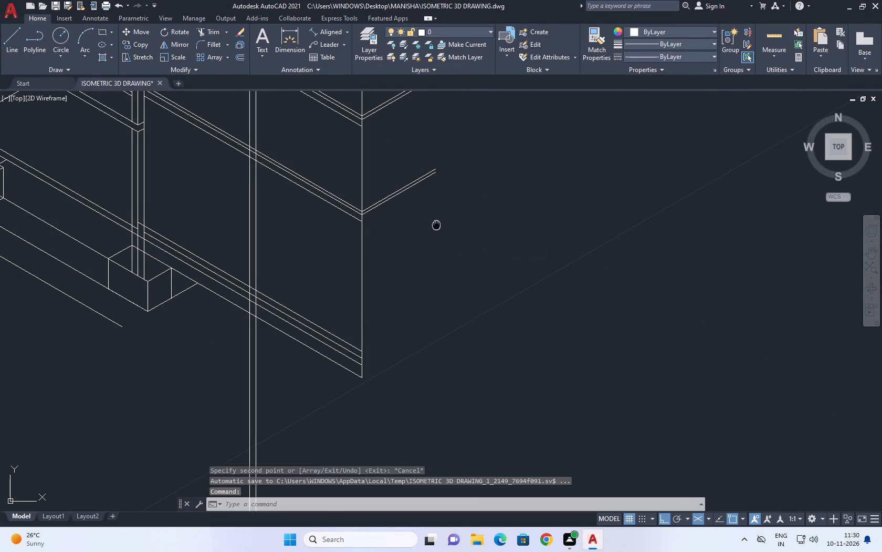
middle_drag(435, 225, 408, 247)
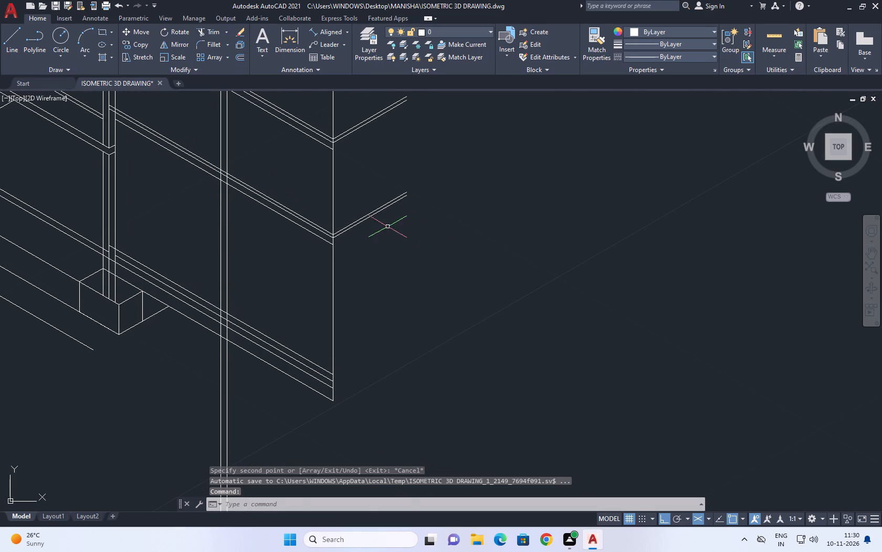
drag(387, 227, 379, 205)
click(372, 187)
click(138, 43)
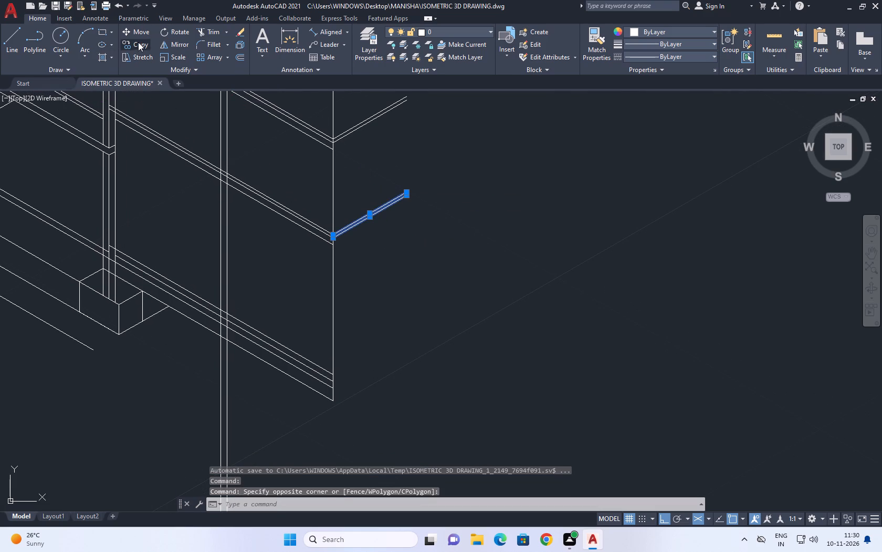
scroll(323, 238, up, 1)
click(339, 239)
scroll(363, 161, down, 2)
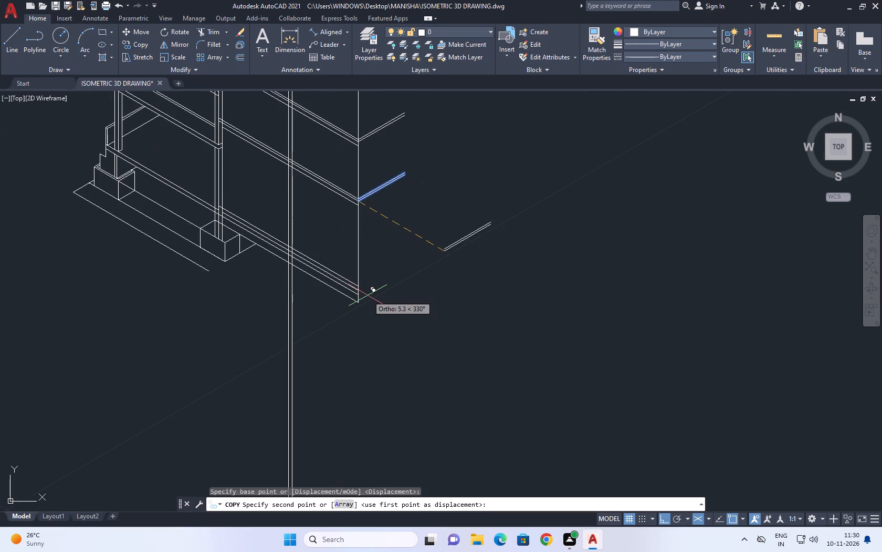
scroll(366, 296, up, 3)
click(327, 279)
right_click(376, 176)
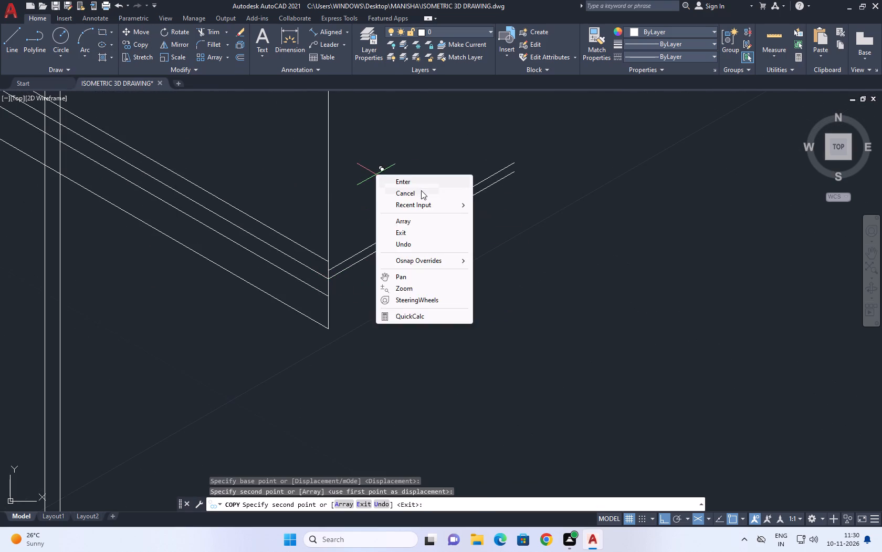
click(421, 190)
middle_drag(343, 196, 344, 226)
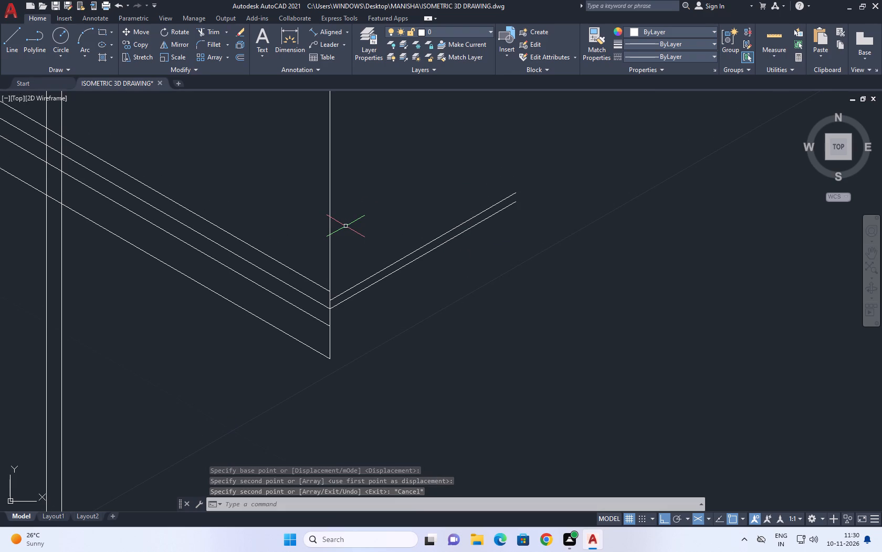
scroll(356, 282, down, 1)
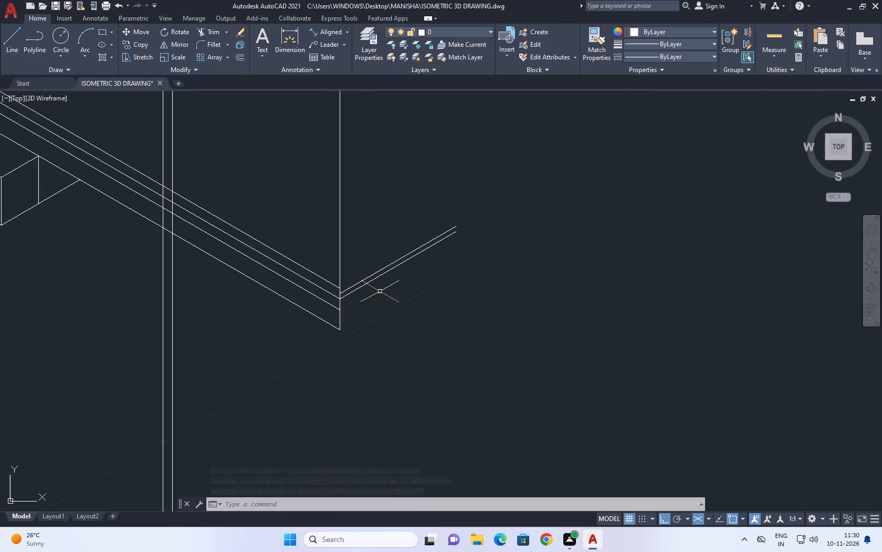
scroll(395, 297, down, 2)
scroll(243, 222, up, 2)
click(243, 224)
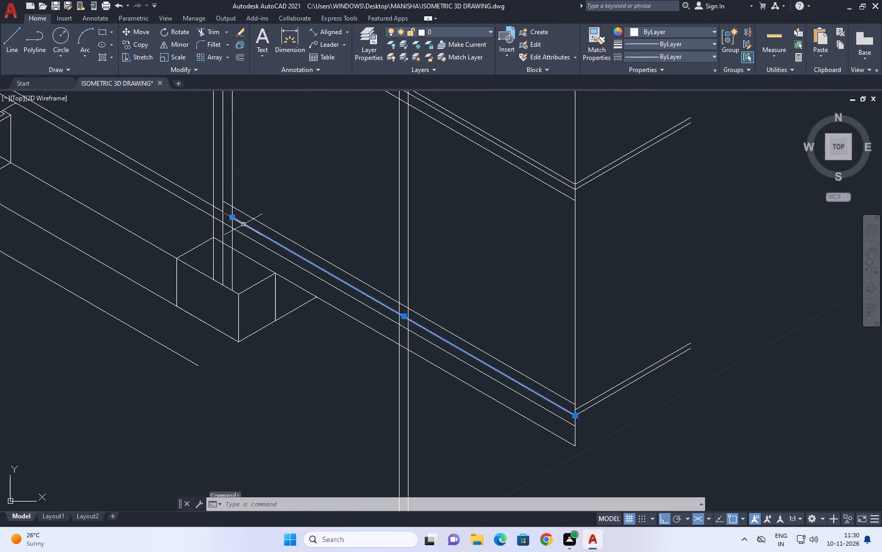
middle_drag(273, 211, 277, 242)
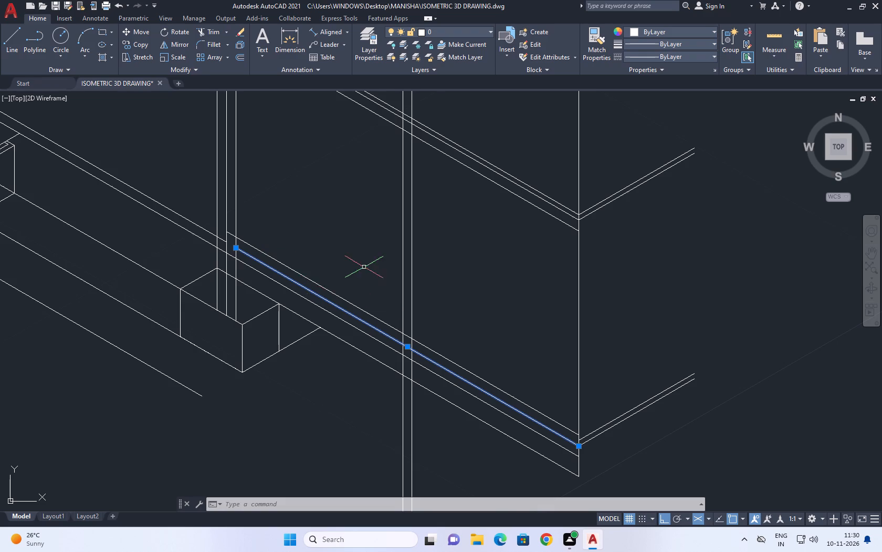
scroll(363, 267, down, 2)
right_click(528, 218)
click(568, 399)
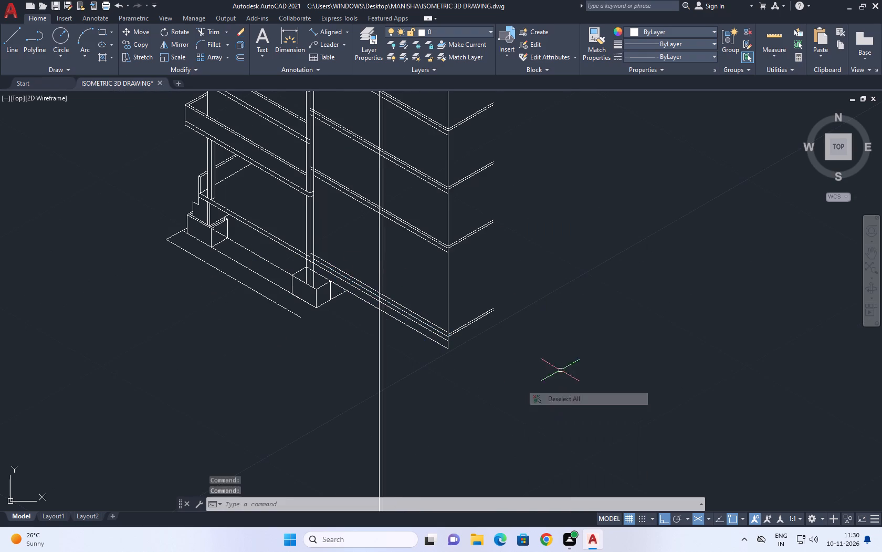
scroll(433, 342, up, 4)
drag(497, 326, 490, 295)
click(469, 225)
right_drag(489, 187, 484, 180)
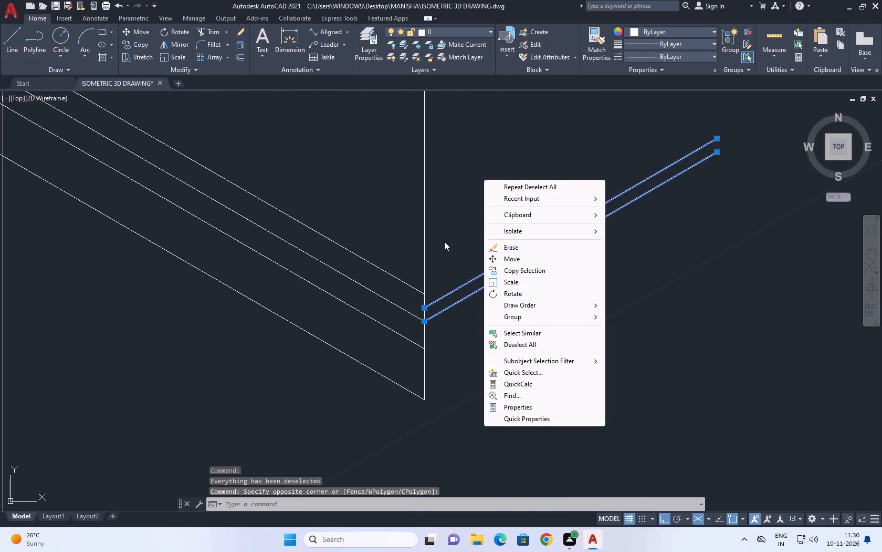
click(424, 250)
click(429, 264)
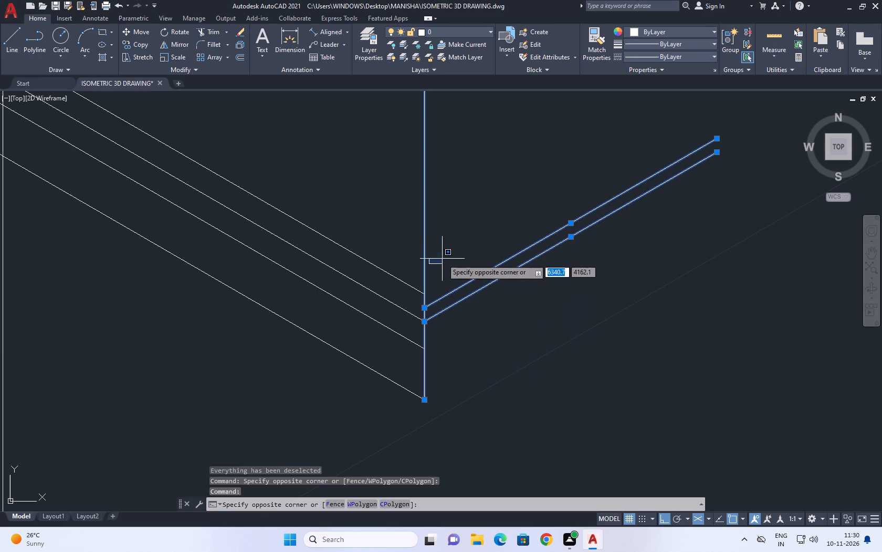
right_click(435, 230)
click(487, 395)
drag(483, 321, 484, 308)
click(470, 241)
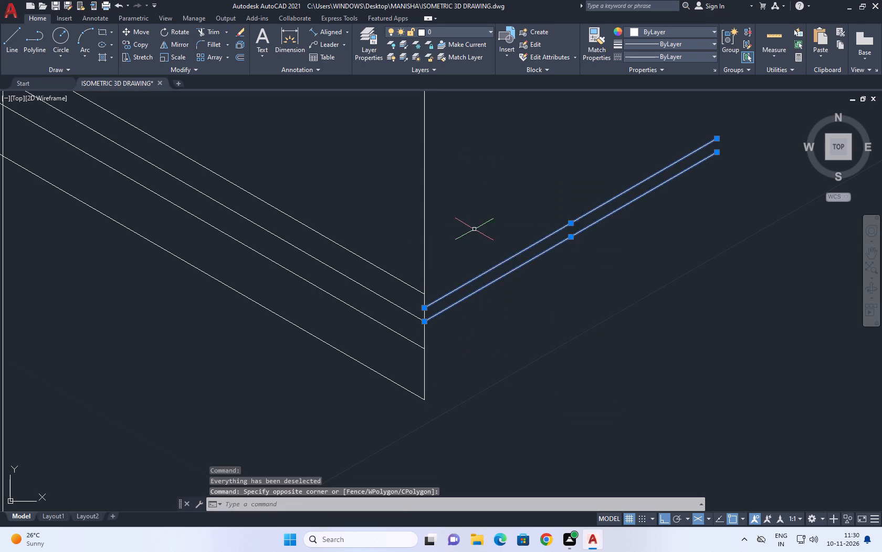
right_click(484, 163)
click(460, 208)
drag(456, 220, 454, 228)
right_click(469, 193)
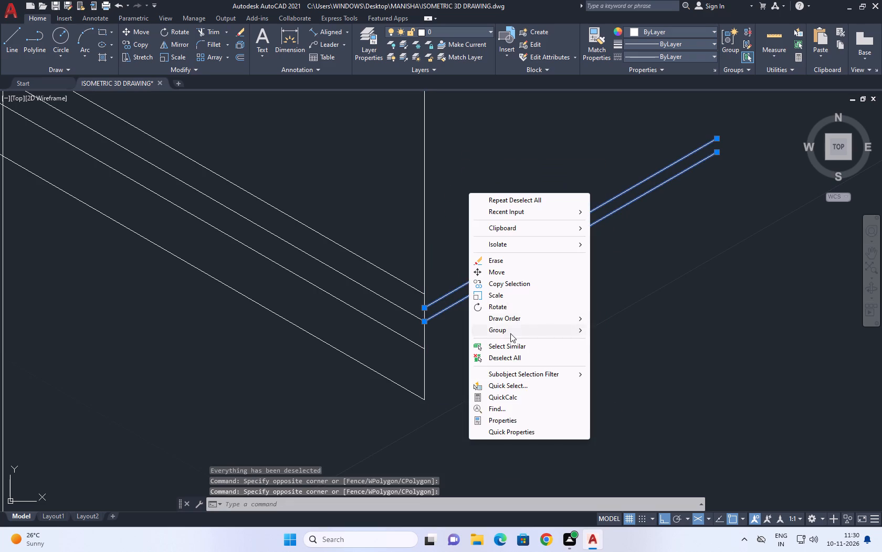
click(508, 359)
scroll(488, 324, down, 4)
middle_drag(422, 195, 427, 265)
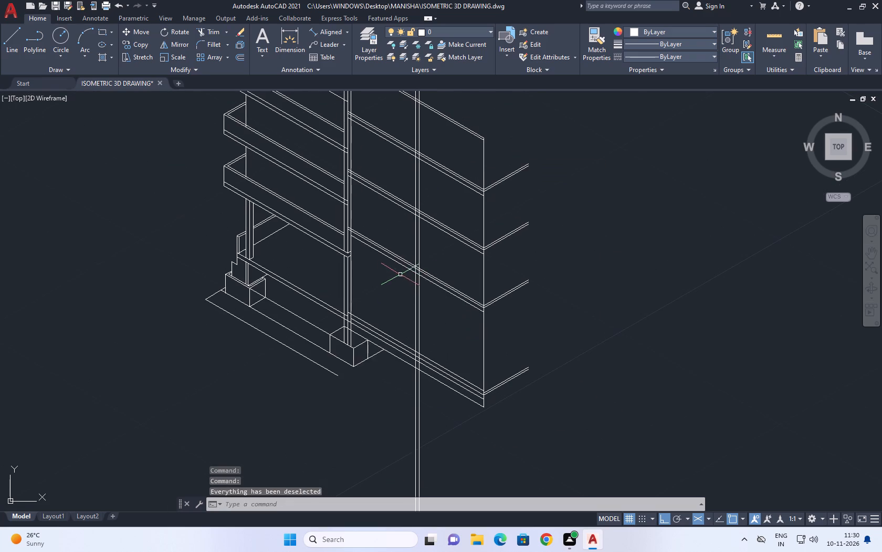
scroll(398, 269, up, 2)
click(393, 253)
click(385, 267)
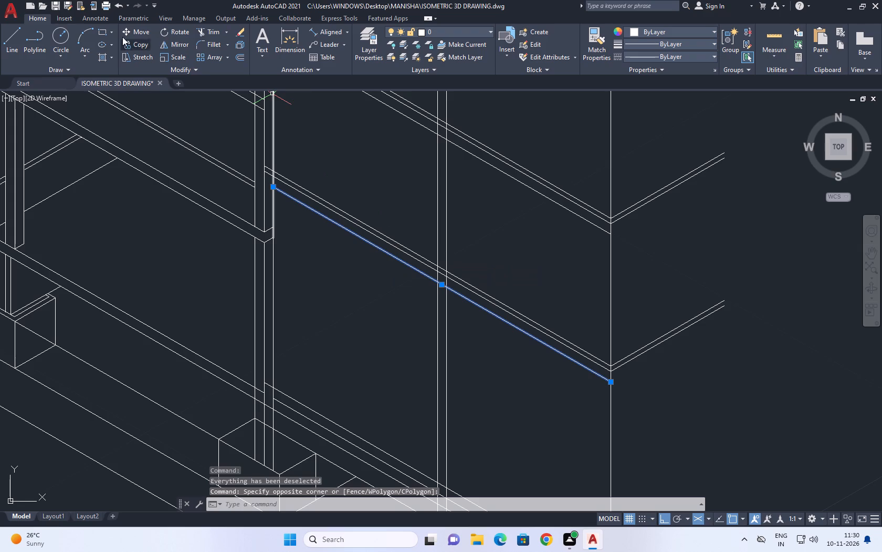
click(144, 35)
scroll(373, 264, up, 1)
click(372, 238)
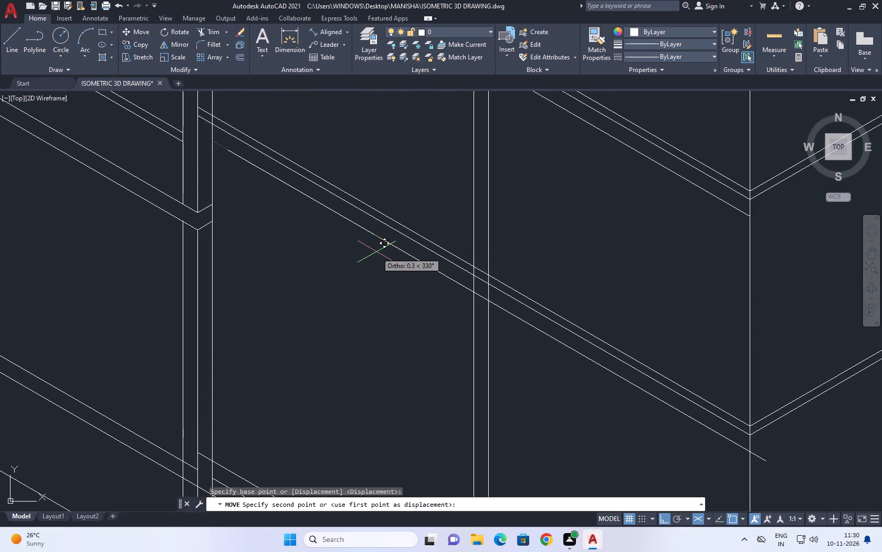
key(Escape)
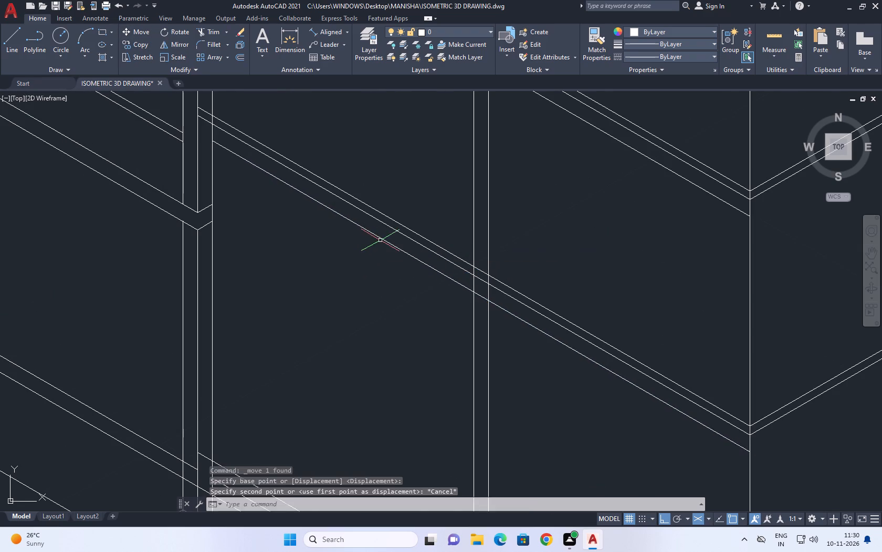
Move the top line of the lowest floor slab above the base by 0.1134 along the 30° direction.
scroll(380, 240, up, 1)
scroll(386, 255, down, 3)
middle_drag(430, 209, 430, 259)
scroll(416, 297, up, 2)
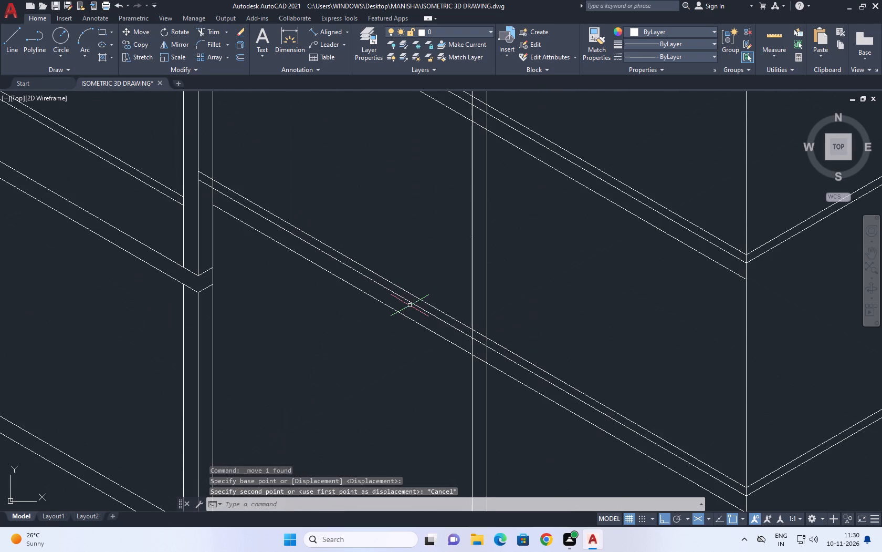
click(410, 311)
click(416, 275)
scroll(406, 300, up, 1)
click(412, 295)
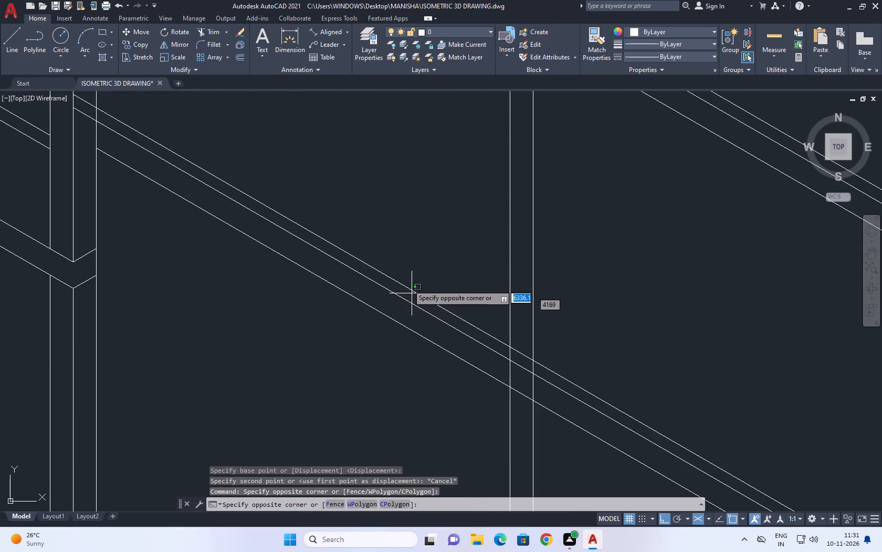
click(399, 262)
middle_drag(427, 264, 409, 281)
key(m)
key(space)
click(410, 303)
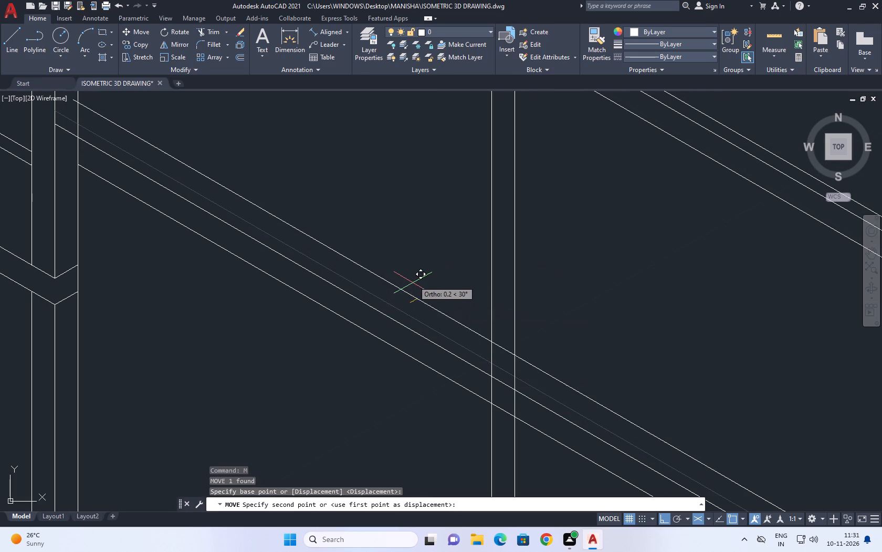
key(0)
key(period)
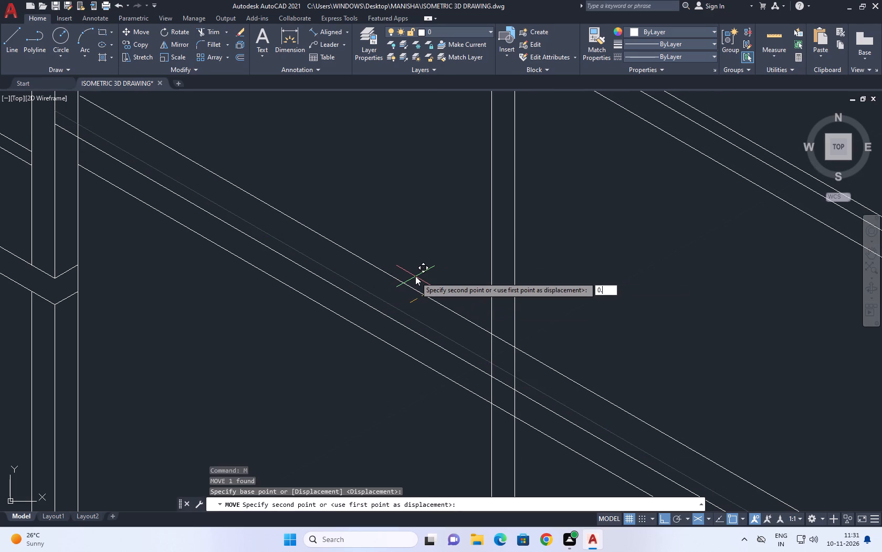
text(11334)
key(BackSpace)
key(BackSpace)
text(4)
key(space)
key(Escape)
Switch to the right isoplane and move the middle floor slab's top line straight up by 0.1134.
scroll(459, 299, down, 2)
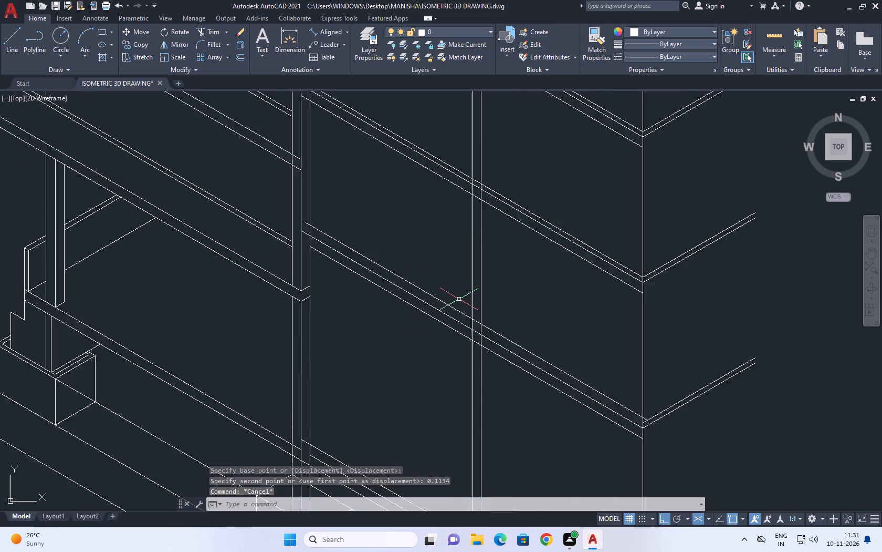
scroll(459, 299, down, 2)
scroll(437, 227, up, 3)
click(433, 261)
middle_drag(419, 219, 417, 224)
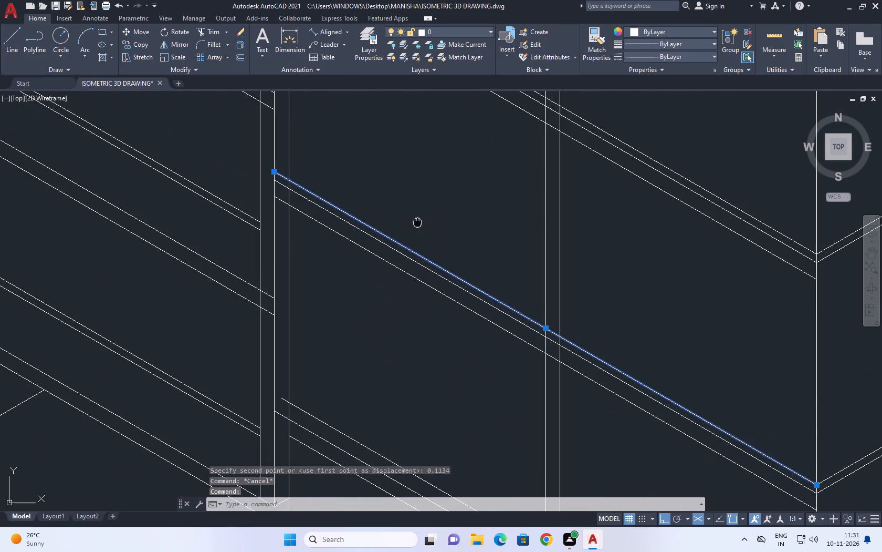
middle_drag(417, 224, 410, 247)
key(m)
key(space)
click(422, 275)
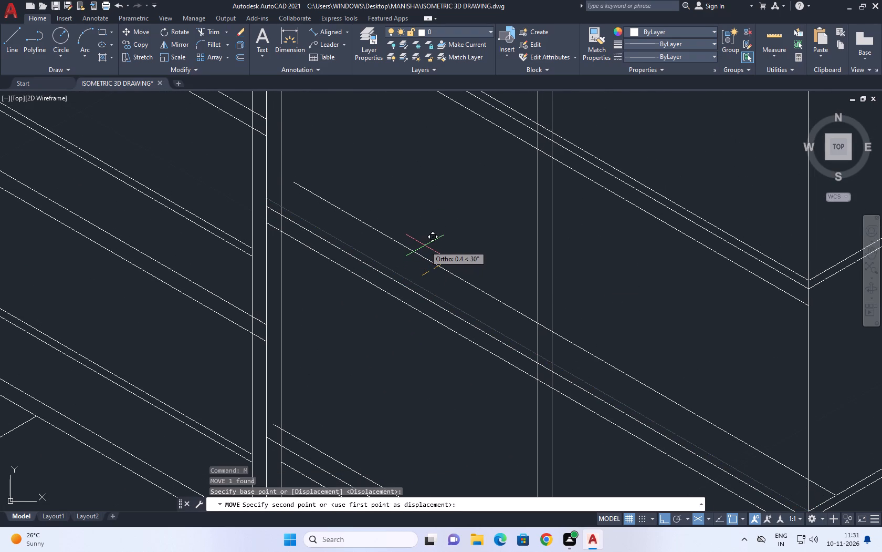
key(F5)
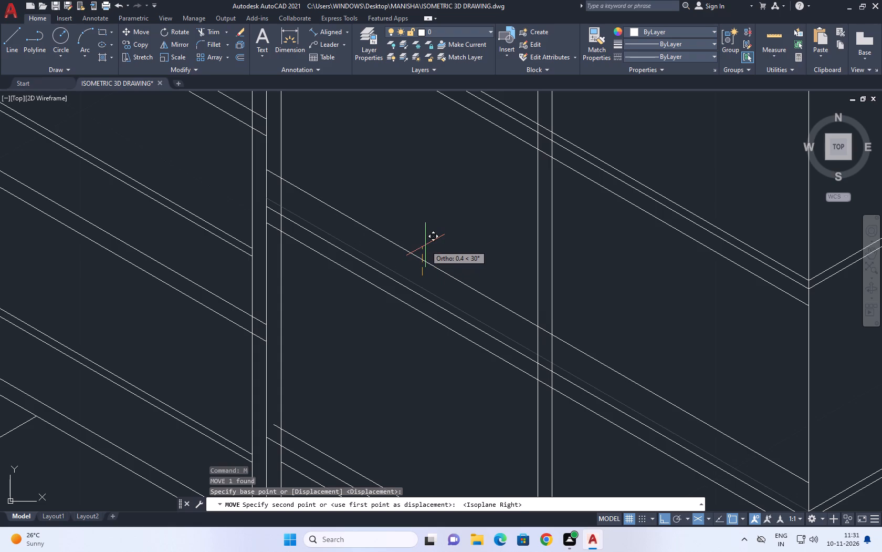
text(0.)
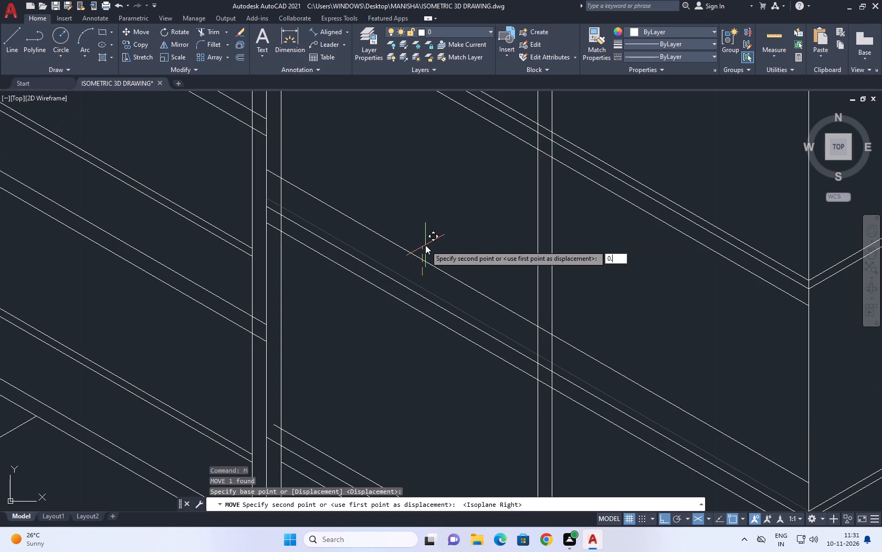
key(1)
text(134)
key(space)
key(Escape)
Move the top line of the topmost floor slab, below the roof, straight up by 0.1134.
middle_drag(504, 181, 341, 356)
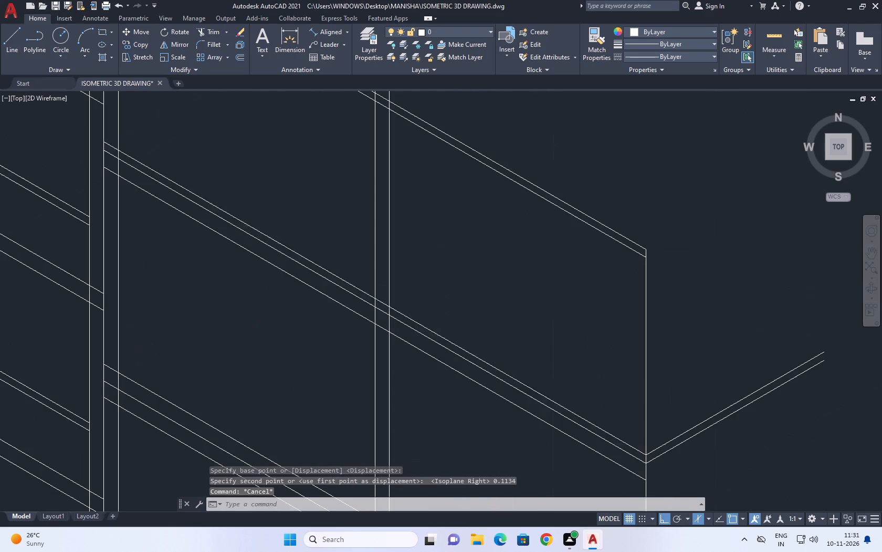
click(432, 329)
click(419, 302)
key(c)
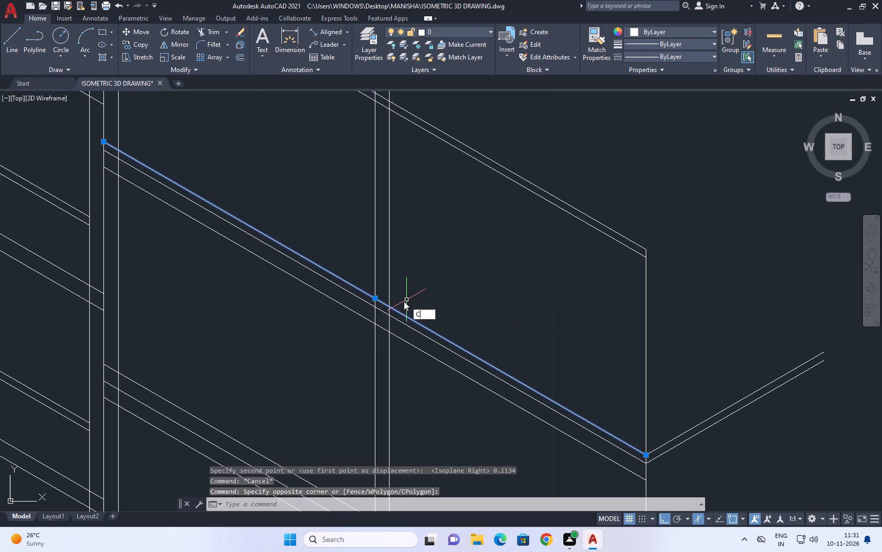
key(Escape)
click(419, 325)
text(M)
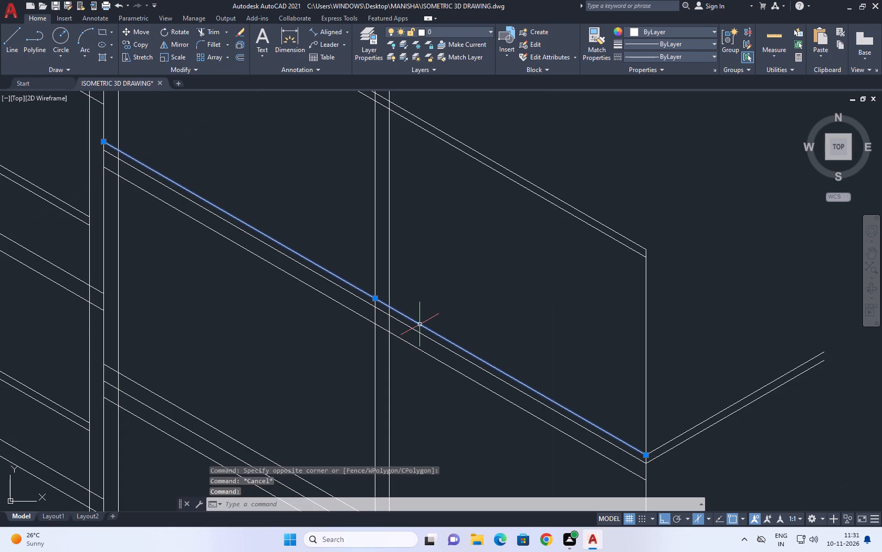
key(space)
click(419, 326)
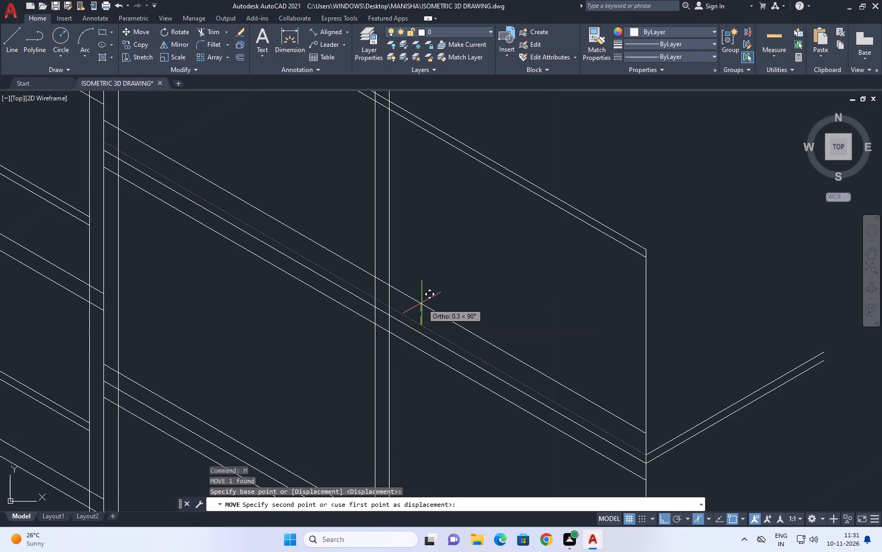
key(0)
key(period)
key(1)
key(1)
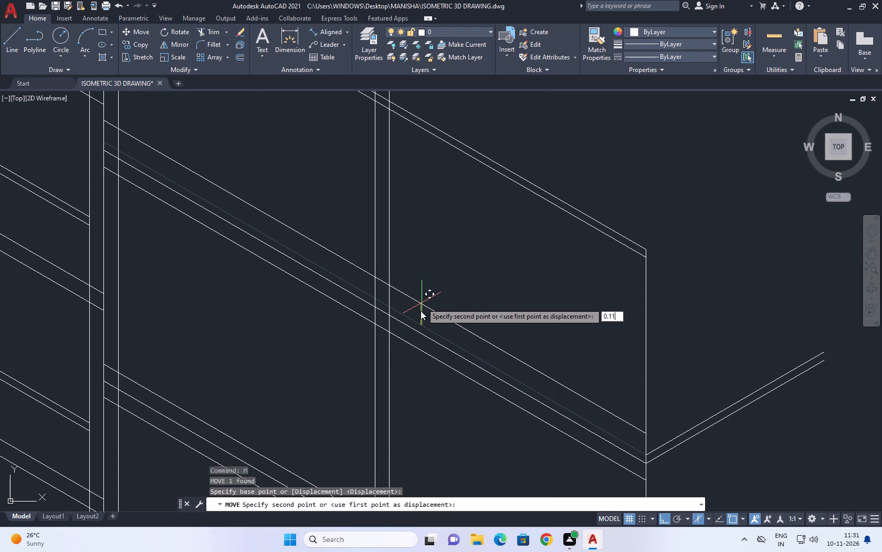
text(34)
key(space)
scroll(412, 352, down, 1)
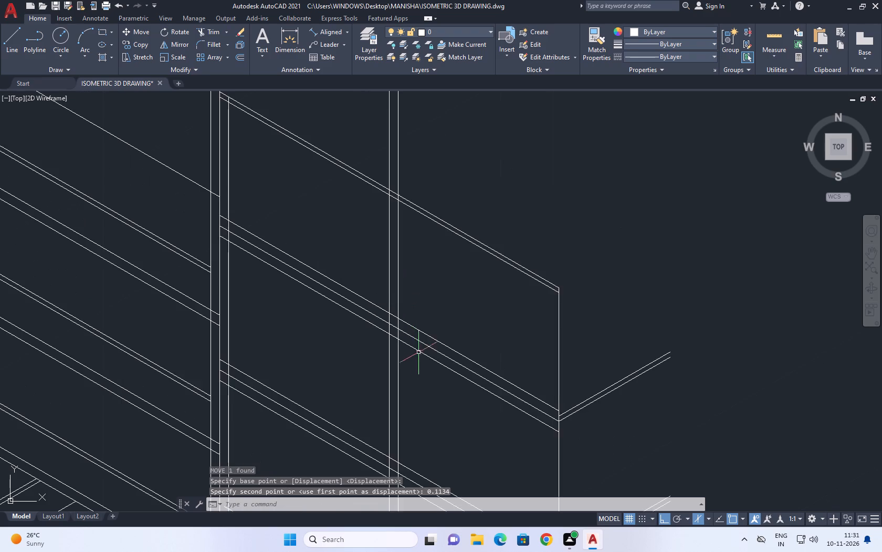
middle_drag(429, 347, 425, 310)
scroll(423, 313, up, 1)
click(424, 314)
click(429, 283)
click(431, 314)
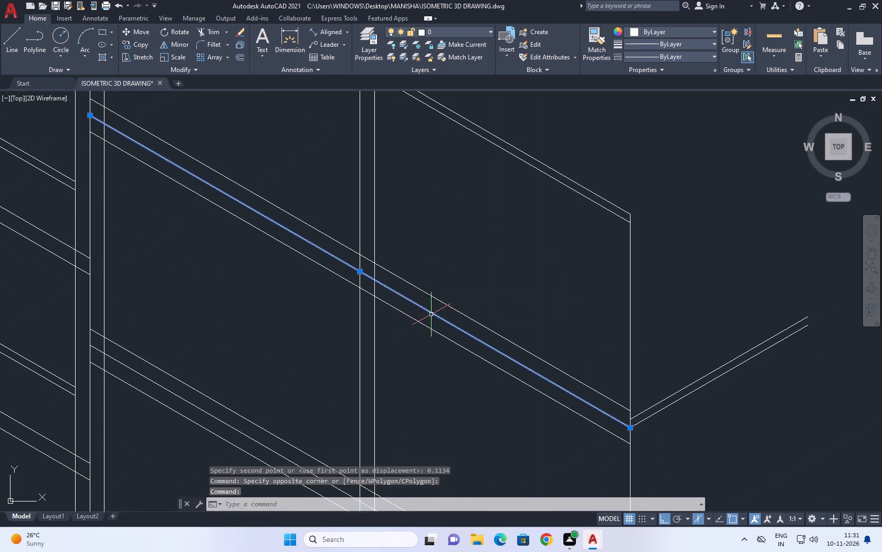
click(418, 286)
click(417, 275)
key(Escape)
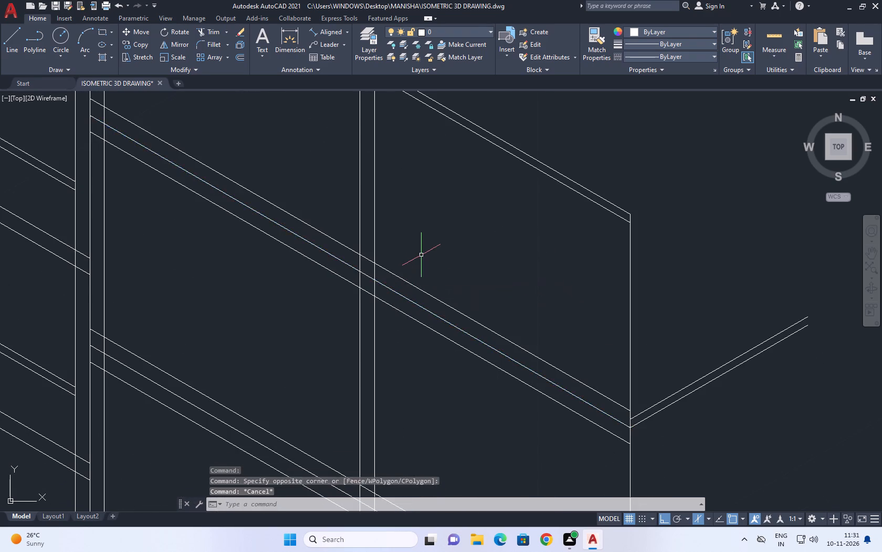
Move the upper two lines of the lowest floor slab above the base straight up by 0.2.
scroll(421, 269, down, 3)
middle_drag(414, 359, 402, 338)
scroll(432, 382, up, 3)
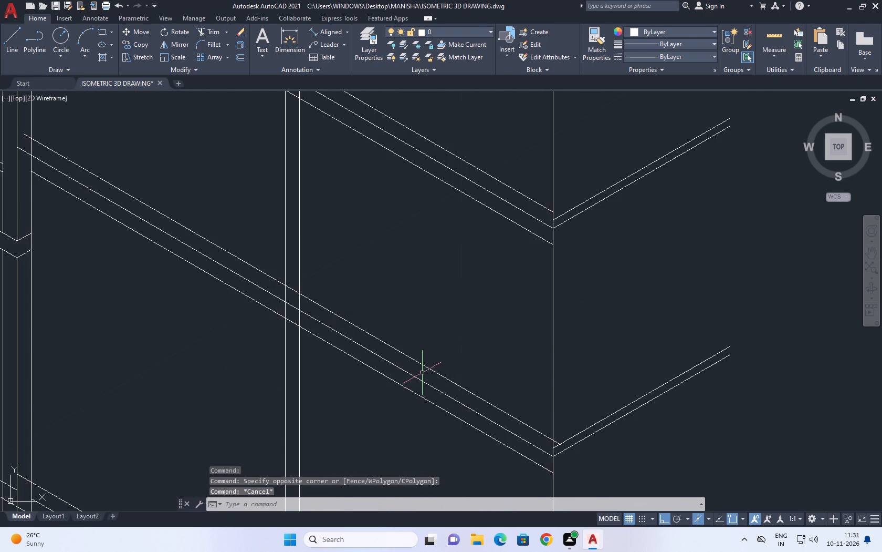
scroll(419, 376, up, 2)
drag(420, 394, 413, 374)
click(398, 307)
middle_drag(432, 287, 392, 268)
key(m)
key(space)
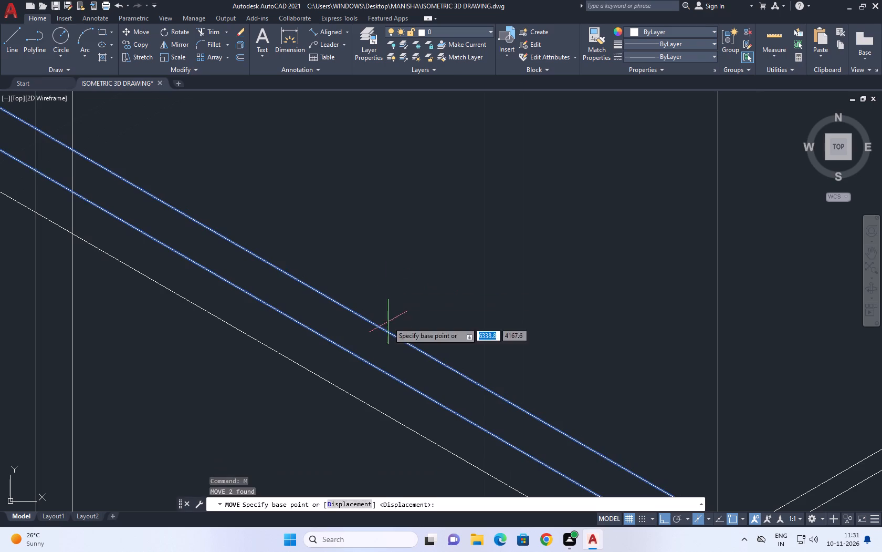
drag(388, 323, 388, 316)
text(0.)
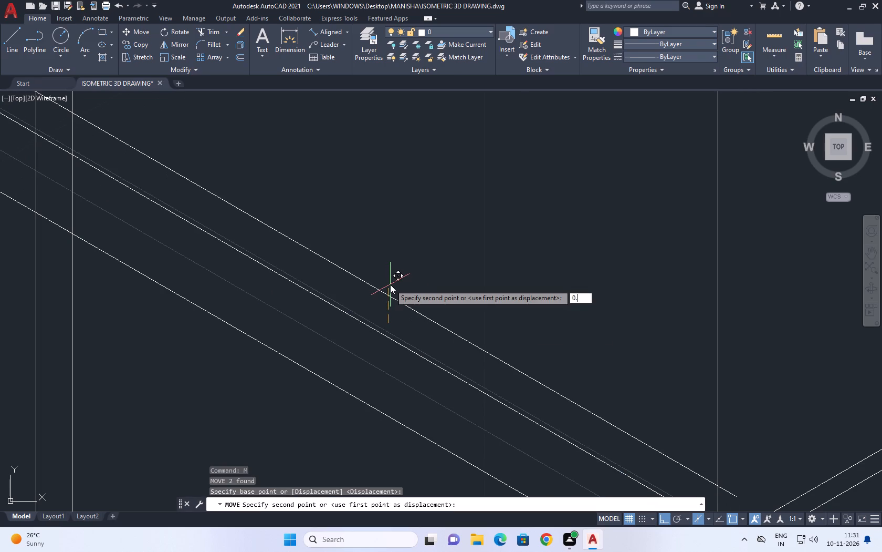
key(2)
key(space)
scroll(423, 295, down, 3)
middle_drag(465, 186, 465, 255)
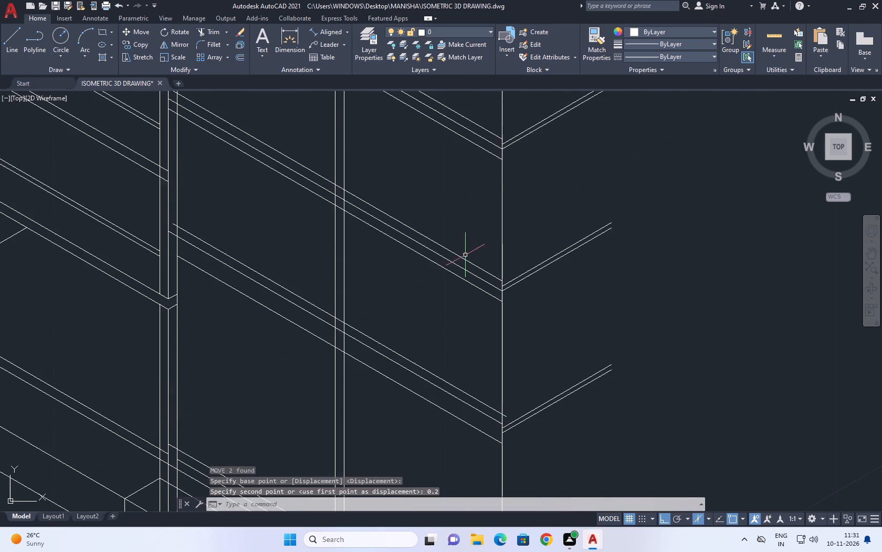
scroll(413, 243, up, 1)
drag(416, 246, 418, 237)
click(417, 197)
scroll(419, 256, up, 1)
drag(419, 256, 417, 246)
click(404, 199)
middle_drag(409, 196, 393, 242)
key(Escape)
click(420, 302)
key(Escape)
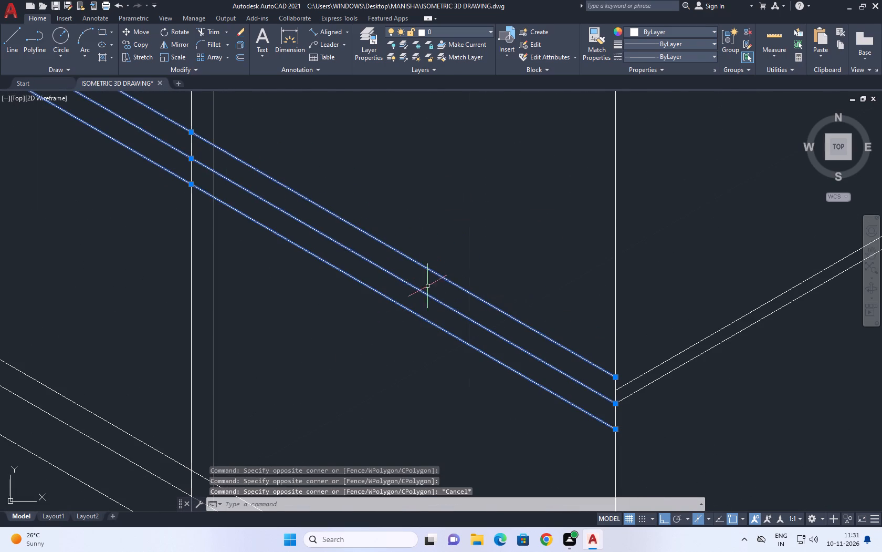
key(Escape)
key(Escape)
Move the upper two lines of the middle floor slab straight up by 0.4.
click(468, 326)
click(449, 262)
middle_drag(466, 252, 429, 299)
key(m)
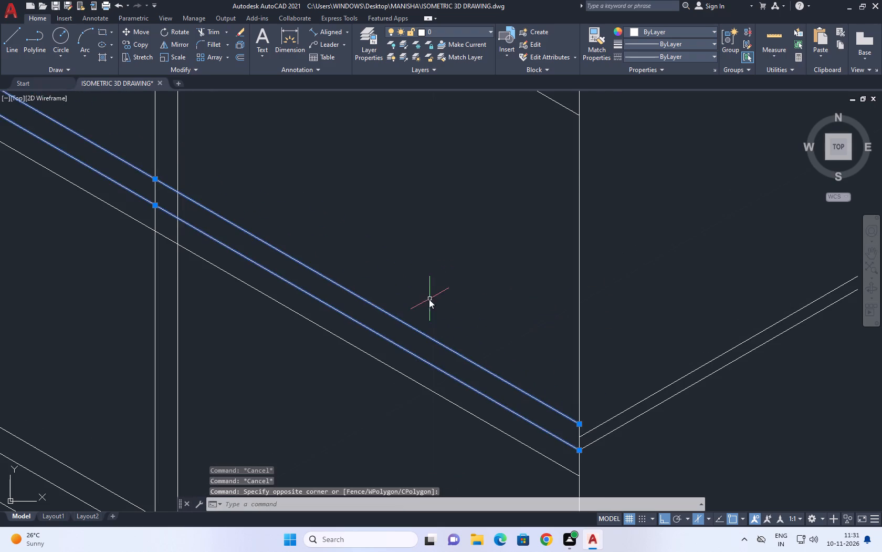
key(space)
drag(415, 304, 412, 292)
key(0)
key(period)
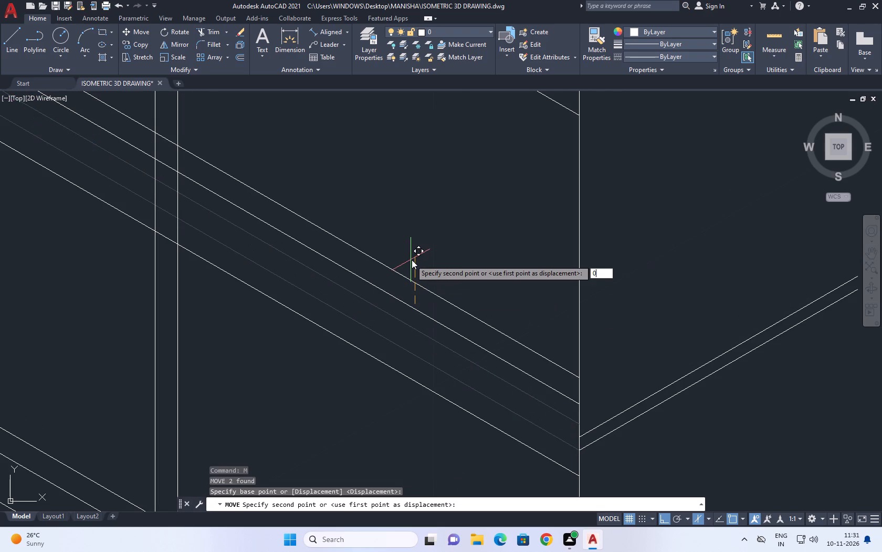
text(4)
key(space)
Move the bottom line of the middle floor slab straight up by 0.2.
scroll(428, 274, down, 3)
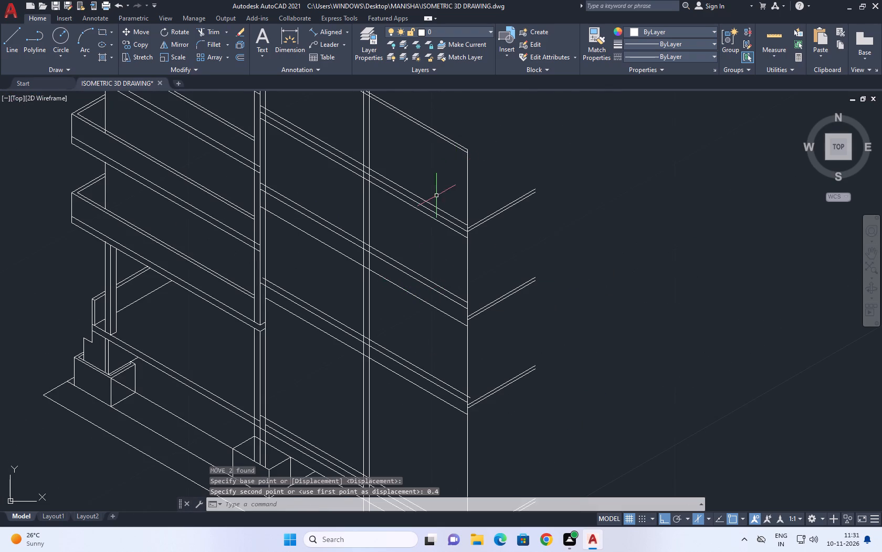
middle_drag(435, 200, 438, 211)
scroll(410, 284, up, 2)
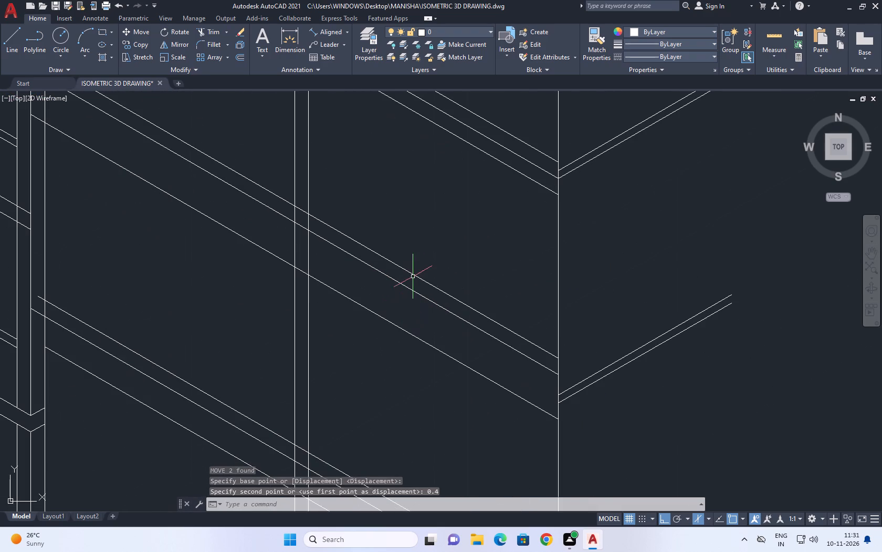
drag(411, 324, 403, 326)
click(386, 333)
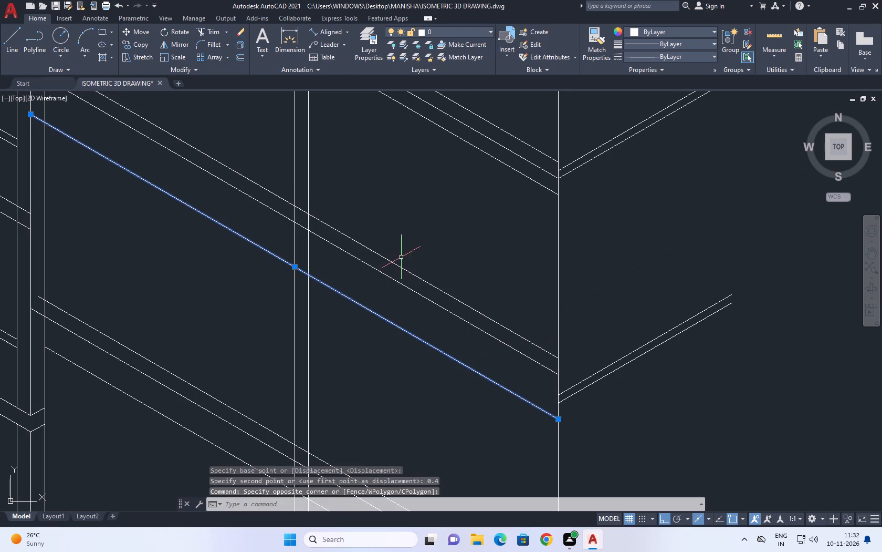
text(M)
key(space)
drag(415, 254, 417, 249)
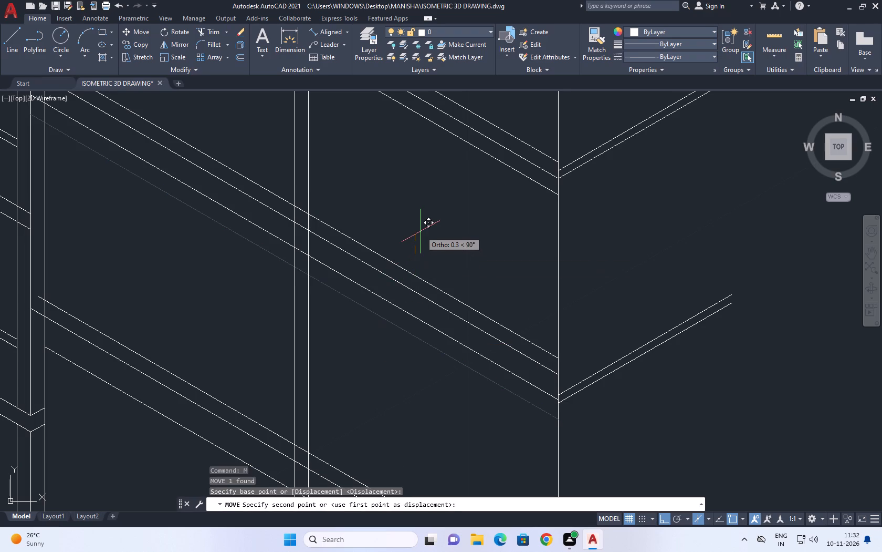
text(0.)
text(2)
key(space)
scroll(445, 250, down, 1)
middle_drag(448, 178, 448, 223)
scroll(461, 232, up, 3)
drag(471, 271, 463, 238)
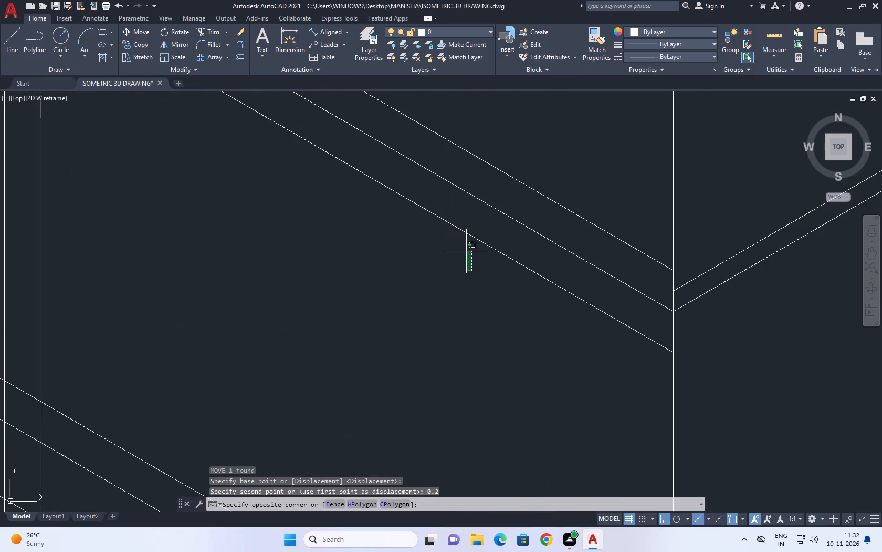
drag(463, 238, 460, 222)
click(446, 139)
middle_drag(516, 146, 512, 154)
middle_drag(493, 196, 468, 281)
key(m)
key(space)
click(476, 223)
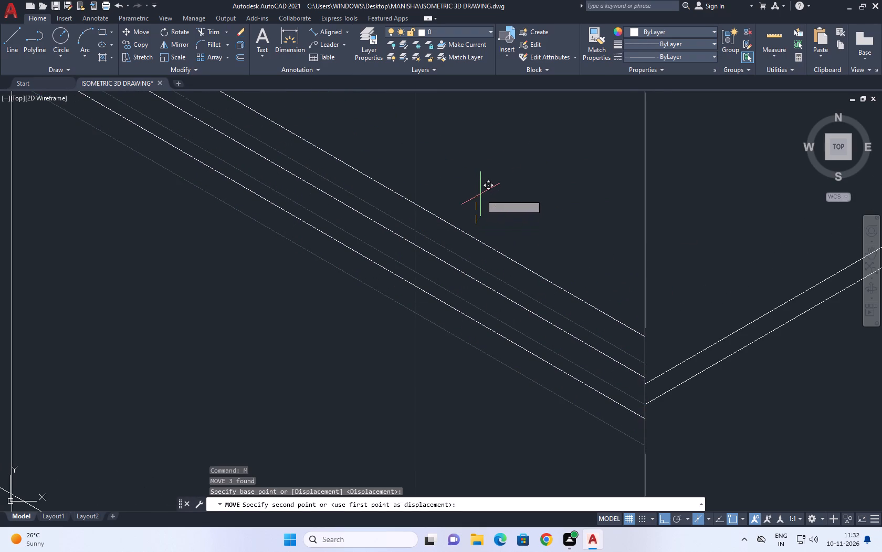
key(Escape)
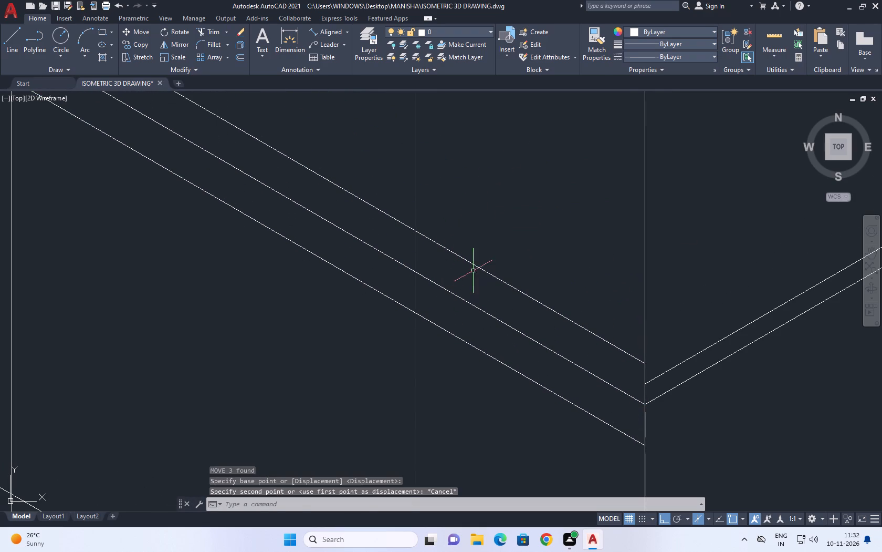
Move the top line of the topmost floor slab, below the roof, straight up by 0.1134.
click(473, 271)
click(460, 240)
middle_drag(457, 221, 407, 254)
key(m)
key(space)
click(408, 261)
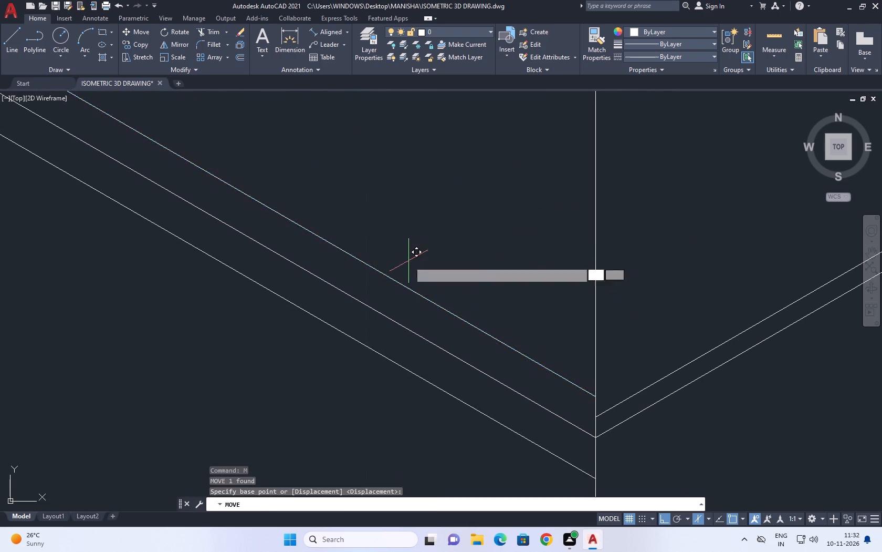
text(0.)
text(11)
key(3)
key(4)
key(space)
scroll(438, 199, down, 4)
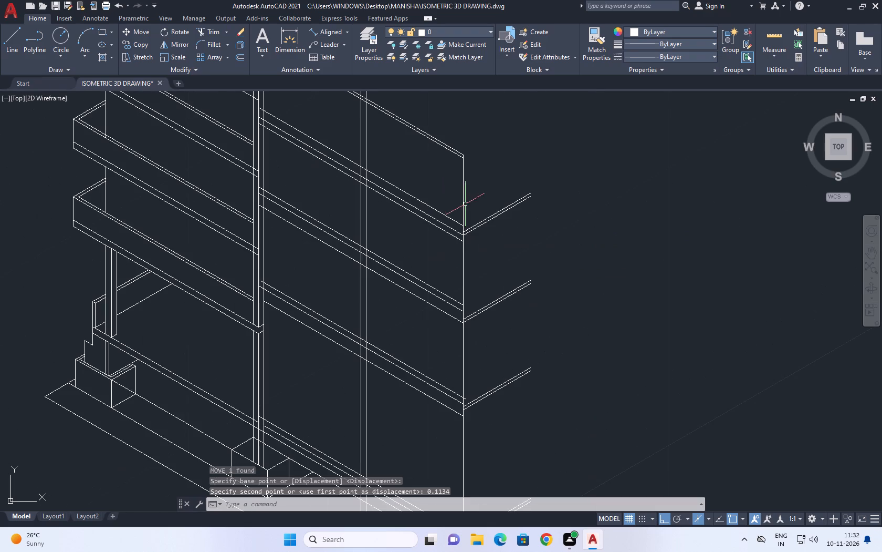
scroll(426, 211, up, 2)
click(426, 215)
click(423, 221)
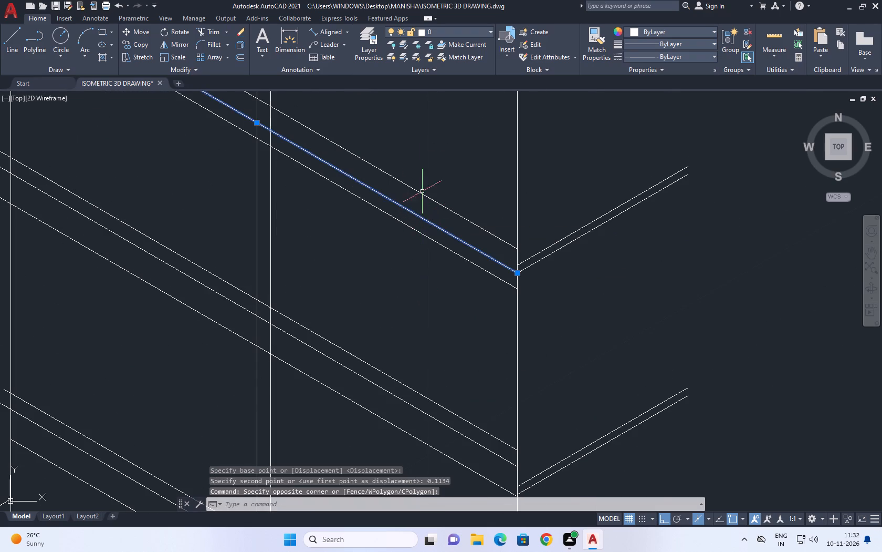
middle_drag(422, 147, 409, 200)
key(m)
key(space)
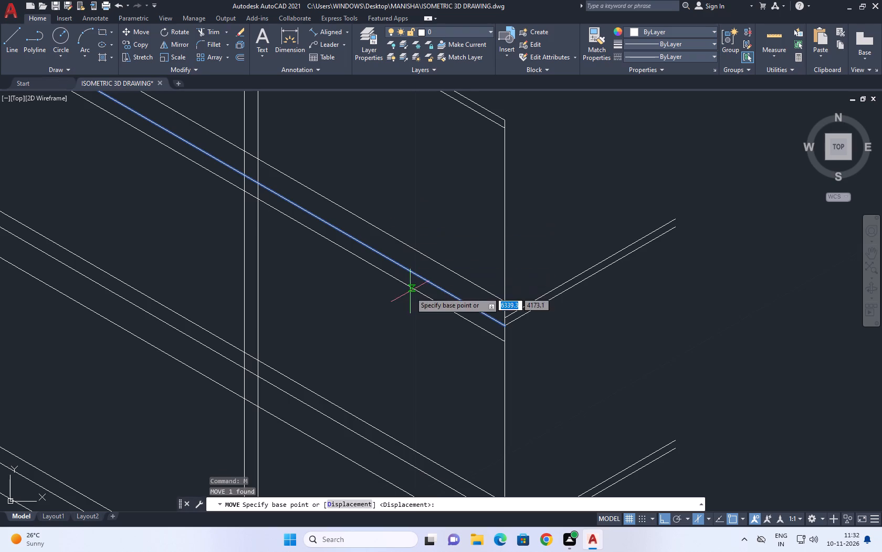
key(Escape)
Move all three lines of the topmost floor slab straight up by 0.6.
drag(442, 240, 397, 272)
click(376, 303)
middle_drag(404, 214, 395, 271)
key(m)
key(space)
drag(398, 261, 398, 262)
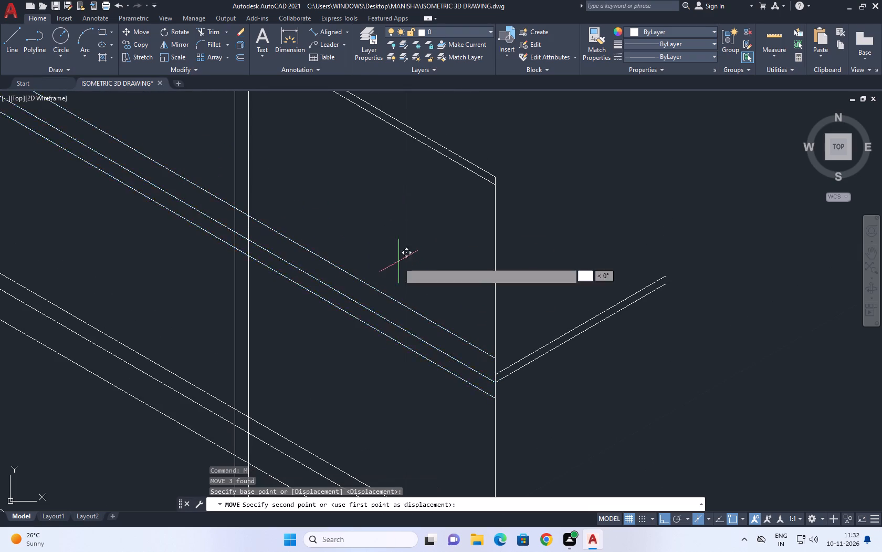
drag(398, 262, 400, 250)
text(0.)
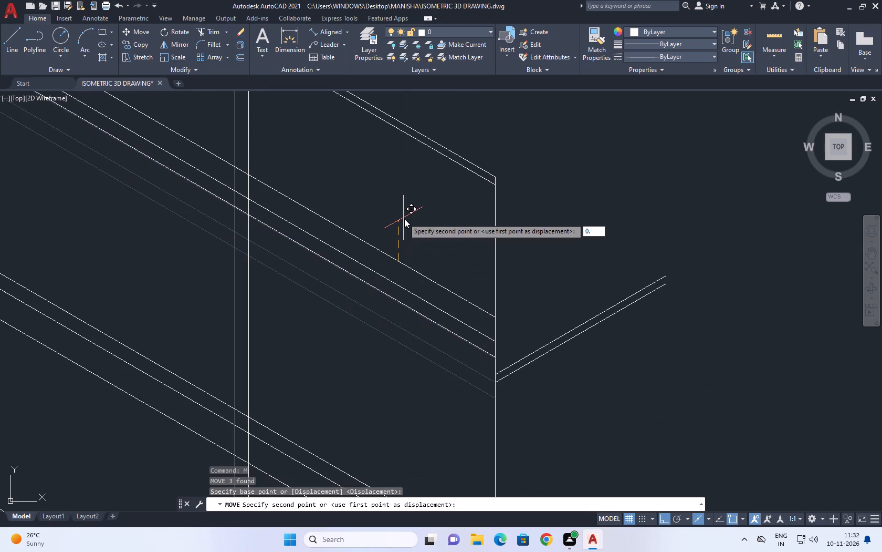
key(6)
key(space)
Move the topmost level's two receding side lines up so the lower one meets the slab's middle line at the corner edge.
scroll(440, 206, down, 2)
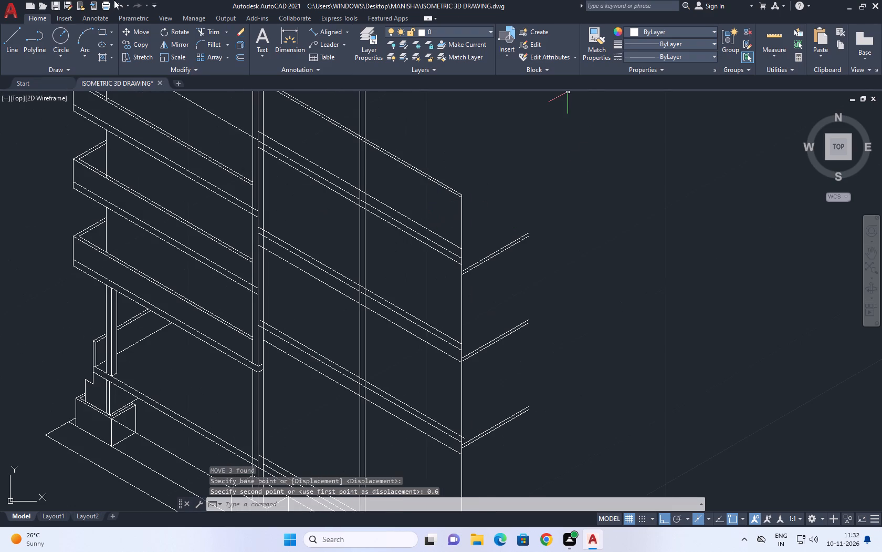
scroll(383, 261, down, 1)
middle_drag(446, 270, 440, 276)
scroll(435, 273, up, 4)
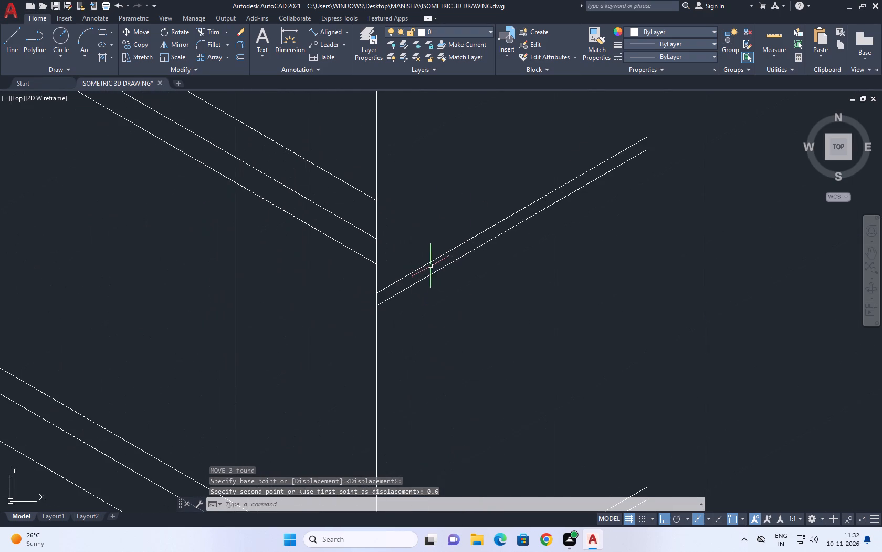
drag(450, 309, 433, 276)
click(416, 237)
middle_drag(414, 240, 414, 268)
key(m)
key(space)
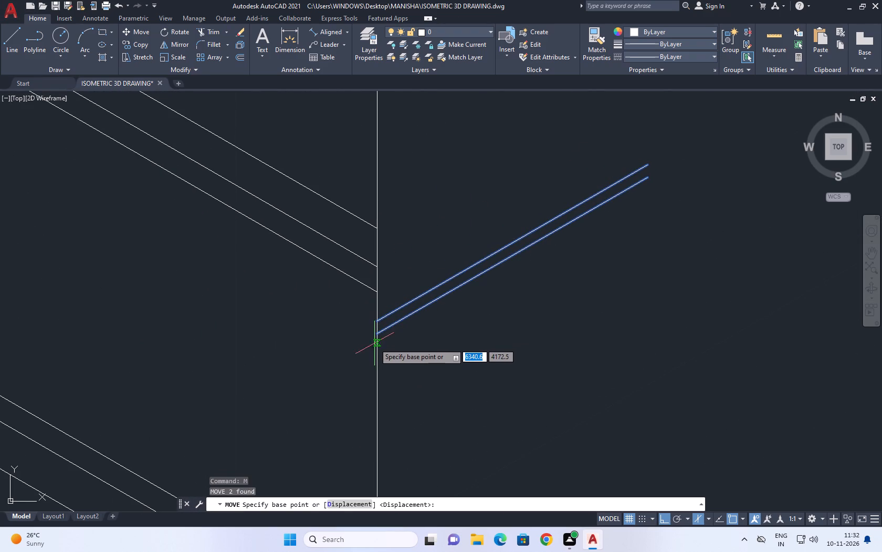
drag(377, 334, 379, 328)
click(375, 263)
Erase the three lines of the topmost floor slab on the front face.
scroll(406, 255, down, 3)
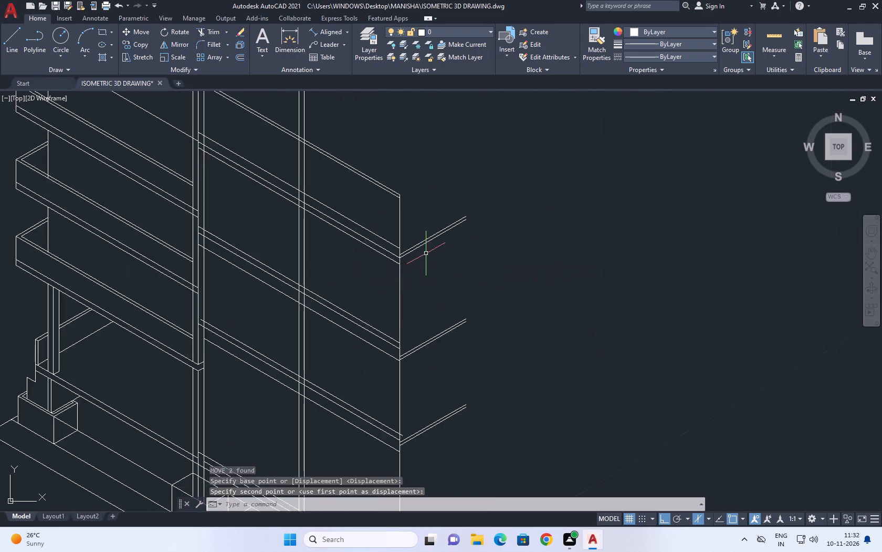
scroll(426, 253, down, 1)
middle_drag(446, 254, 448, 261)
scroll(379, 248, up, 3)
drag(417, 218, 409, 246)
drag(403, 271, 402, 282)
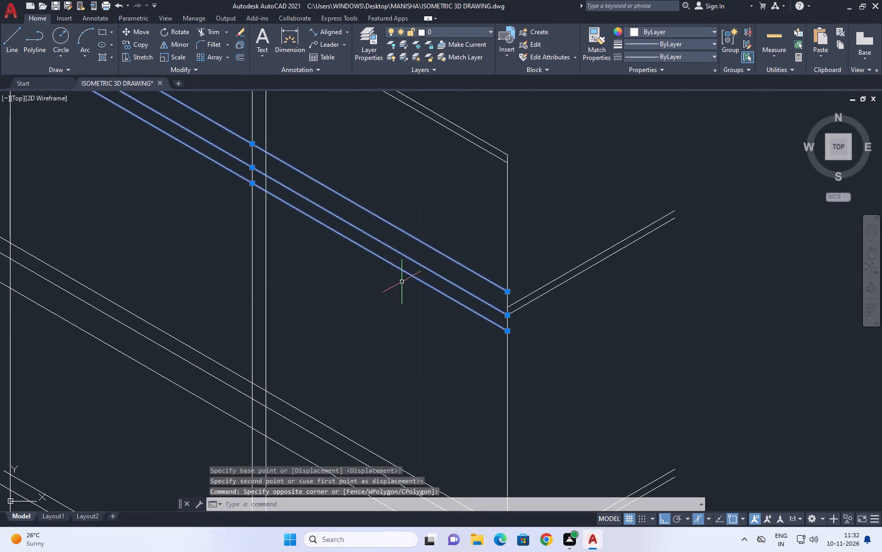
drag(402, 282, 402, 283)
key(Delete)
Measure the vertical gap between the lowest slab's top line and the middle slab's bottom line with an aligned dimension, without placing it.
scroll(418, 255, down, 4)
middle_drag(442, 315, 435, 305)
scroll(426, 314, up, 2)
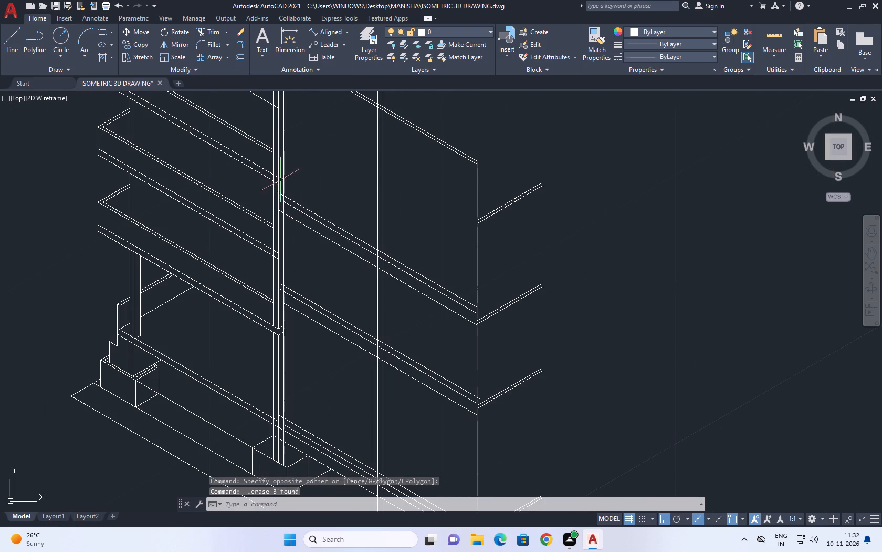
middle_drag(366, 236, 367, 243)
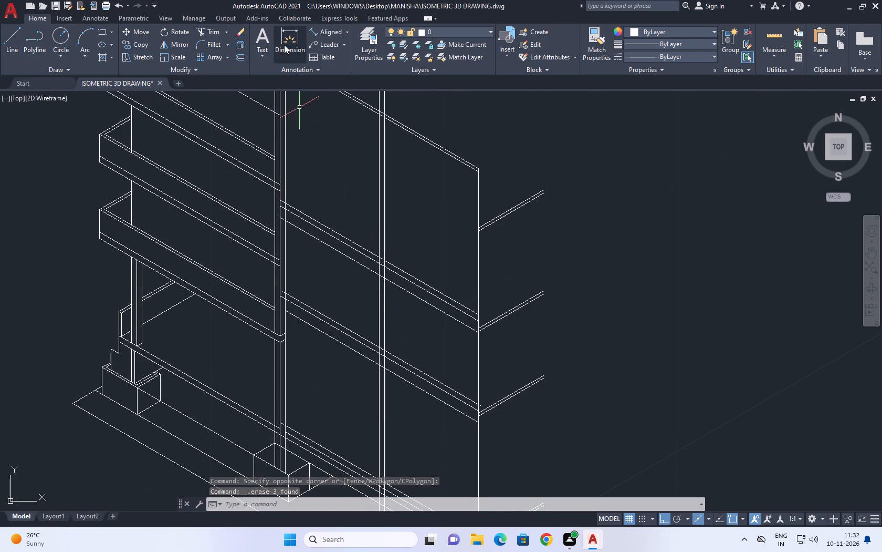
click(323, 31)
scroll(389, 353, up, 1)
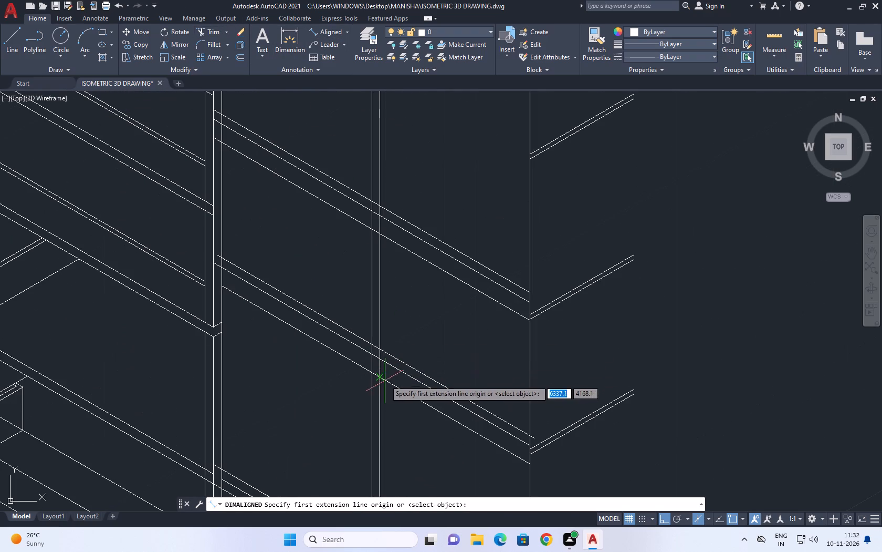
drag(528, 435, 528, 415)
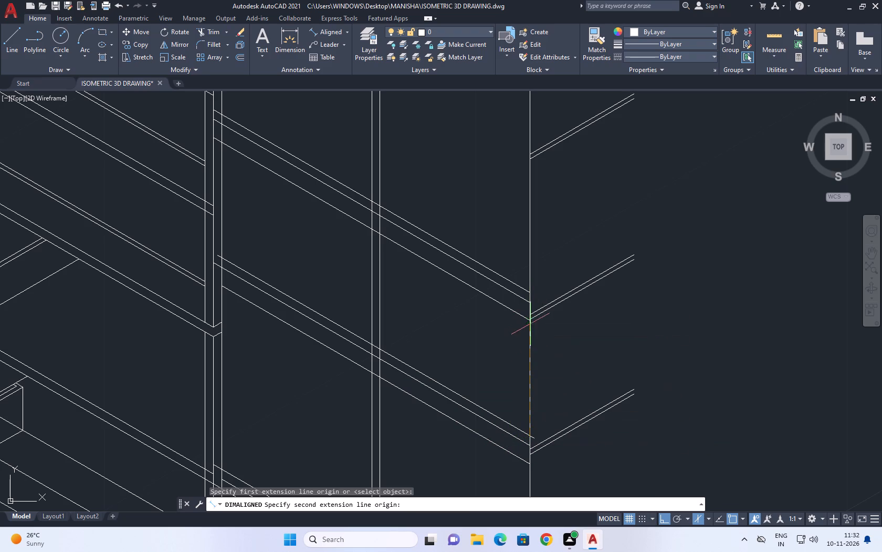
click(530, 322)
scroll(483, 300, down, 5)
right_drag(513, 291, 509, 284)
click(530, 298)
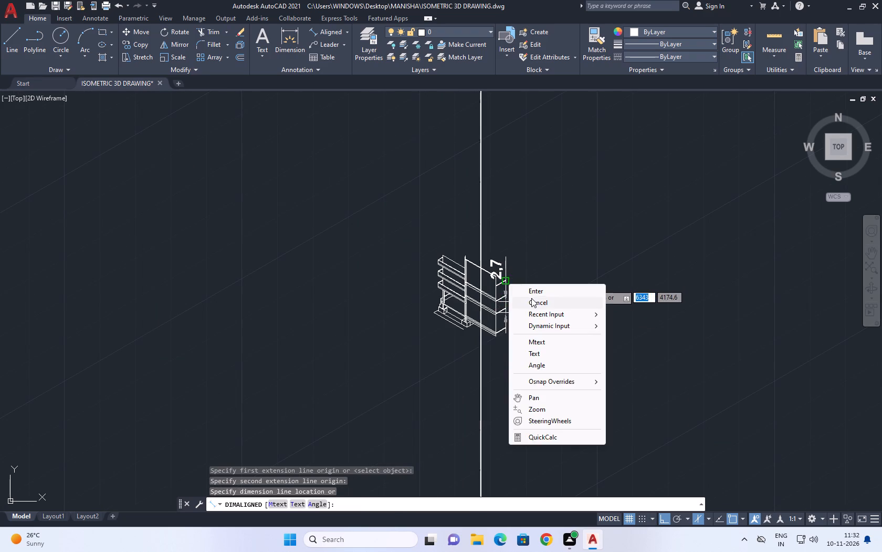
Move all three lines of the middle floor slab straight up by 0.1.
scroll(481, 297, up, 5)
drag(524, 285, 507, 269)
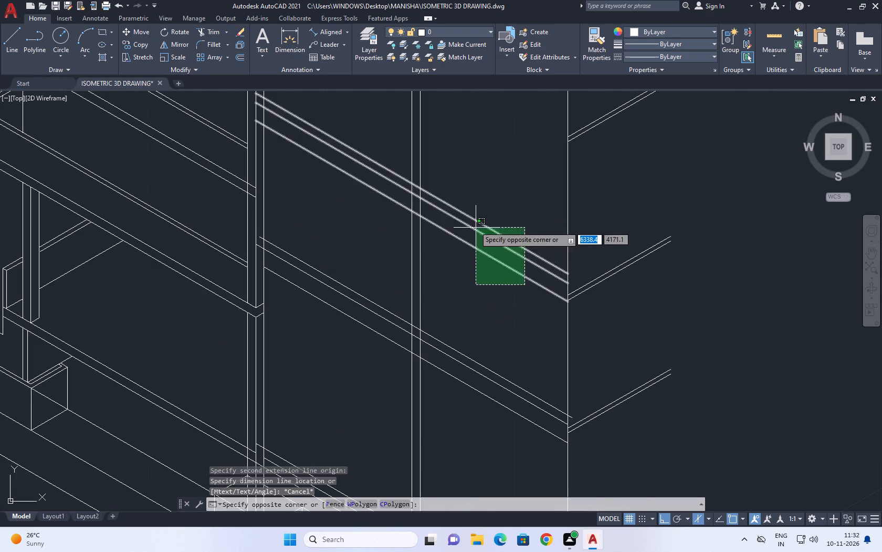
click(471, 217)
middle_drag(447, 183, 434, 234)
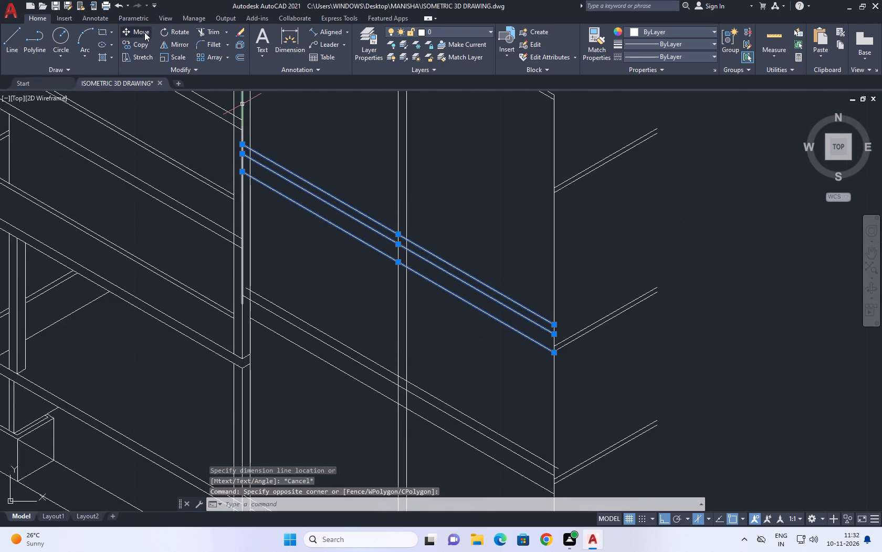
drag(143, 31, 143, 36)
click(368, 261)
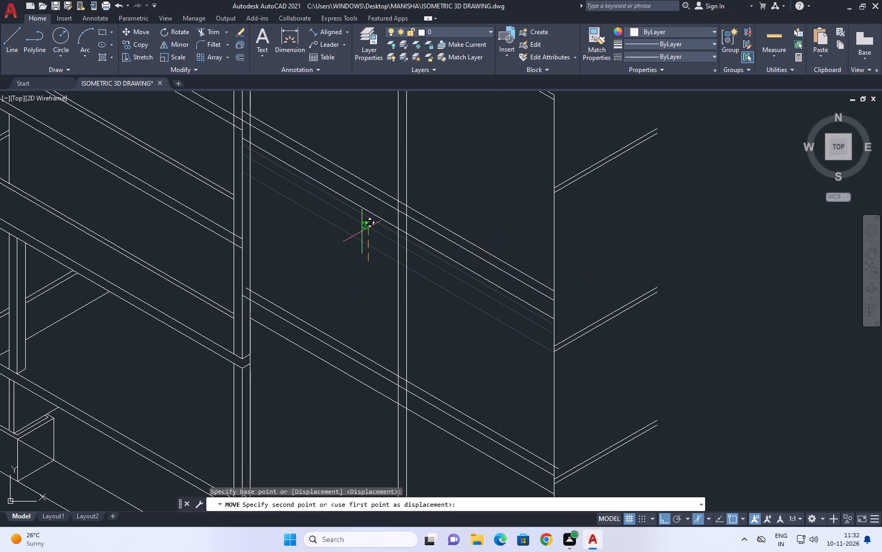
key(0)
key(period)
key(1)
key(Return)
right_click(417, 178)
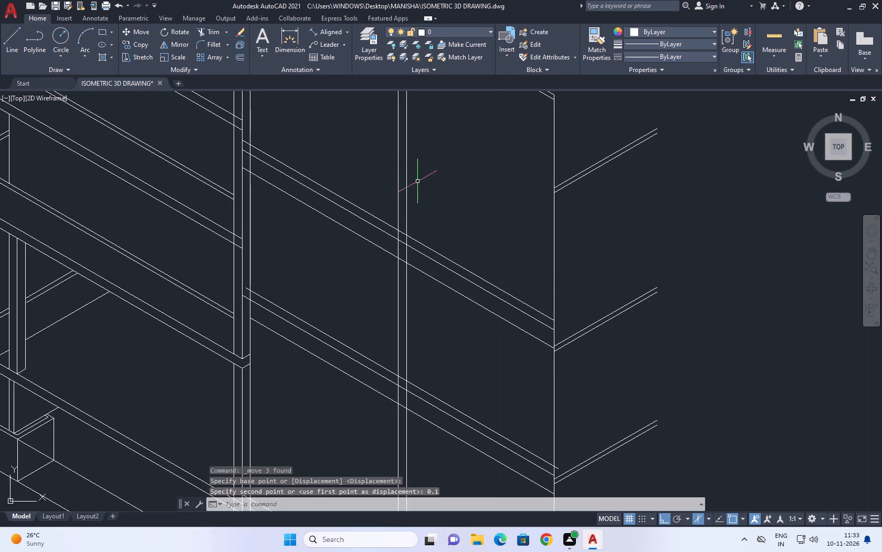
click(446, 146)
click(439, 154)
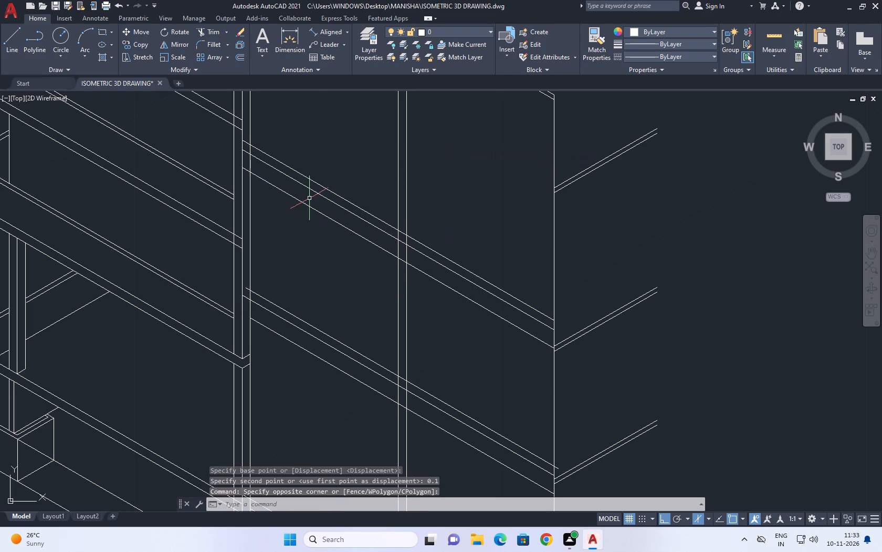
Measure the gap between the lowest and middle floor slabs again beside the intermediate column, without placing the aligned dimension.
click(327, 28)
scroll(405, 375, up, 1)
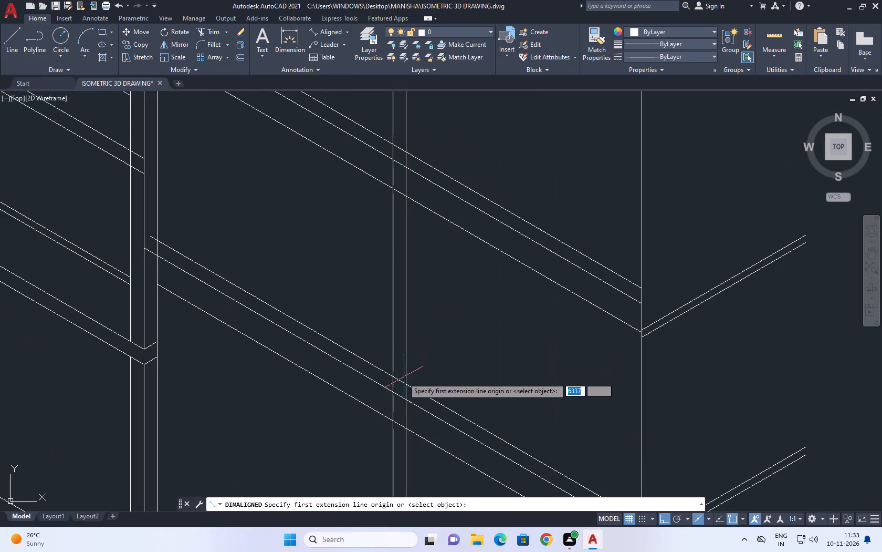
click(412, 385)
click(410, 199)
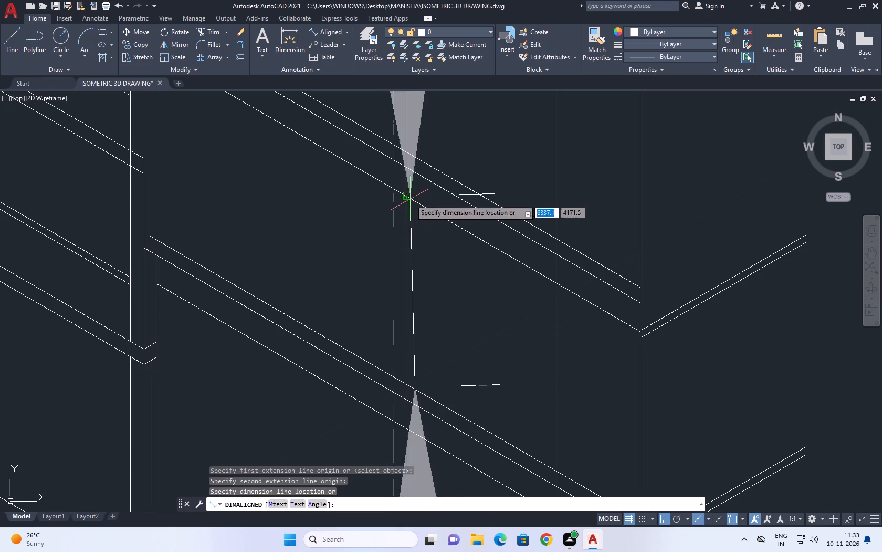
scroll(443, 274, down, 5)
right_click(449, 227)
click(489, 243)
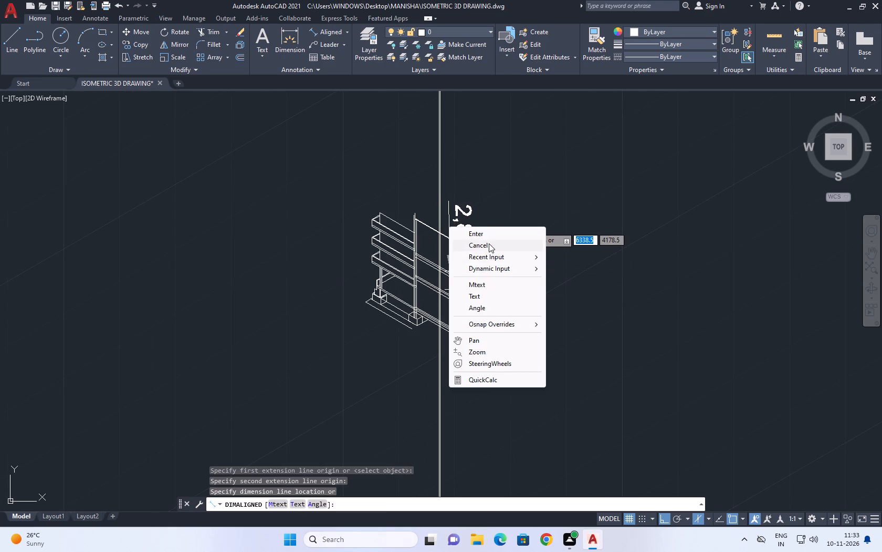
Trim the lowest floor slab's lines where they run into the column between the balconies and the front bays.
scroll(451, 287, up, 2)
scroll(357, 212, up, 2)
middle_drag(435, 253, 410, 254)
click(221, 32)
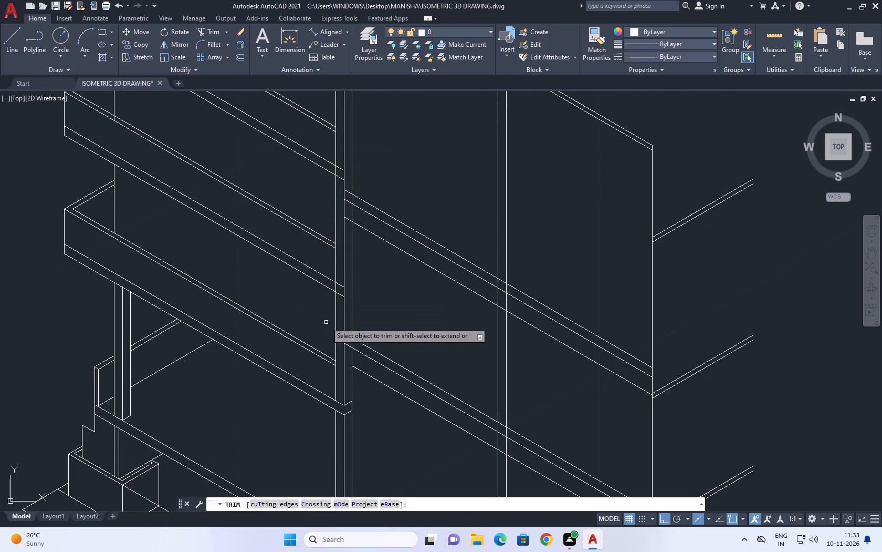
scroll(346, 360, up, 2)
click(350, 324)
click(350, 293)
click(343, 311)
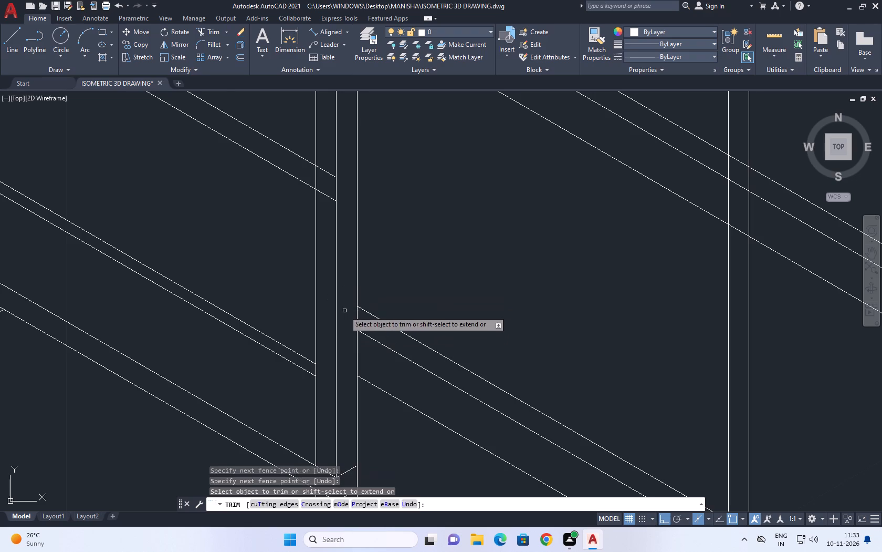
Trim the middle floor slab's lines and the middle balcony's bottom lines where they run into the same column.
scroll(365, 282, down, 3)
scroll(359, 202, up, 2)
click(363, 182)
drag(364, 250, 364, 257)
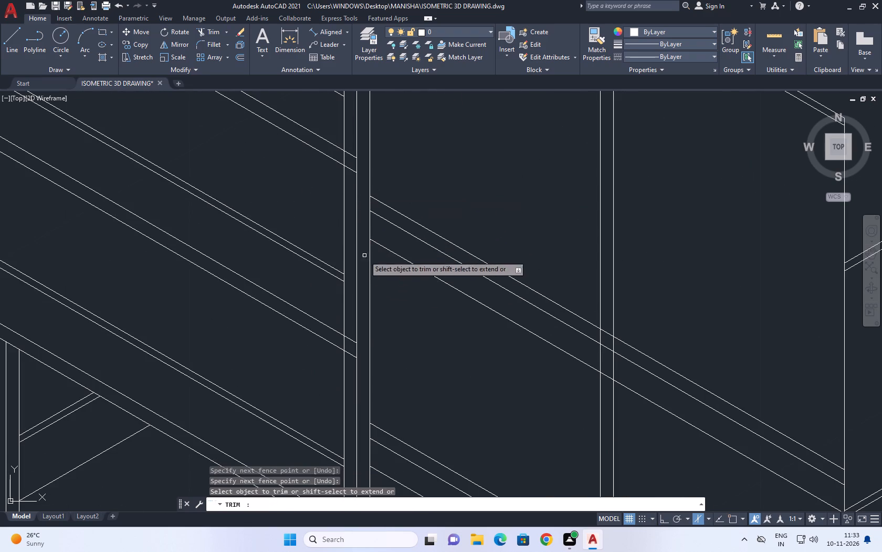
drag(364, 257, 364, 261)
click(355, 338)
click(356, 374)
right_click(407, 319)
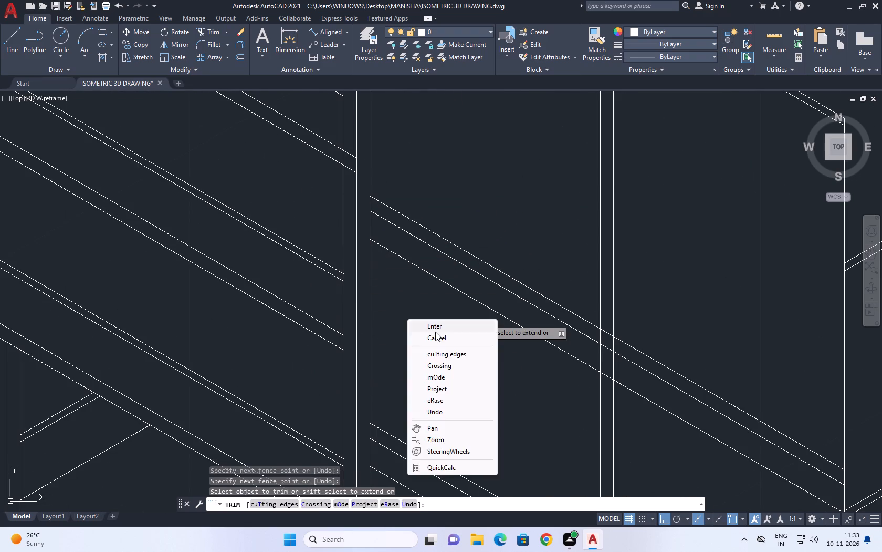
click(437, 335)
Move the pair of receding side lines at the middle floor slab up so the lower one meets the slab's second line at the corner.
scroll(378, 275, down, 3)
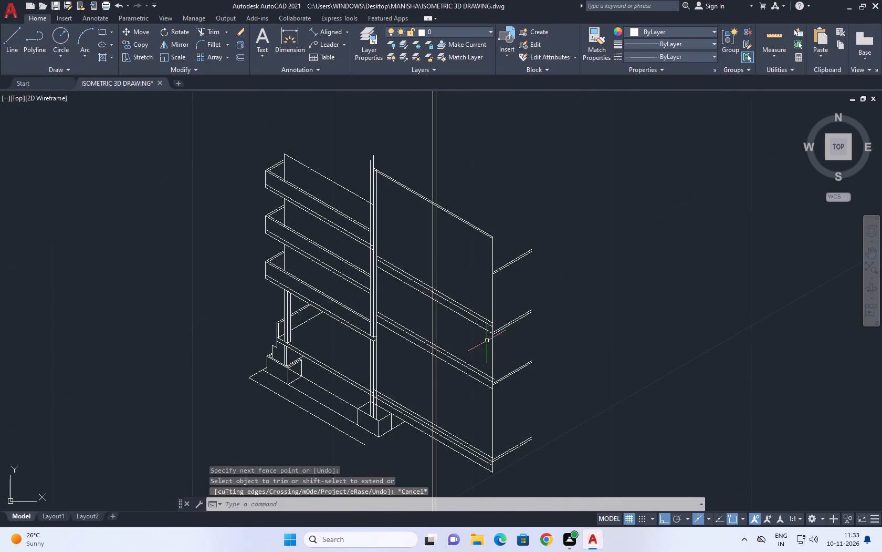
scroll(487, 339, up, 1)
middle_drag(515, 303, 509, 299)
scroll(508, 311, up, 1)
drag(530, 345, 516, 302)
click(512, 276)
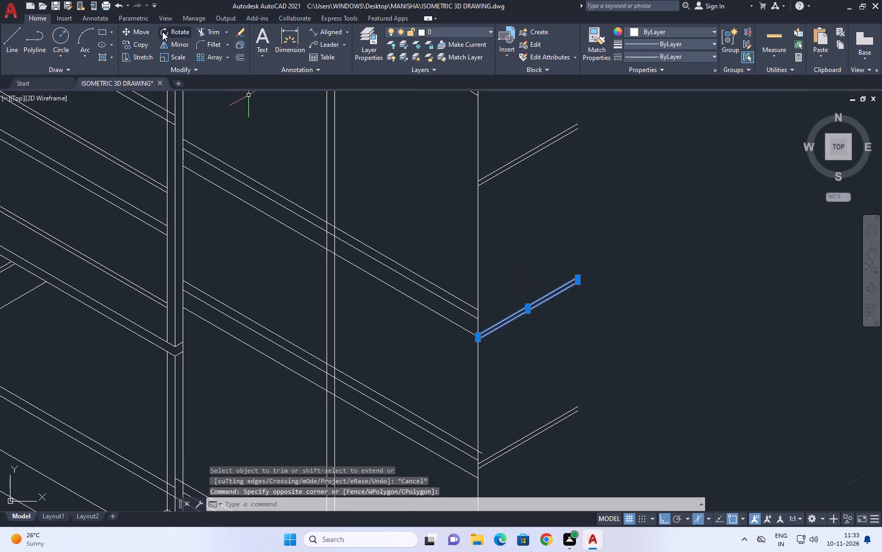
click(136, 30)
scroll(477, 351, up, 2)
click(480, 328)
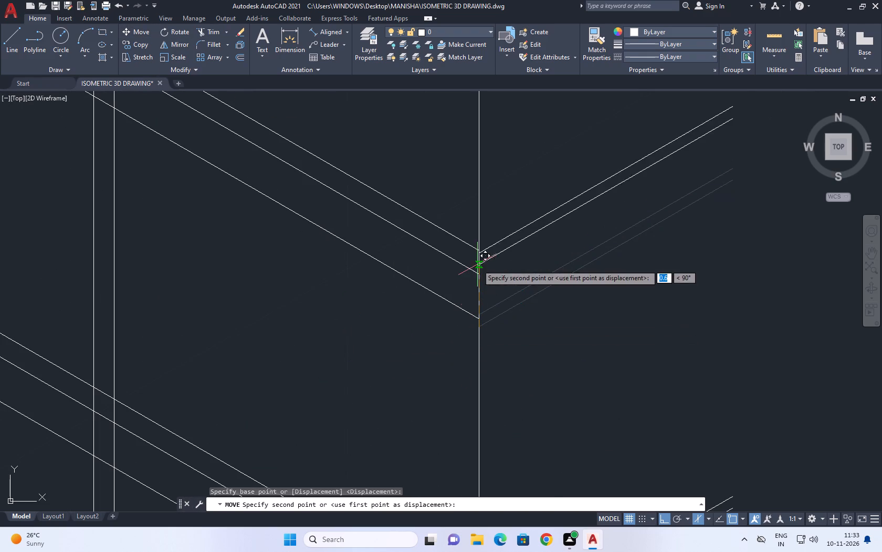
click(480, 276)
Move the upper receding side line at the middle floor slab up to the end of the slab's top line.
middle_drag(501, 233, 480, 304)
click(478, 322)
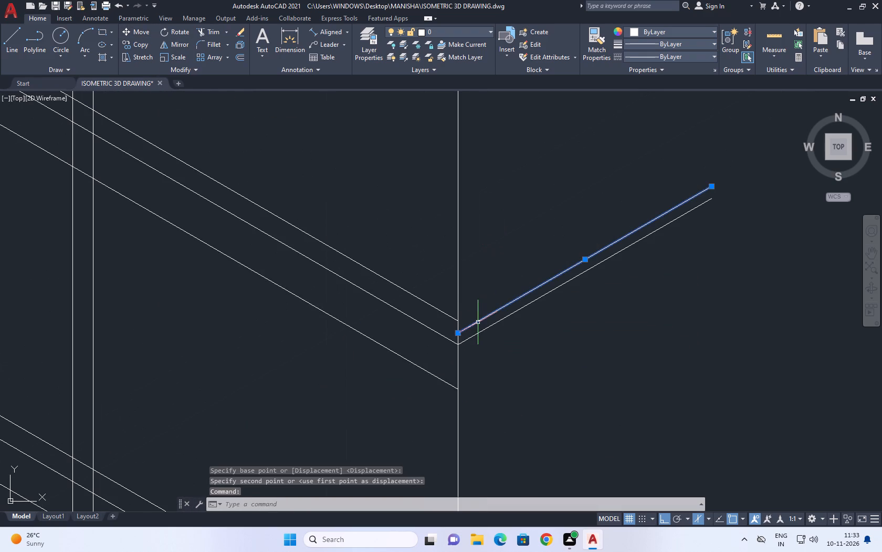
click(144, 32)
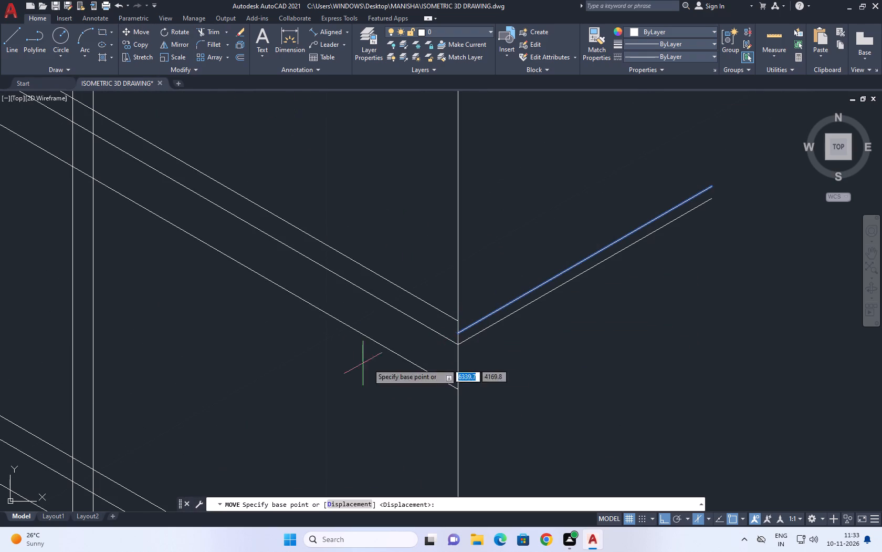
click(460, 336)
click(461, 320)
Trim the end of the lowest floor slab's top line where it overshoots the vertical corner edge.
scroll(340, 166, down, 6)
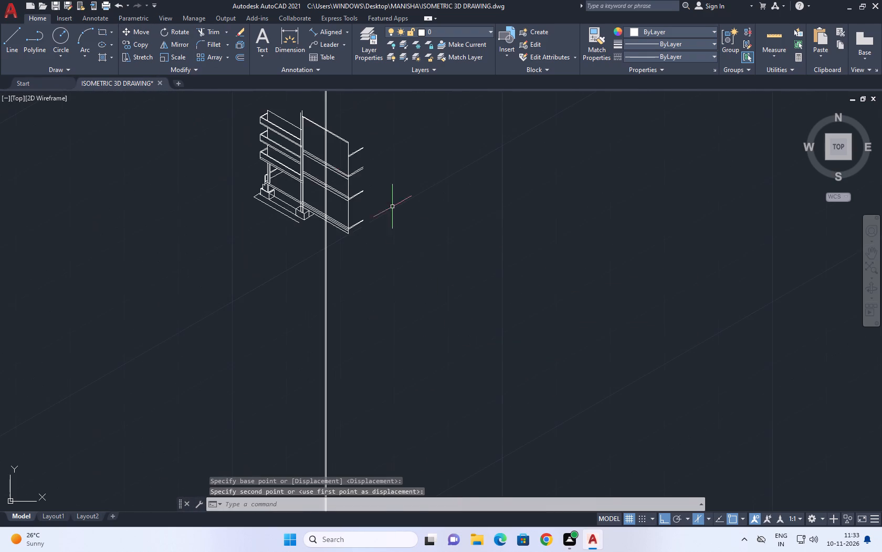
scroll(334, 208, up, 3)
scroll(422, 138, up, 1)
scroll(378, 202, up, 2)
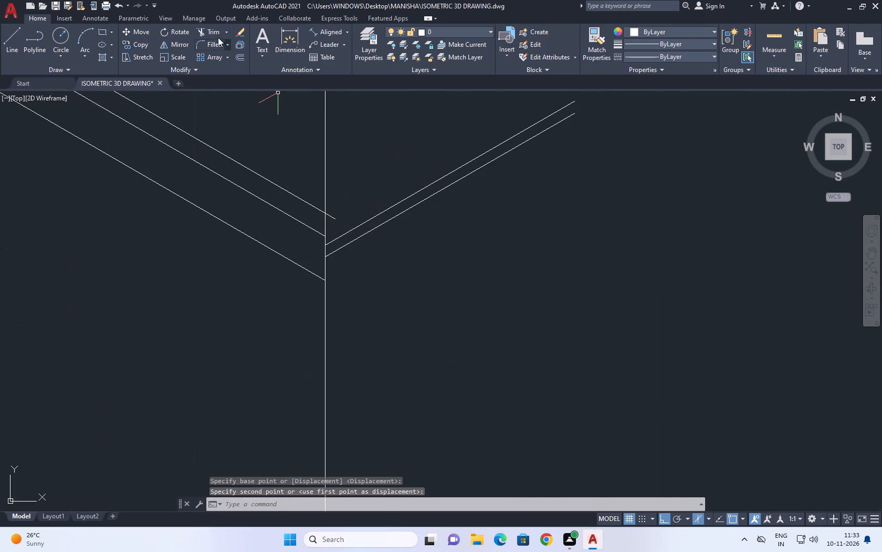
click(202, 27)
click(334, 215)
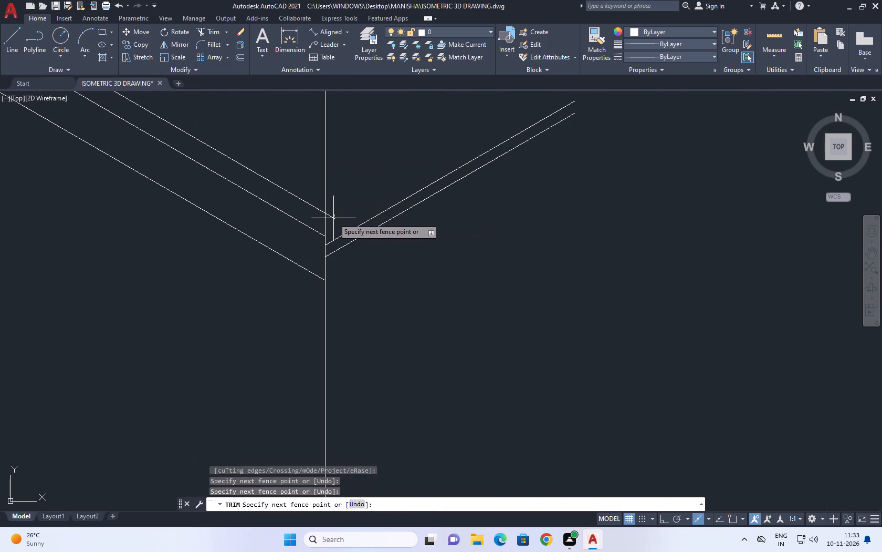
click(333, 219)
click(333, 189)
right_click(333, 189)
right_click(354, 203)
Move the pair of receding side lines at the lowest floor slab up so the lower one meets the slab's second line at the corner.
click(388, 245)
click(374, 204)
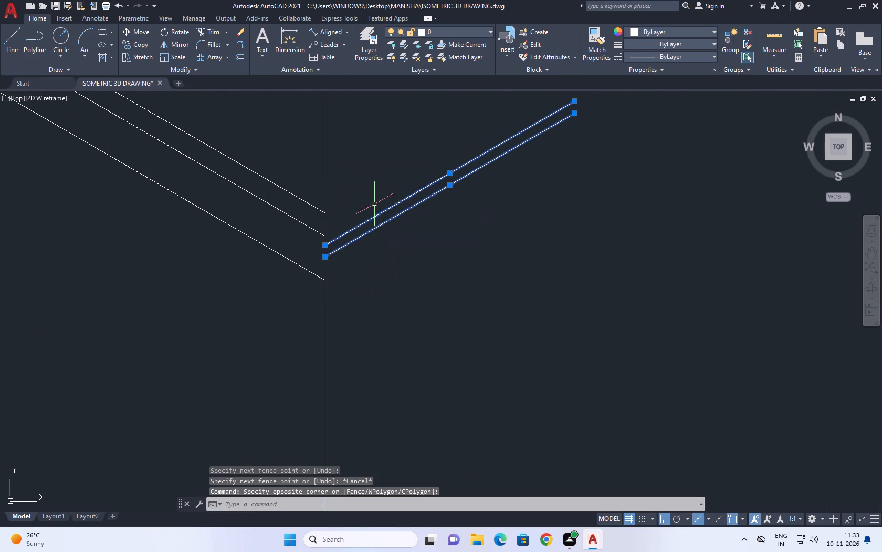
click(146, 32)
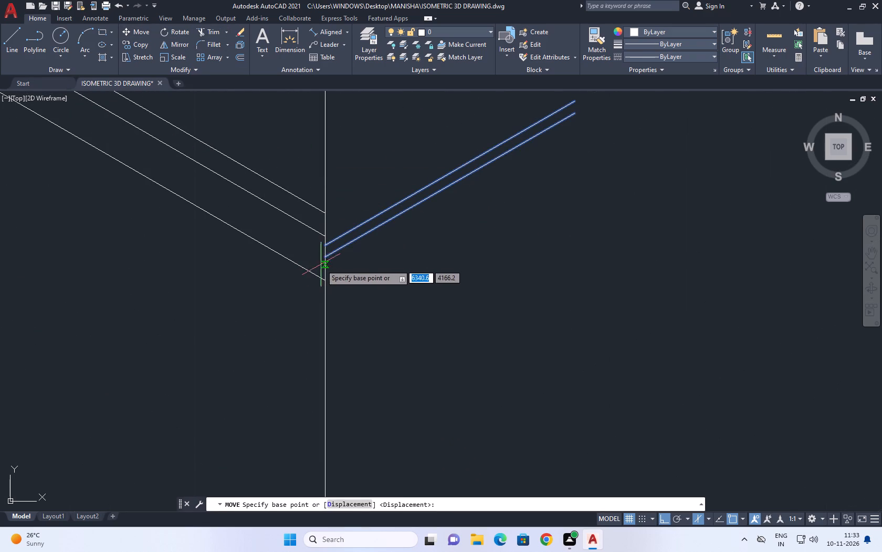
click(321, 255)
click(327, 235)
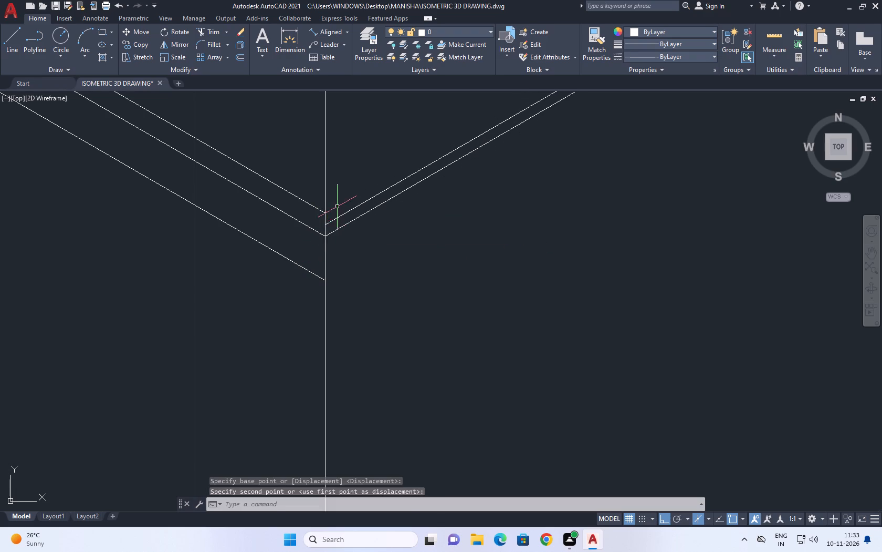
Move the upper receding side line at the lowest floor slab up to the end of the slab's top line.
scroll(338, 208, up, 2)
click(339, 227)
click(336, 234)
middle_drag(325, 179, 334, 246)
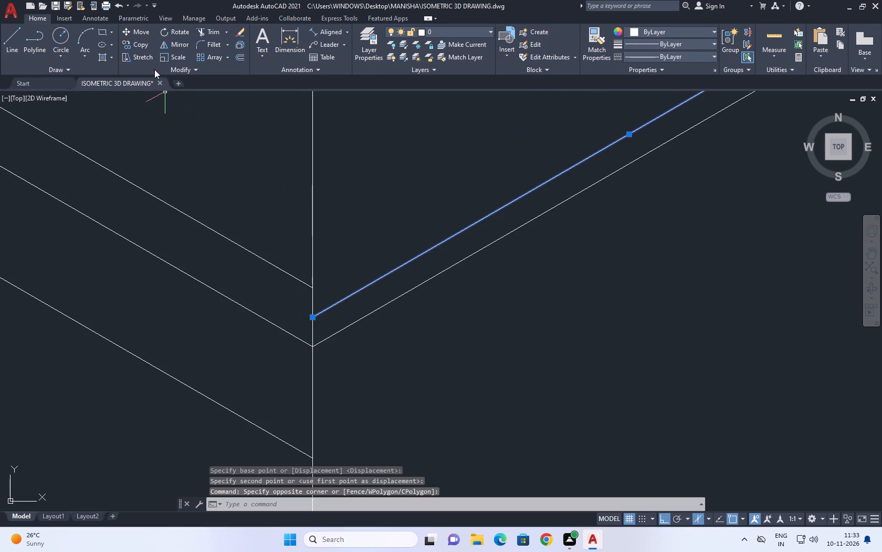
click(140, 28)
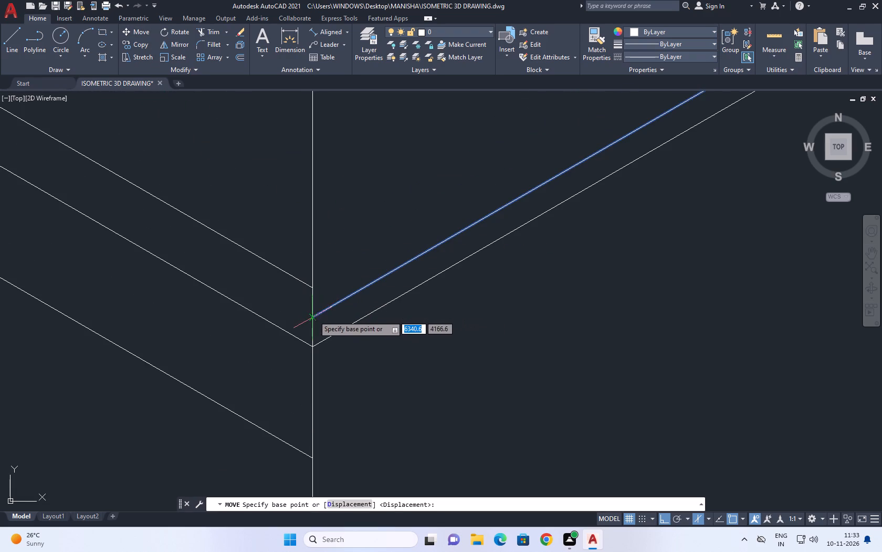
click(313, 316)
click(308, 288)
Move the upper of the two receding side lines at the building's base up to the end of the base's top line.
scroll(344, 298, down, 8)
scroll(377, 314, up, 2)
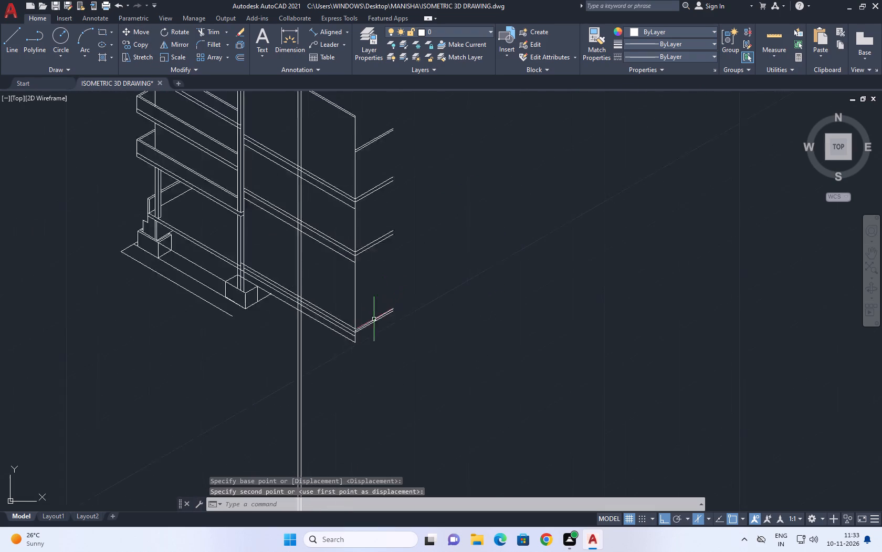
scroll(373, 320, up, 3)
scroll(327, 331, up, 3)
drag(341, 354, 335, 347)
click(324, 321)
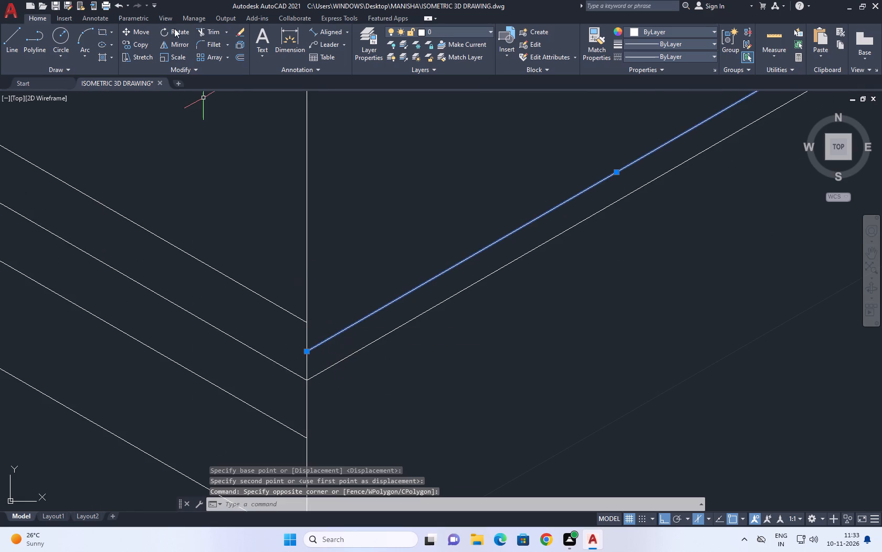
click(140, 32)
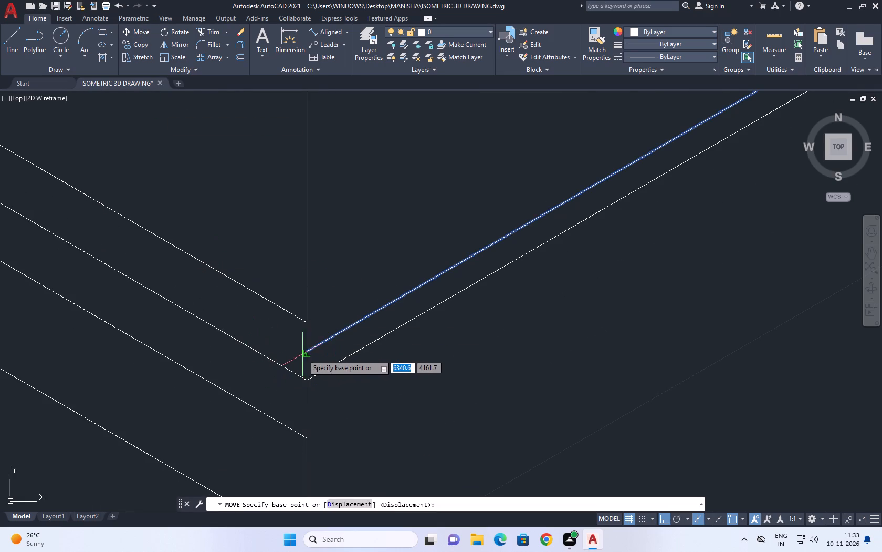
click(306, 349)
click(307, 322)
Copy the middle floor slab's top line straight up by 2.80.
scroll(365, 333, down, 2)
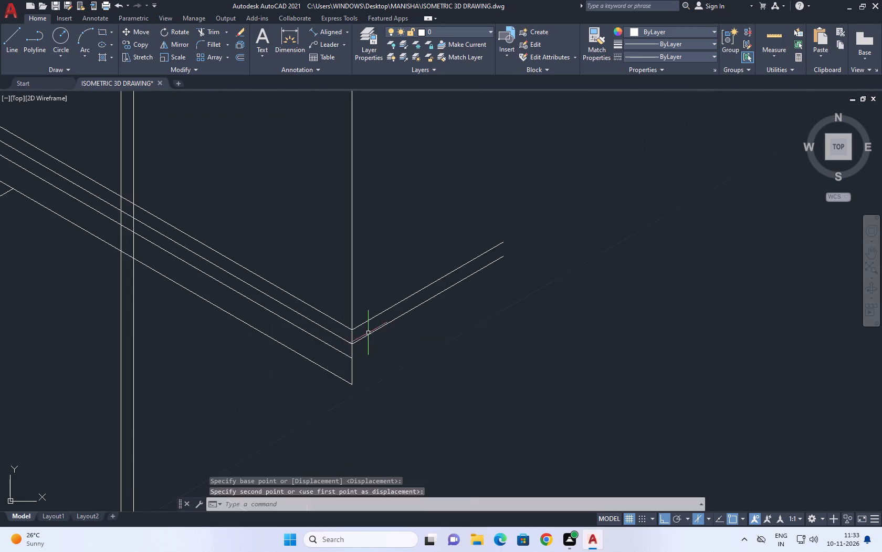
scroll(368, 333, down, 3)
middle_drag(364, 230, 352, 325)
scroll(349, 301, down, 1)
middle_drag(359, 254, 359, 309)
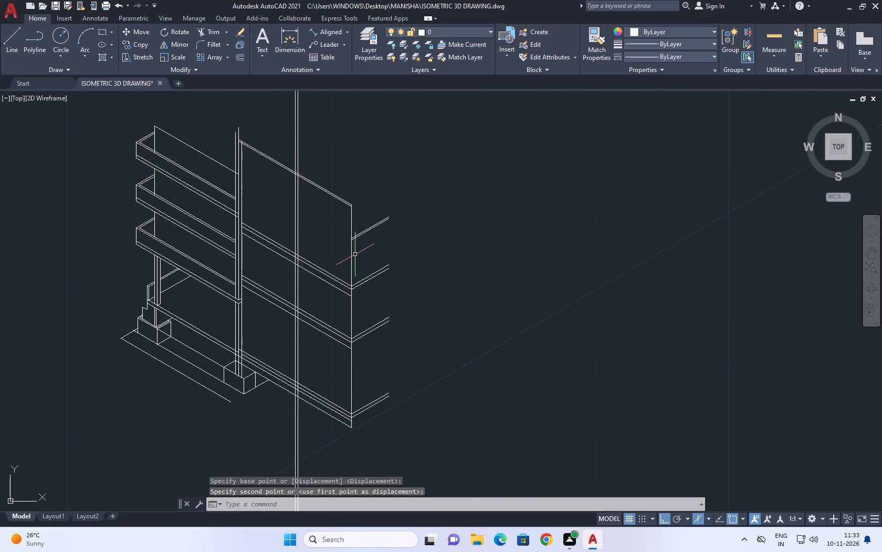
scroll(354, 238, up, 2)
middle_drag(354, 238, 354, 406)
scroll(335, 349, down, 2)
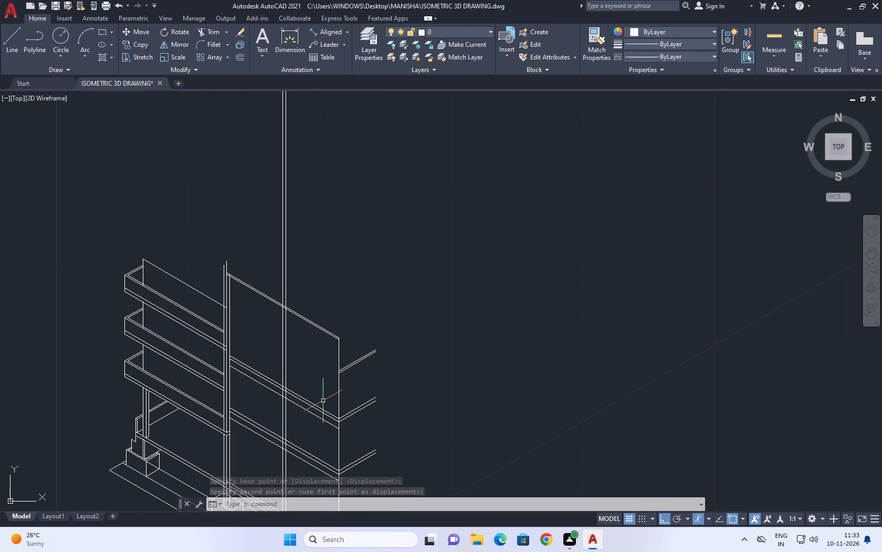
scroll(319, 405, up, 1)
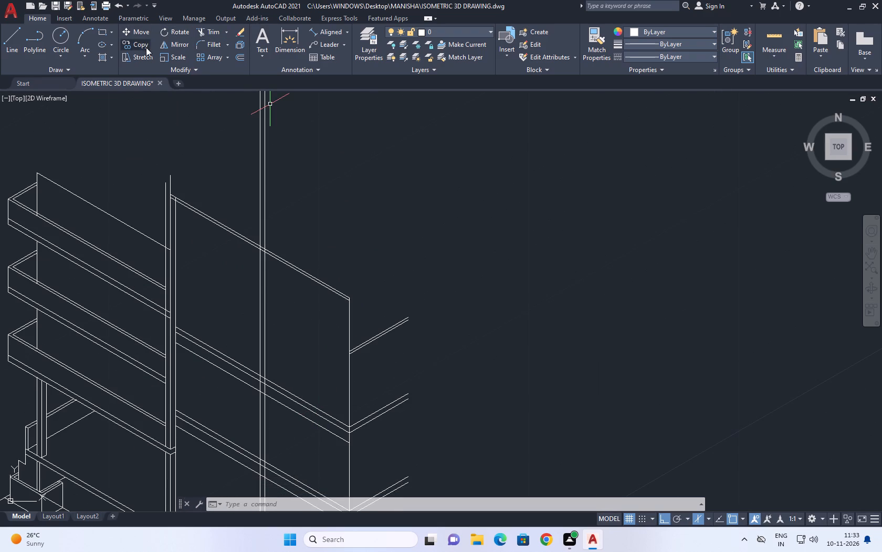
click(146, 47)
click(302, 402)
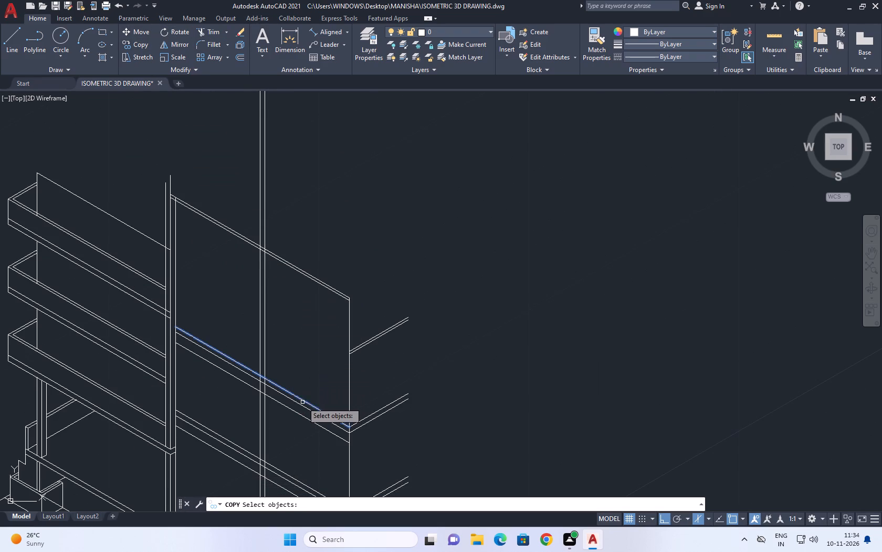
right_click(289, 338)
click(320, 410)
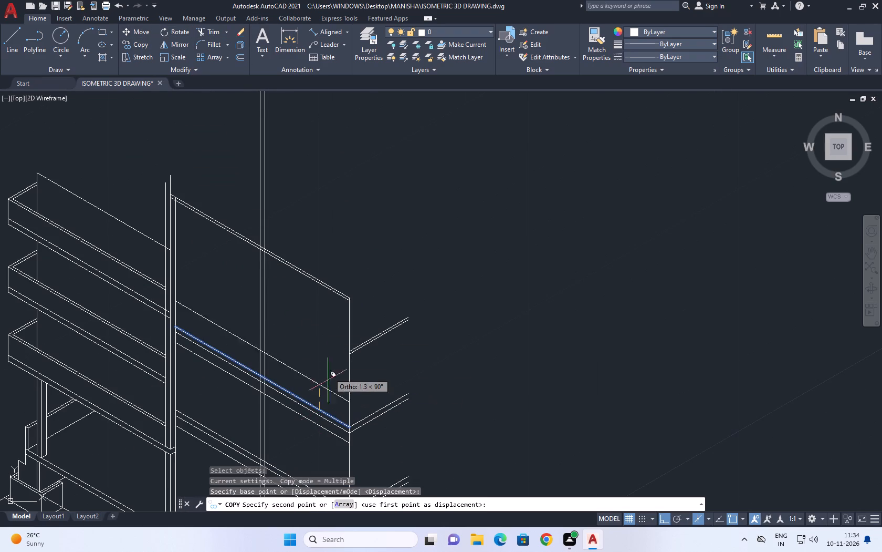
key(2)
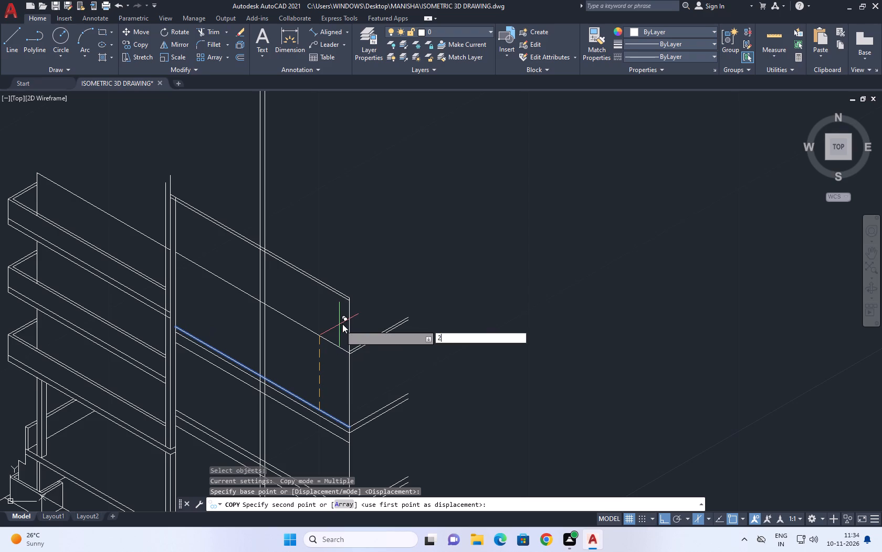
key(period)
text(80)
key(Return)
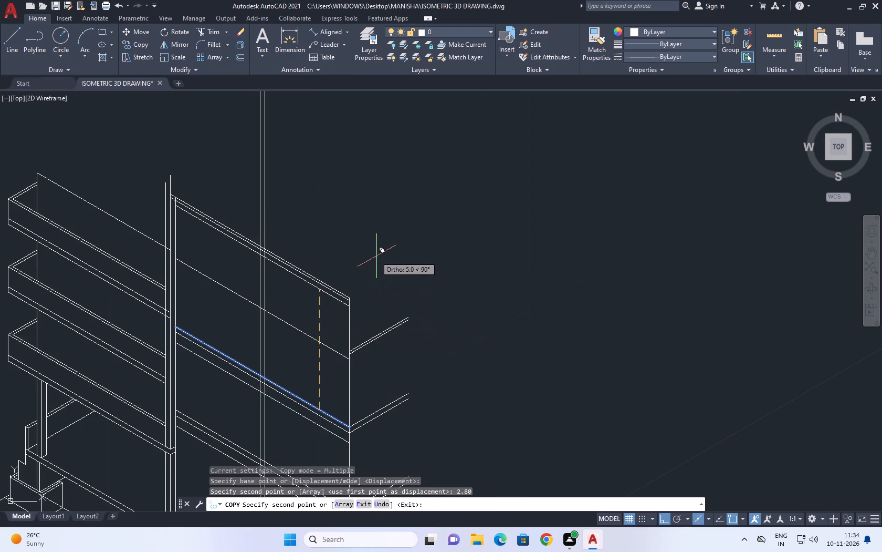
key(Escape)
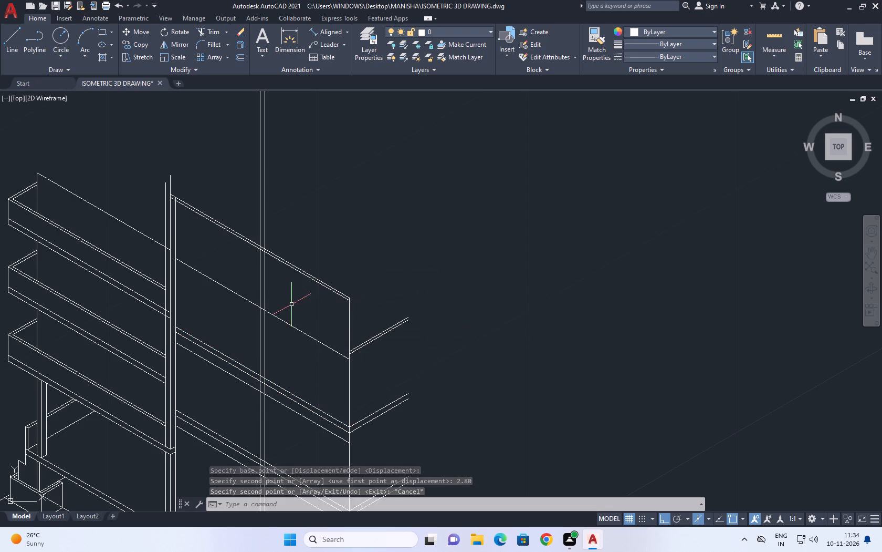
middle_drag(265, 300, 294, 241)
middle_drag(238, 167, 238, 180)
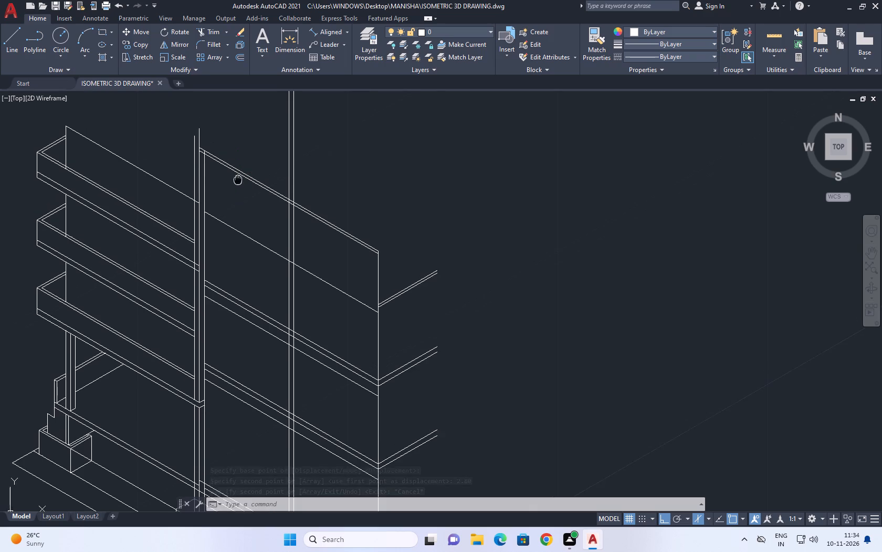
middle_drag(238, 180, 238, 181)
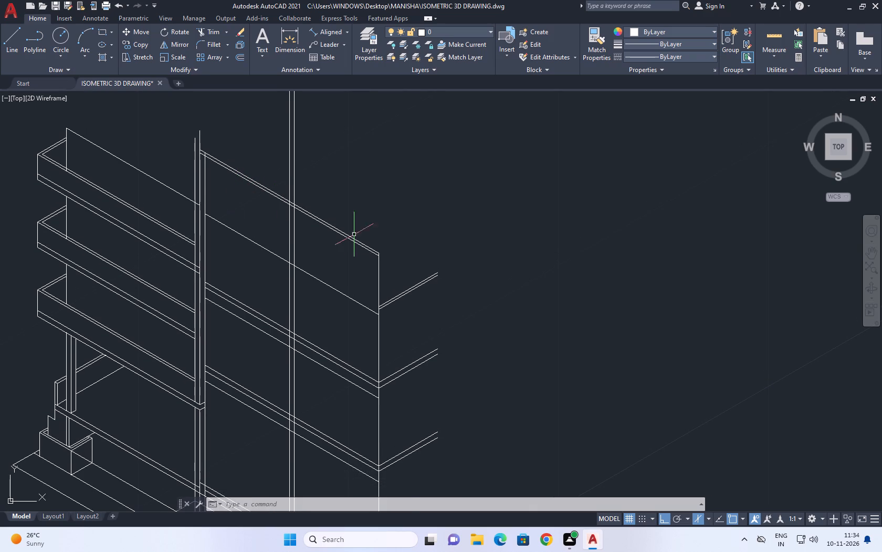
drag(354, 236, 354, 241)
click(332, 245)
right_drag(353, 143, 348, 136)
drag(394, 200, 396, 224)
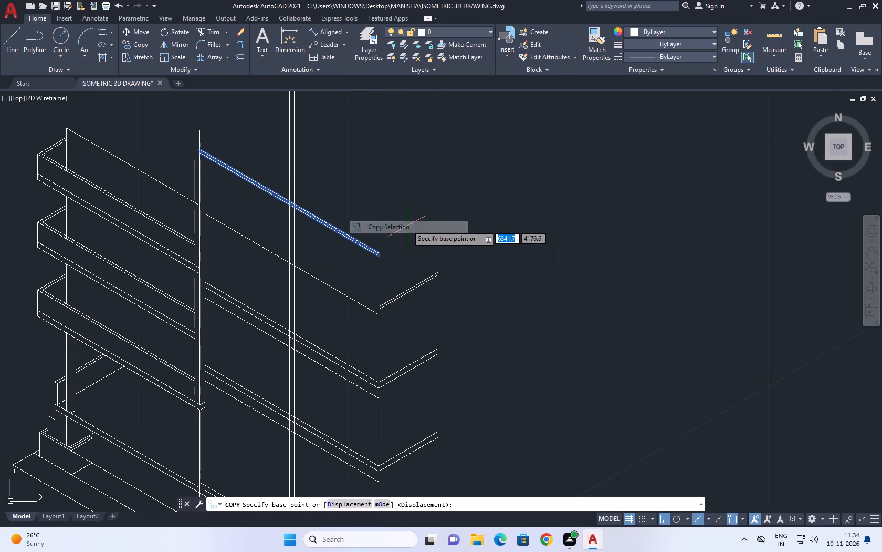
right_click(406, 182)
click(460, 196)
Erase the two parallel sloping lines along the very top of the front bays.
click(339, 234)
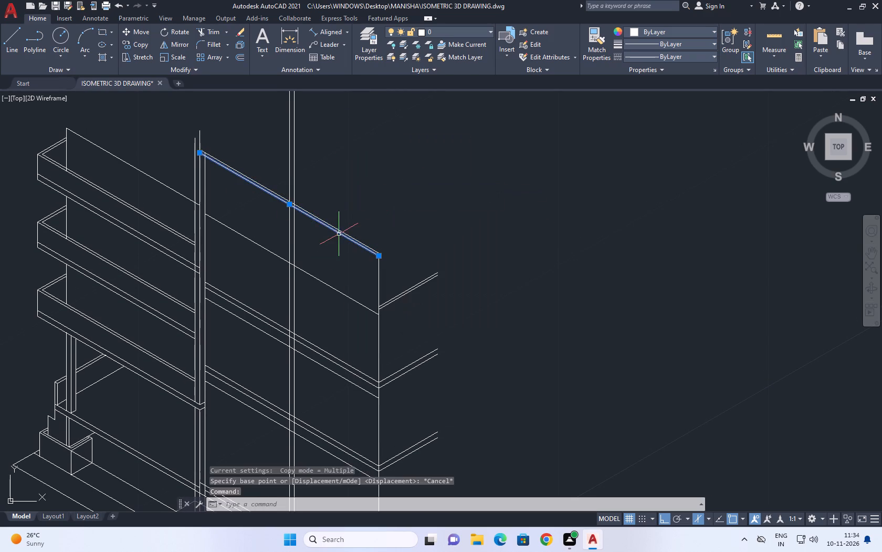
click(311, 192)
click(308, 220)
right_click(333, 173)
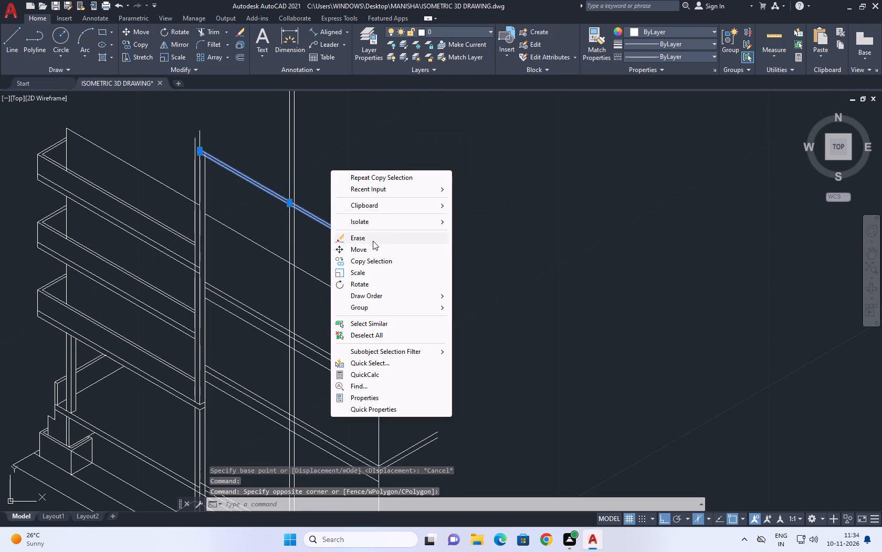
click(370, 240)
Draw a short line at 30° across the column from the end of the sloping wall line above the top balcony.
middle_drag(236, 277, 311, 274)
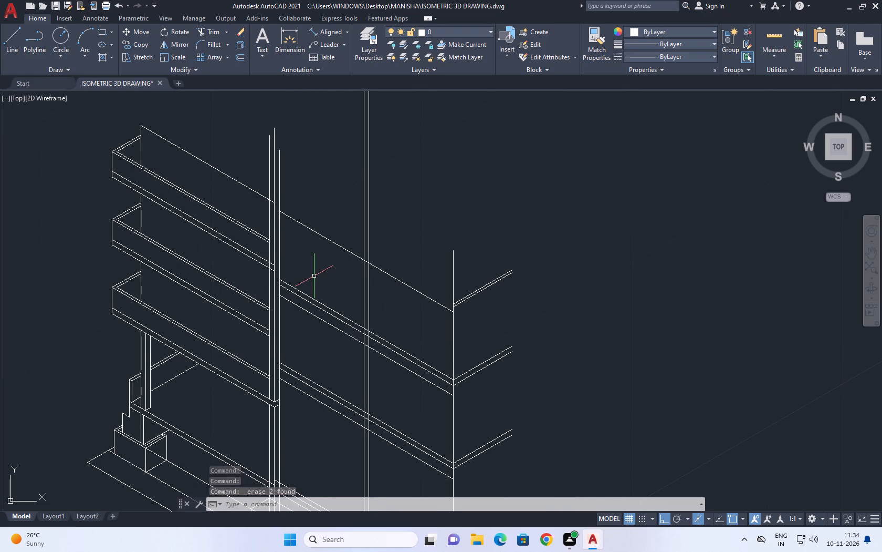
click(9, 28)
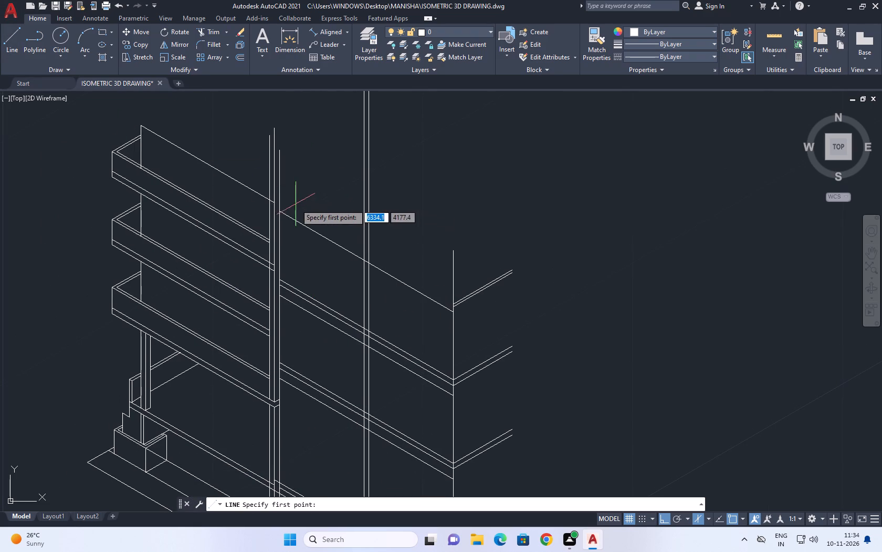
scroll(293, 204, up, 1)
click(263, 202)
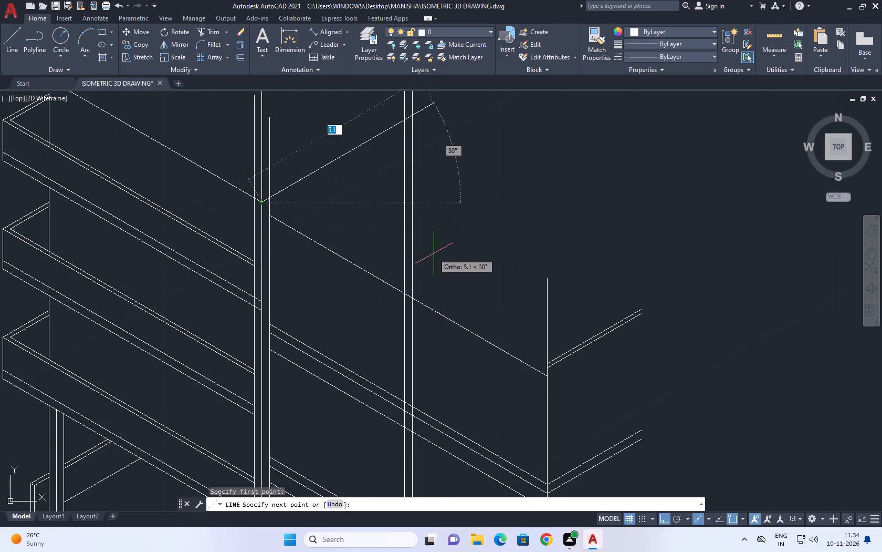
click(302, 168)
key(Escape)
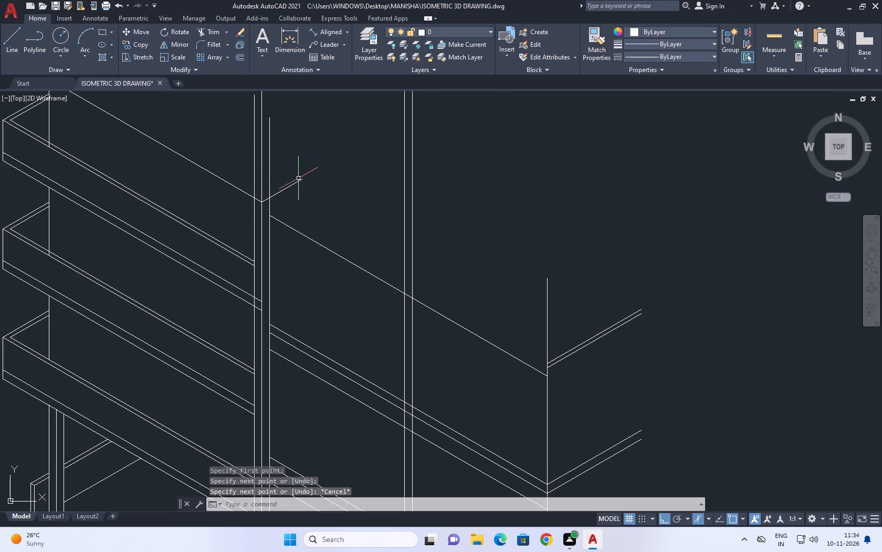
Draw a line parallel to the front slab edges from the short 30° line's crossing with the column edge past the far corner's vertical.
key(space)
click(270, 199)
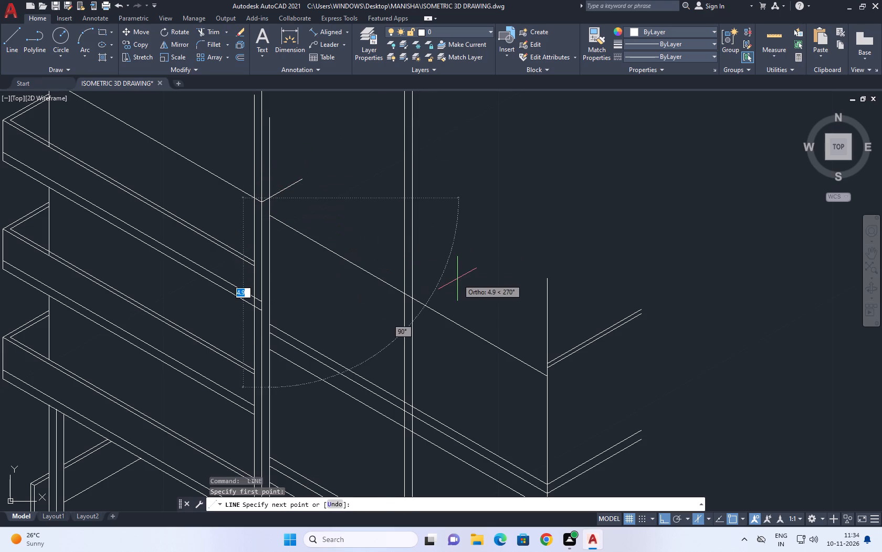
key(F5)
scroll(566, 375, up, 3)
click(596, 377)
key(Escape)
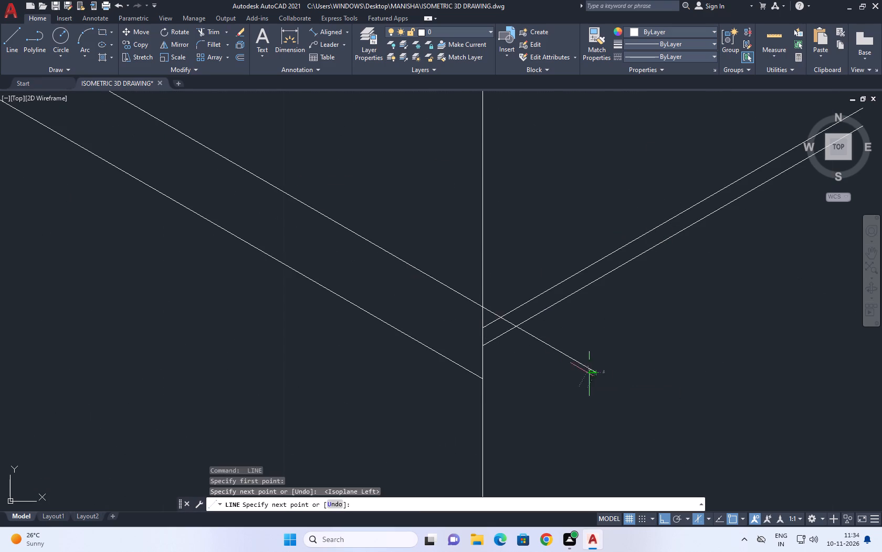
Trim the new sloping line back to the corner's vertical edge and erase the leftover piece between the two receding side lines.
text(TR)
key(space)
drag(558, 339, 559, 343)
click(535, 370)
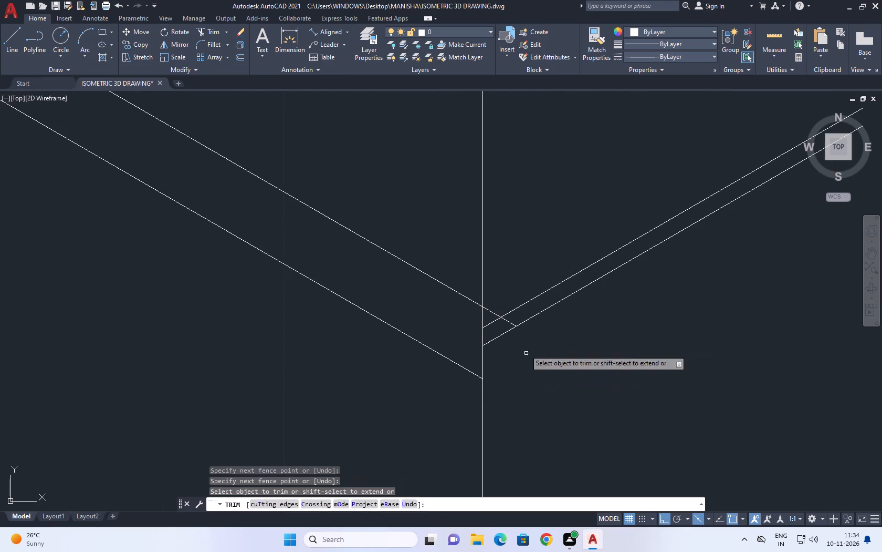
click(491, 310)
click(488, 315)
key(Escape)
click(505, 321)
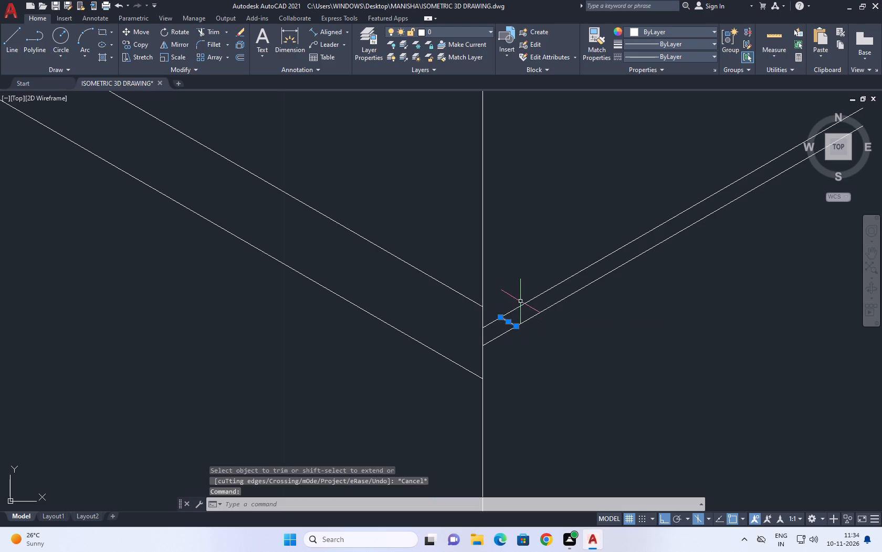
key(Delete)
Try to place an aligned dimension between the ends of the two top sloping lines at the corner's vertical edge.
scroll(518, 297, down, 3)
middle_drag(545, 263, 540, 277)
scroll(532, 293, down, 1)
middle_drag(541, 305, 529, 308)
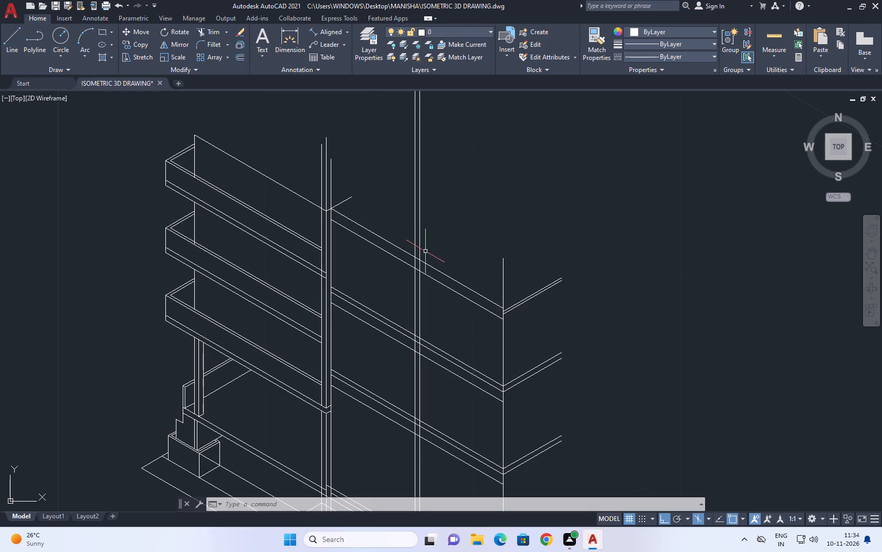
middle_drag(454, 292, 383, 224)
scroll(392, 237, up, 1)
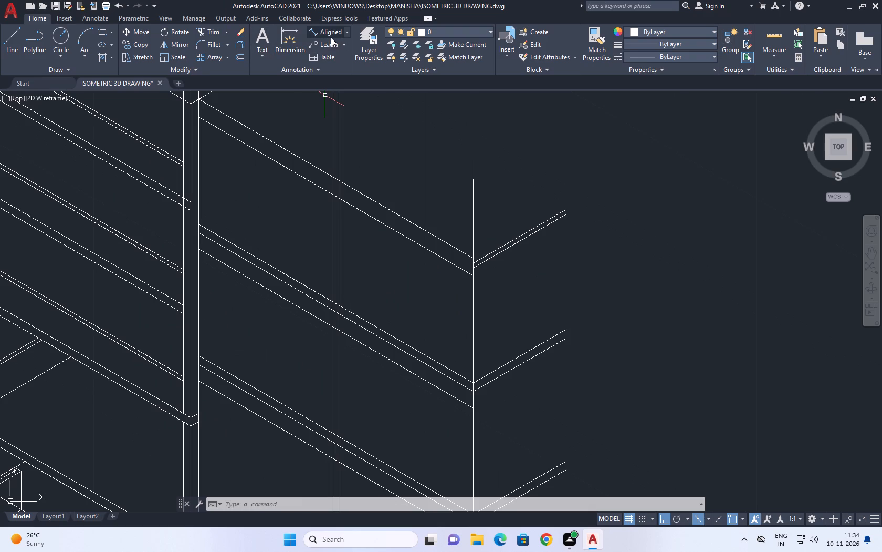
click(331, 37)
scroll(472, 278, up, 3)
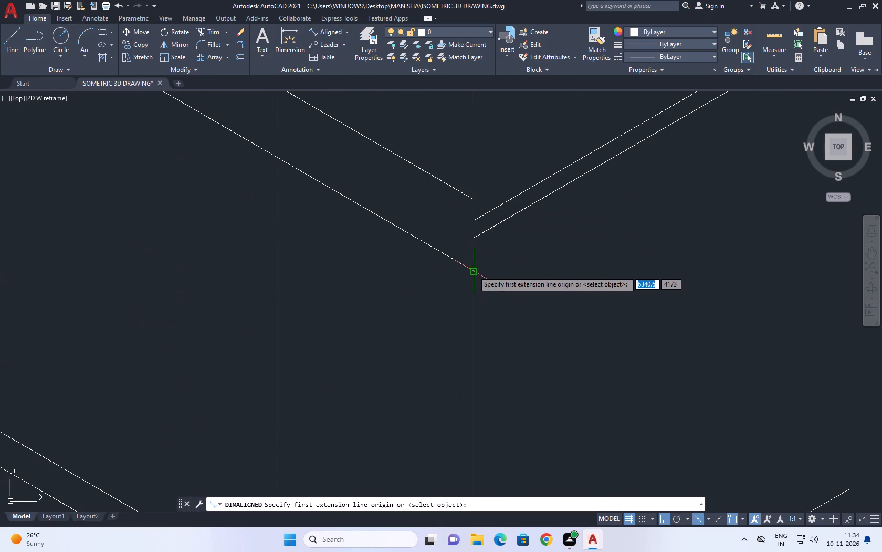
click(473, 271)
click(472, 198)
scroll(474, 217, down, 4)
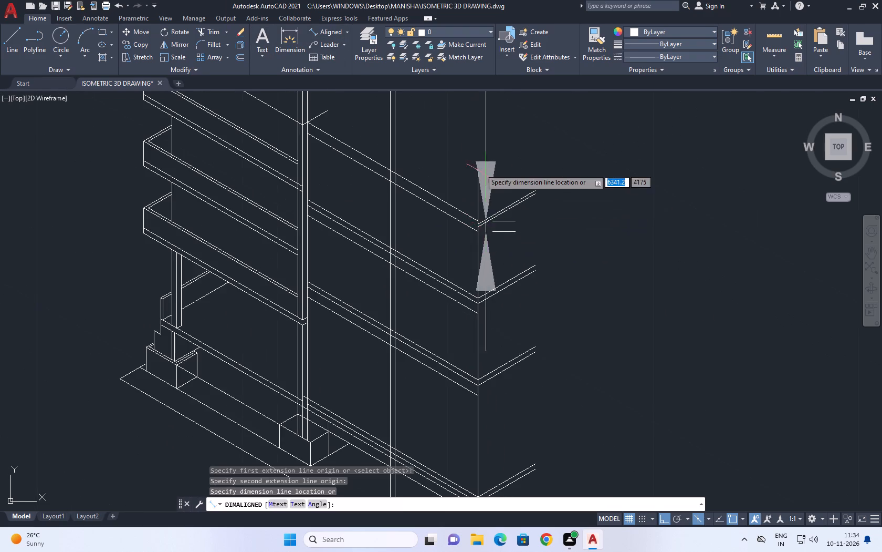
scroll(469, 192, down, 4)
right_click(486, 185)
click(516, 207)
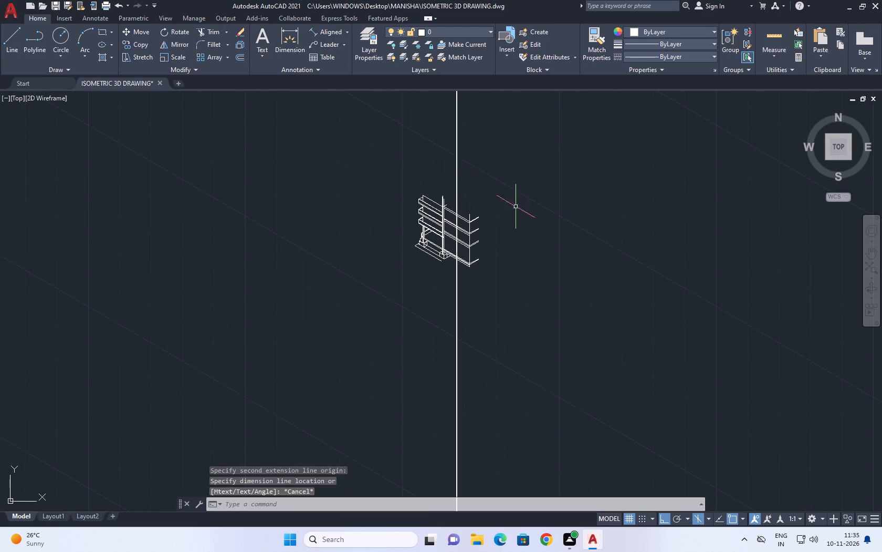
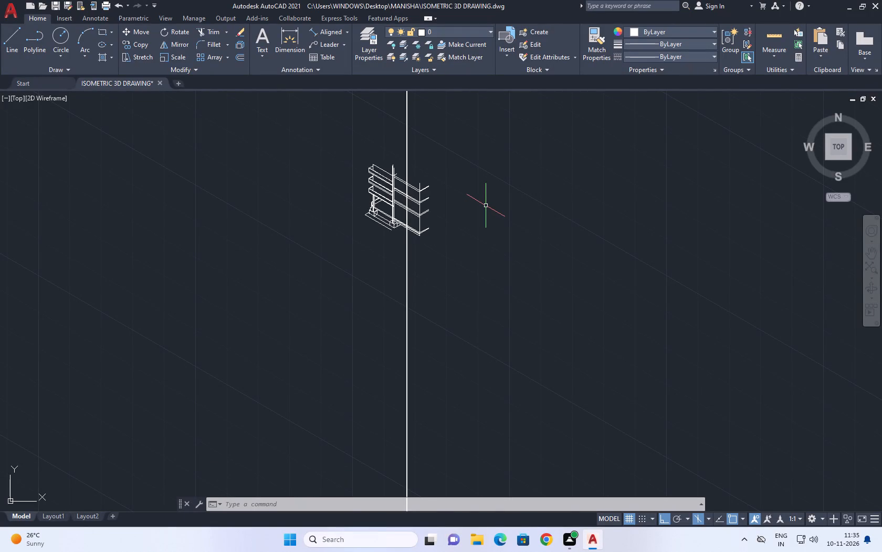
Move the two long vertical lines crossing the wide front bay 2 units at 330° towards the far corner.
scroll(486, 206, up, 1)
middle_drag(332, 193, 390, 195)
scroll(447, 189, up, 2)
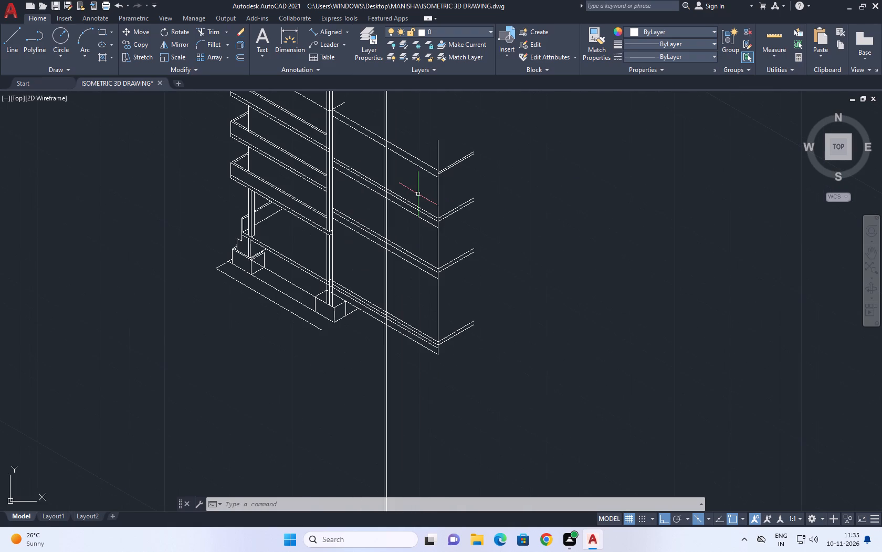
middle_drag(429, 203, 457, 240)
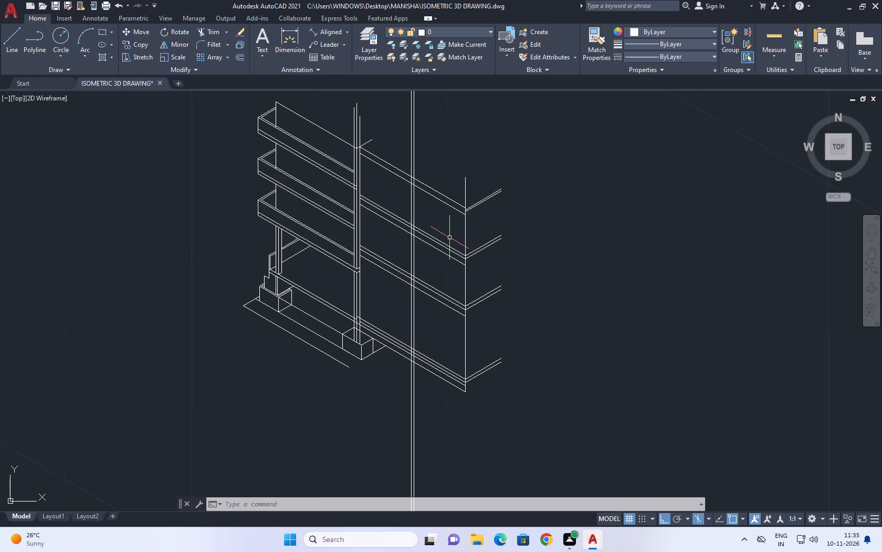
middle_drag(460, 142, 460, 194)
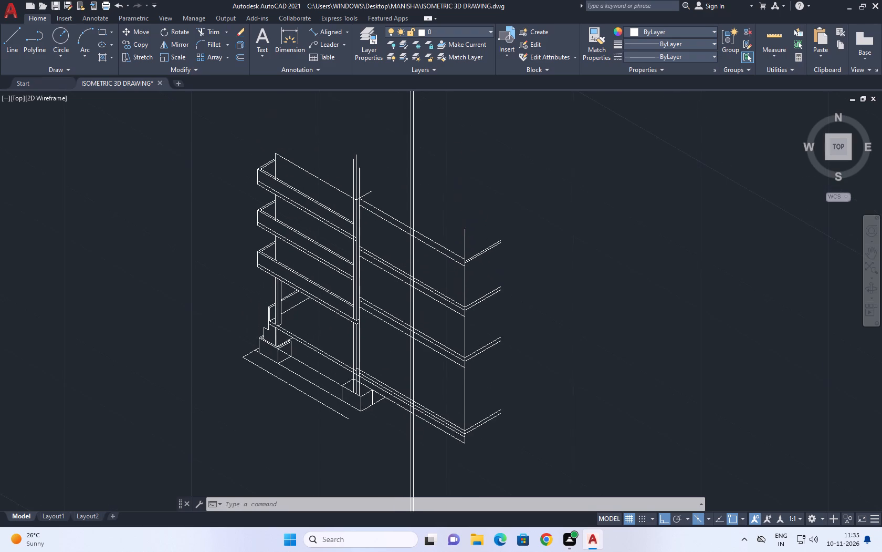
middle_drag(408, 296, 432, 300)
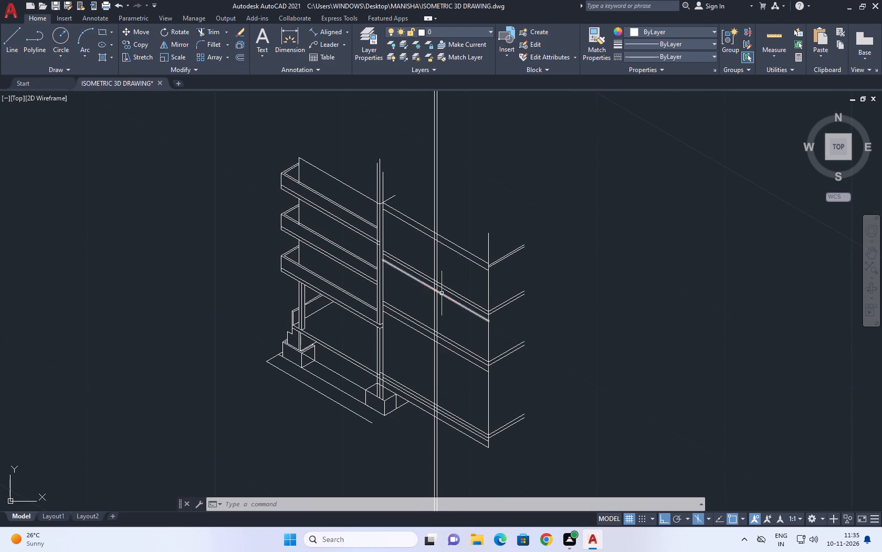
middle_drag(450, 291, 465, 196)
scroll(459, 264, up, 2)
drag(467, 297, 438, 281)
click(416, 268)
middle_drag(534, 299, 388, 169)
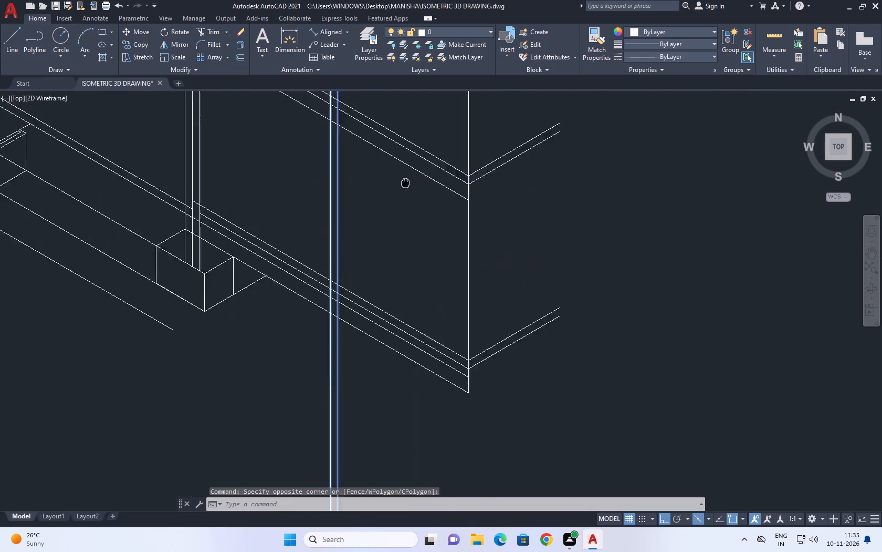
middle_drag(388, 169, 367, 132)
key(m)
key(space)
click(503, 295)
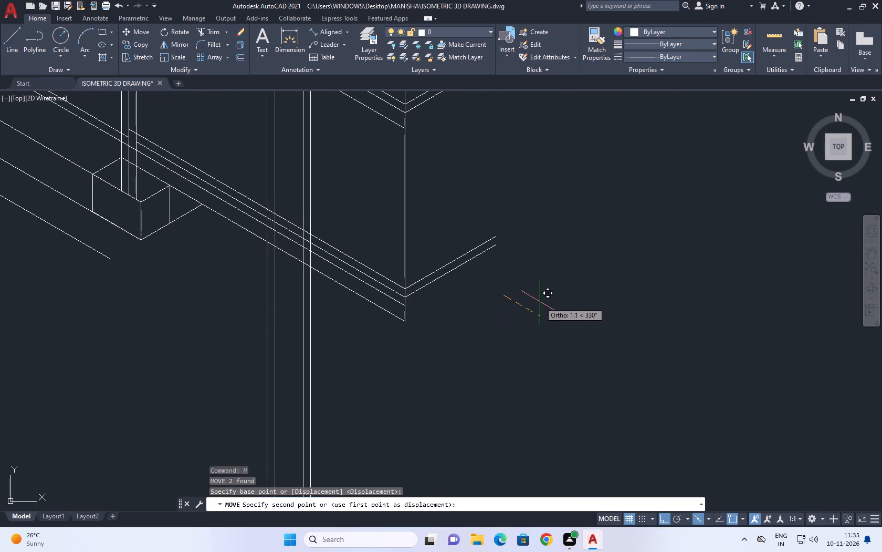
scroll(544, 302, down, 1)
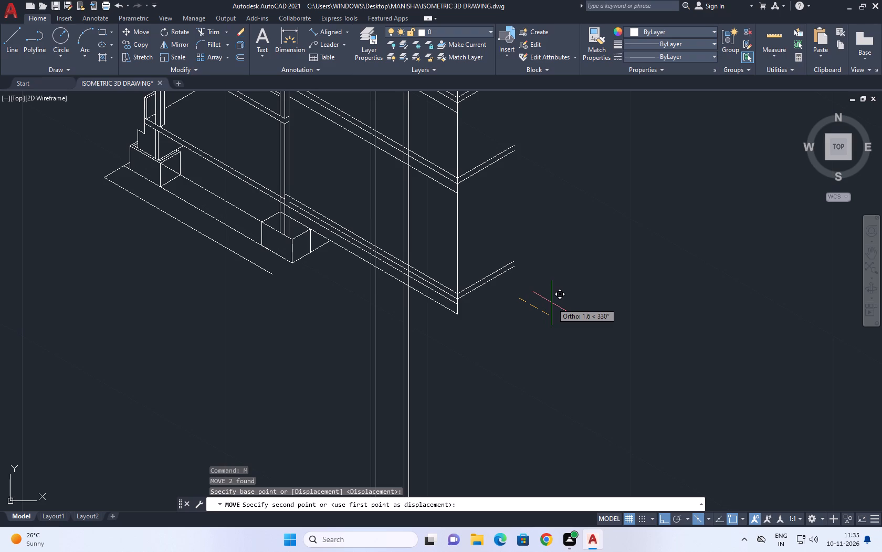
key(2)
key(Return)
Move the same pair of long vertical lines 1 unit back at 150°, away from the far corner.
scroll(529, 298, down, 1)
middle_drag(453, 244, 453, 241)
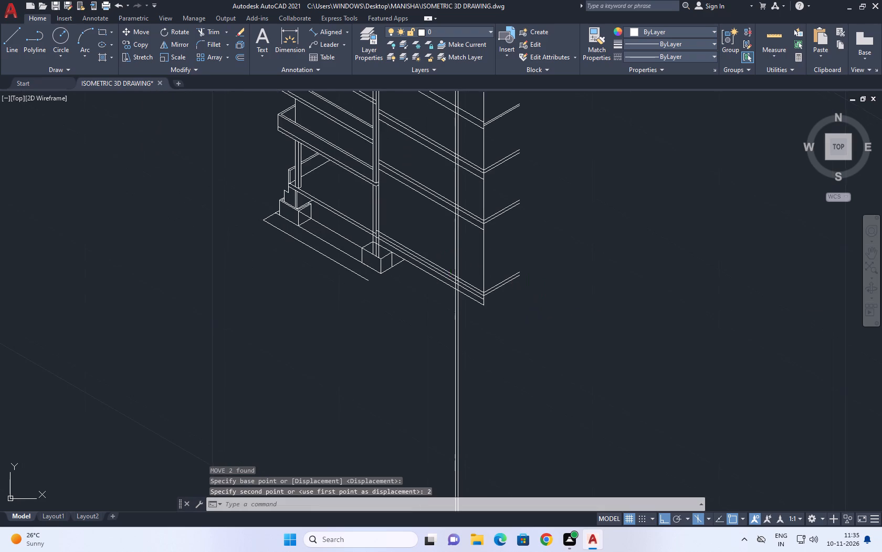
middle_drag(453, 241, 568, 346)
middle_drag(567, 357, 574, 358)
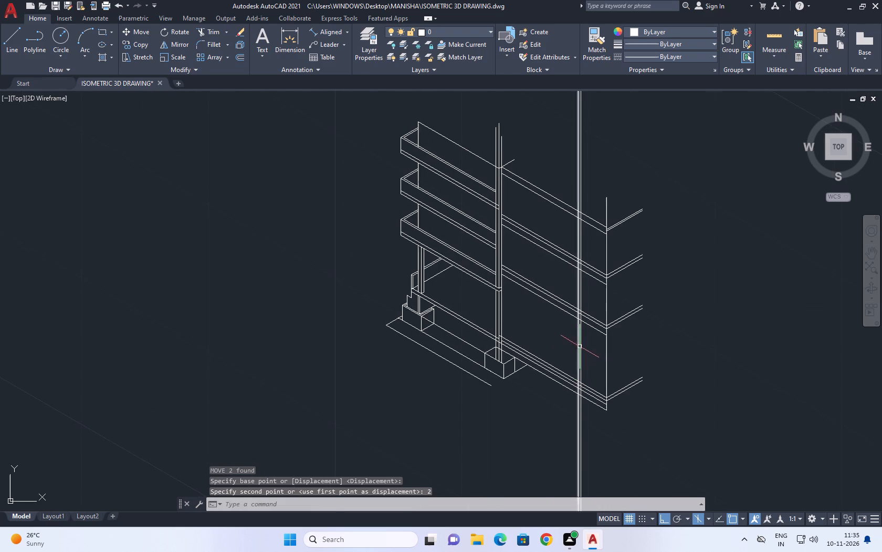
scroll(584, 353, up, 2)
drag(590, 349, 559, 337)
click(535, 319)
middle_drag(680, 349, 646, 344)
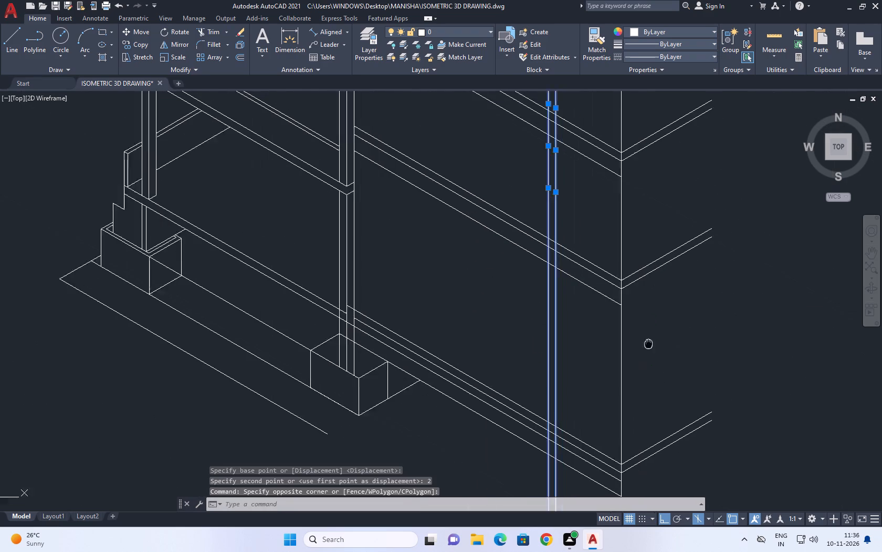
middle_drag(646, 344, 643, 344)
key(m)
key(space)
click(673, 356)
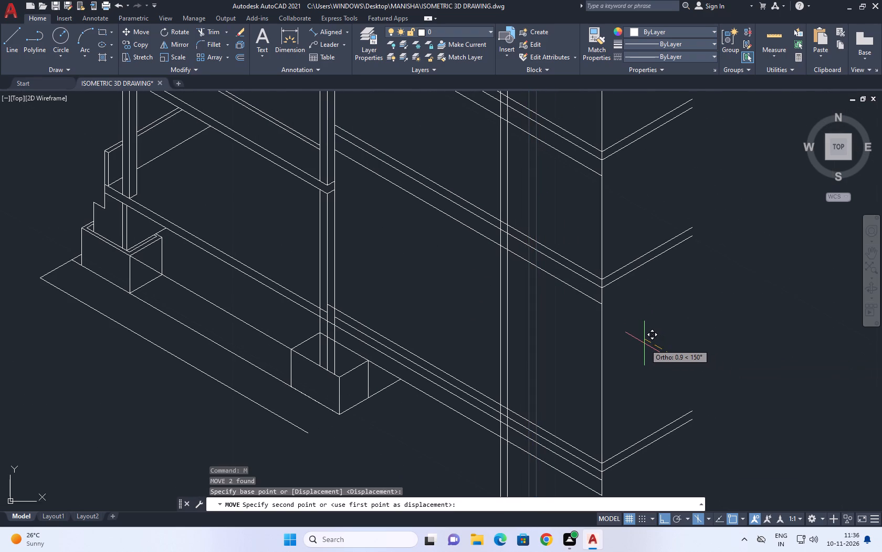
key(1)
key(Return)
Trim the two vertical lines below the ground slab and between its sloping edge lines.
scroll(600, 329, down, 2)
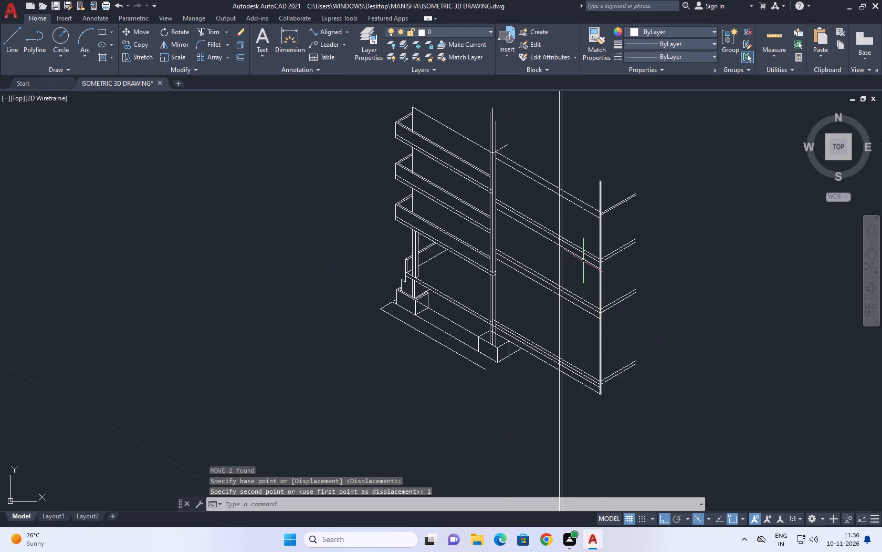
middle_drag(583, 262, 583, 287)
scroll(558, 295, down, 1)
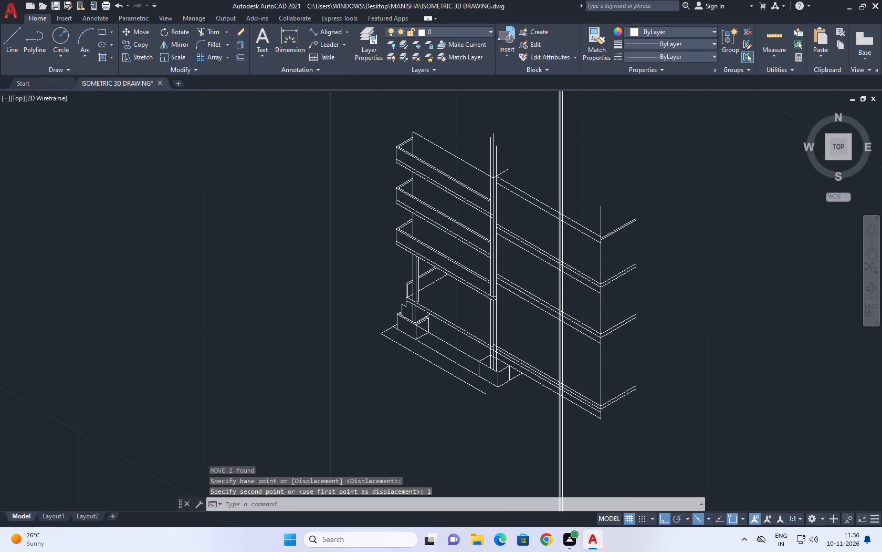
key(t)
key(r)
key(space)
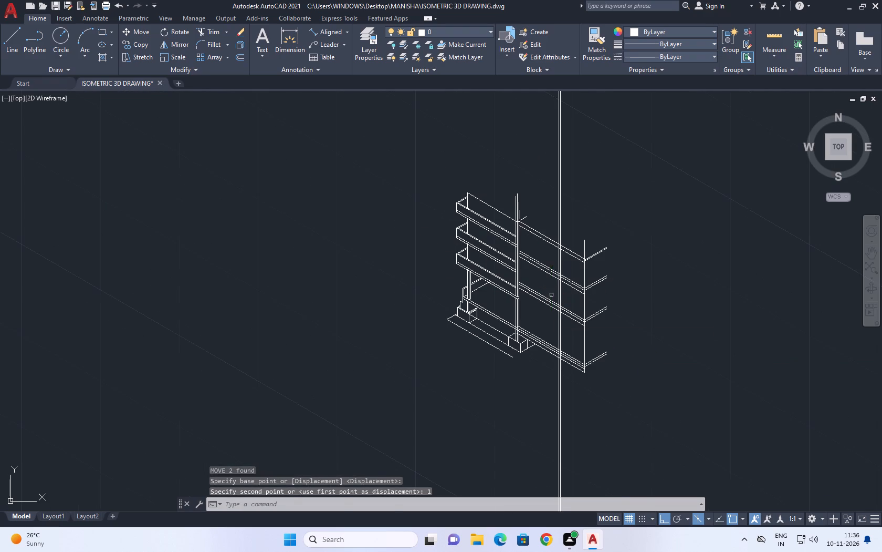
scroll(549, 321, up, 2)
middle_drag(561, 420, 552, 353)
scroll(589, 364, up, 2)
middle_drag(539, 329, 522, 277)
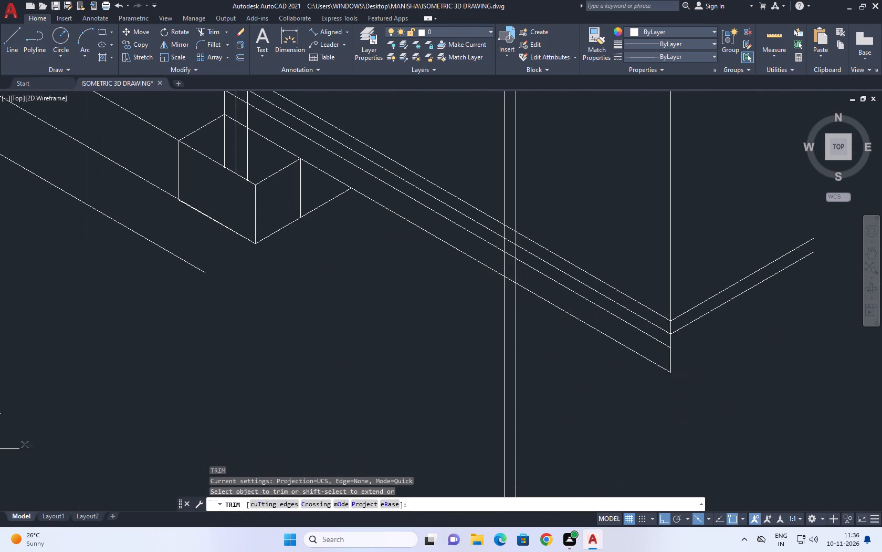
drag(544, 347, 539, 342)
click(460, 303)
click(520, 271)
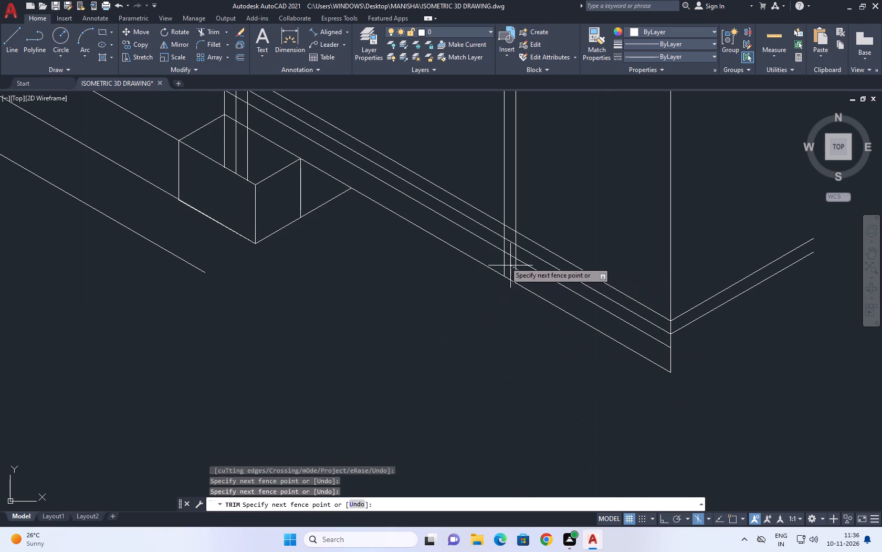
click(492, 255)
scroll(510, 238, up, 2)
click(526, 239)
click(476, 202)
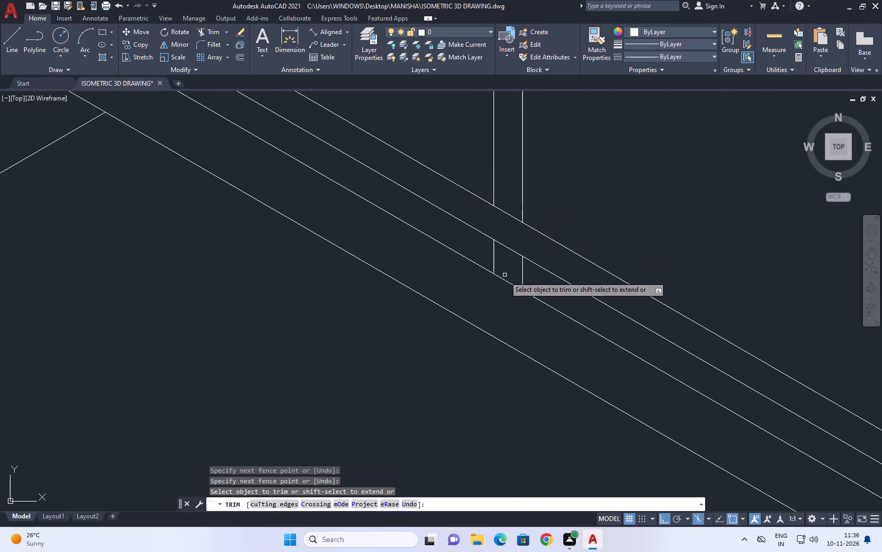
click(530, 284)
click(475, 252)
Trim the two vertical lines where they cross the first- and second-floor slab bands.
scroll(528, 308, down, 7)
scroll(524, 236, up, 4)
click(618, 324)
click(596, 308)
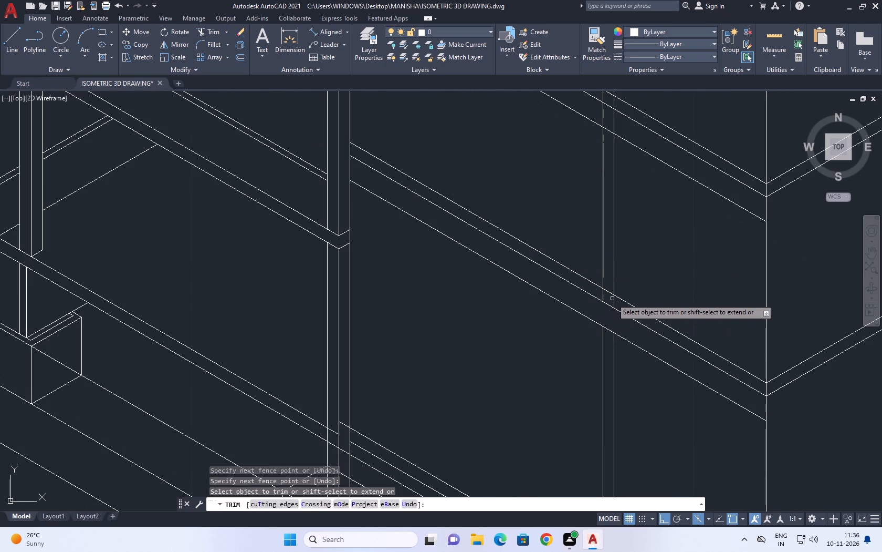
click(619, 302)
click(596, 290)
middle_drag(632, 180, 607, 351)
scroll(622, 212, up, 1)
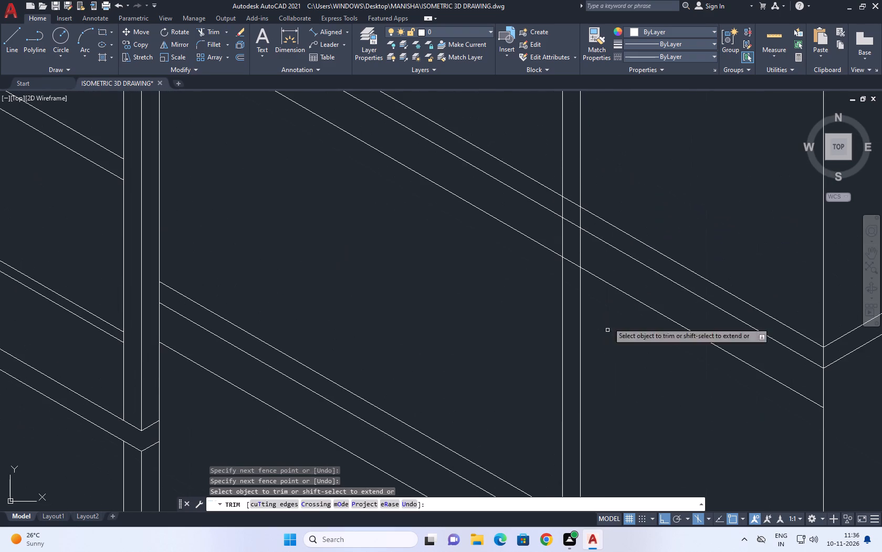
drag(610, 265, 600, 258)
click(529, 206)
click(583, 218)
click(550, 202)
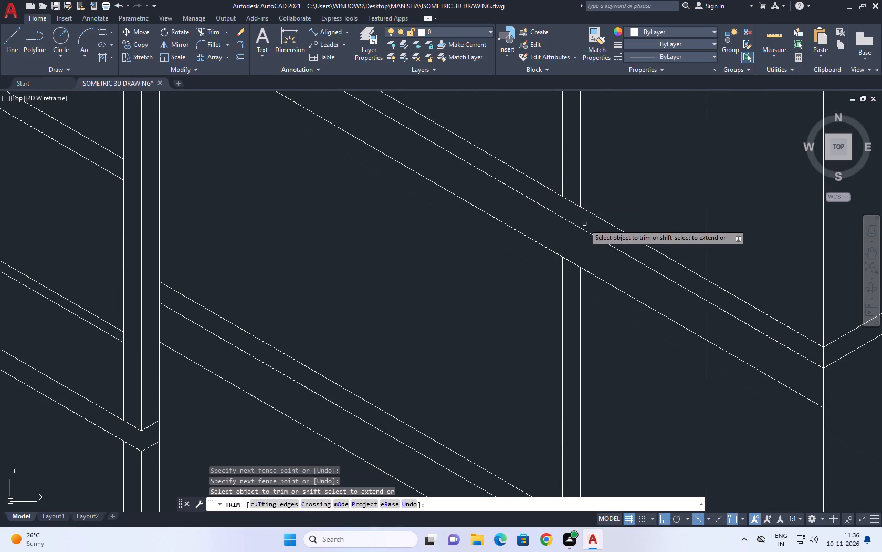
Trim the two vertical lines where they cross the topmost pair of sloping lines.
scroll(584, 230, down, 3)
middle_drag(619, 198, 600, 259)
scroll(570, 224, up, 3)
drag(571, 228, 562, 223)
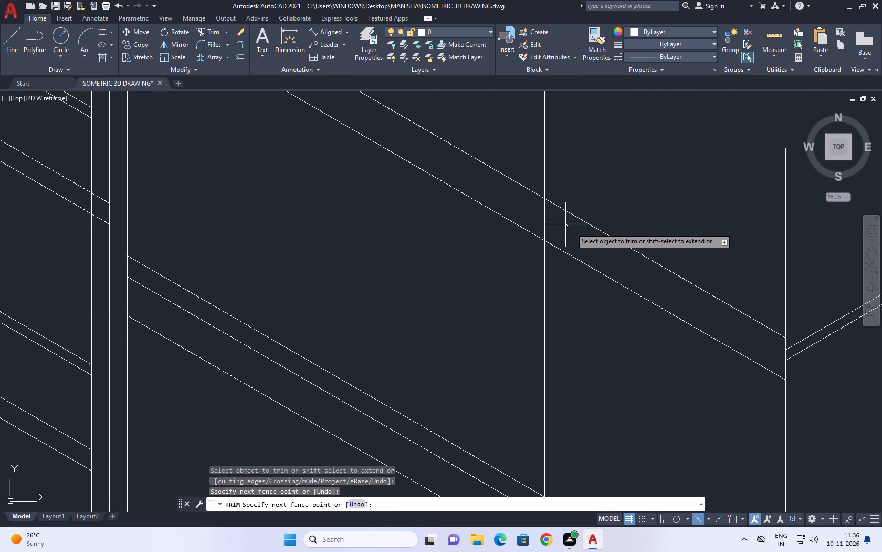
drag(562, 223, 547, 214)
click(505, 190)
drag(554, 217, 560, 229)
scroll(560, 227, down, 6)
key(Escape)
Erase the two leftover vertical lines above the topmost sloping lines.
scroll(559, 218, up, 2)
drag(592, 191, 571, 173)
click(541, 139)
middle_drag(572, 156, 573, 179)
key(Delete)
Erase the two topmost receding side lines at the far corner's vertical edge.
middle_drag(570, 326, 544, 280)
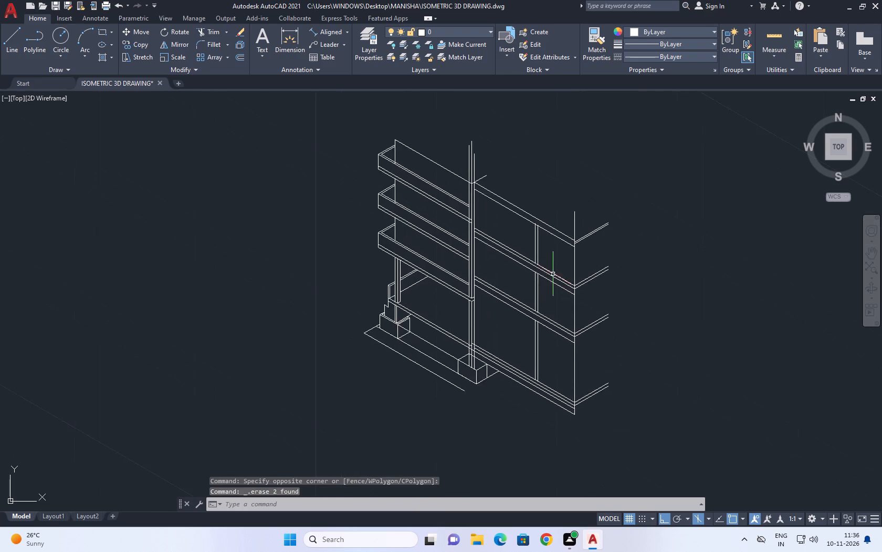
scroll(555, 273, up, 2)
scroll(607, 192, up, 2)
drag(617, 230, 608, 200)
click(598, 162)
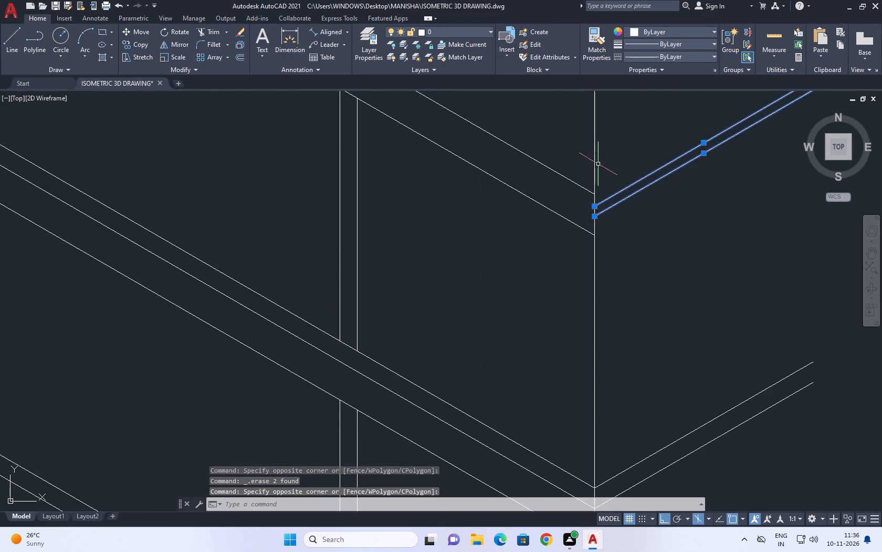
middle_drag(621, 178, 528, 193)
key(Delete)
Erase the two topmost sloping lines between the column and the far corner's vertical edge.
scroll(523, 213, down, 3)
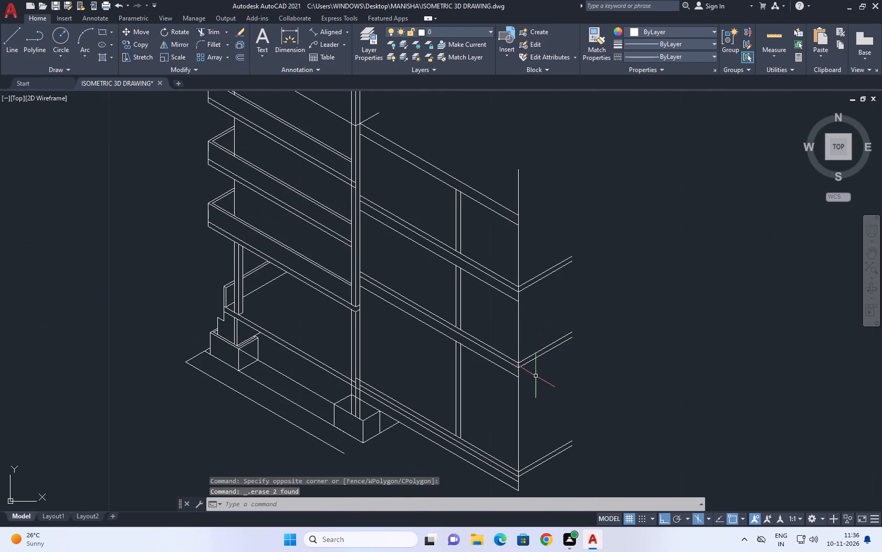
scroll(534, 374, up, 1)
middle_drag(560, 369, 543, 281)
scroll(543, 282, up, 1)
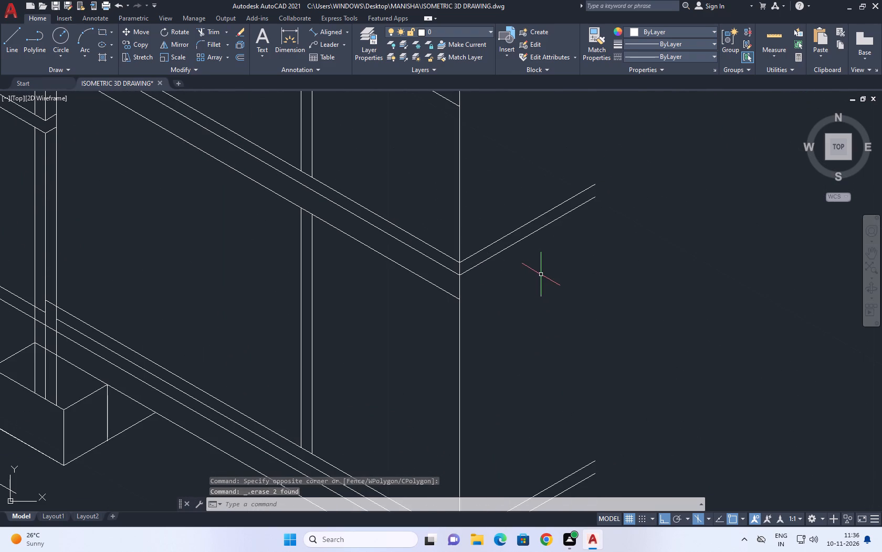
middle_drag(593, 350, 576, 281)
scroll(575, 278, down, 3)
middle_drag(615, 264, 611, 290)
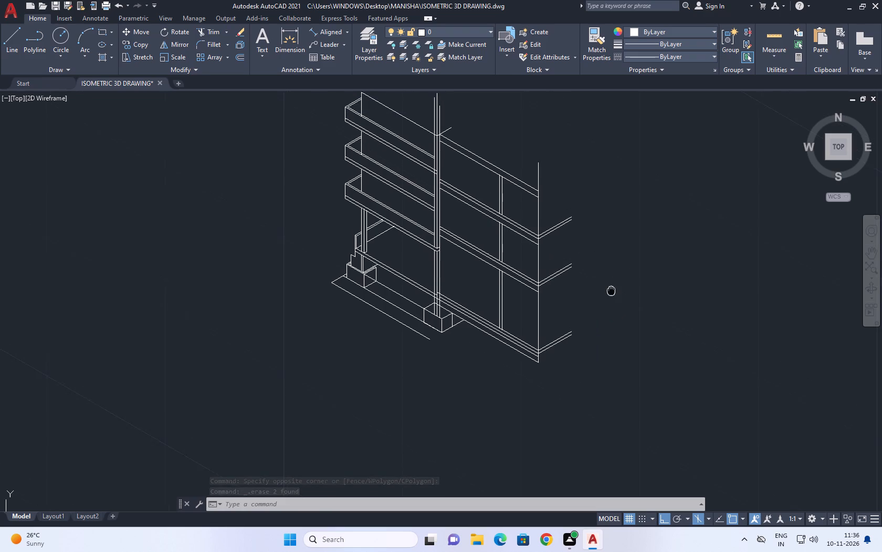
middle_drag(611, 290, 596, 317)
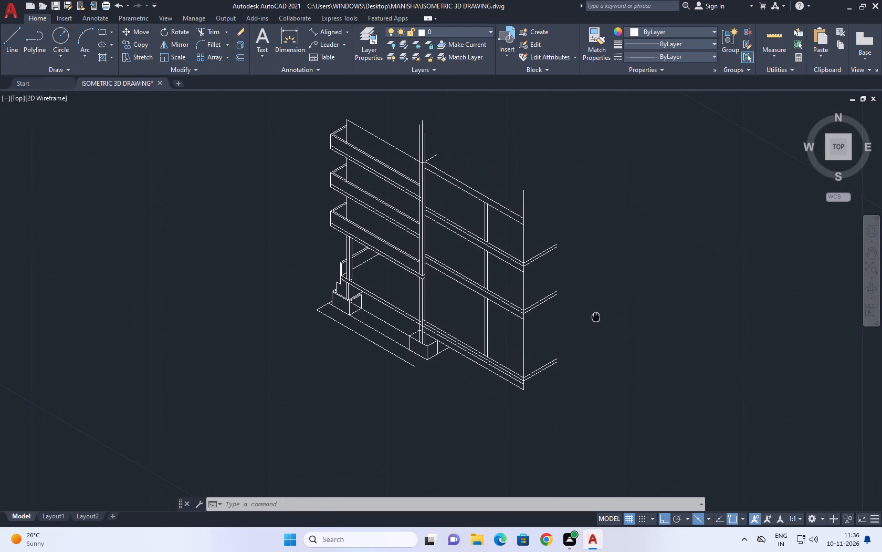
middle_drag(596, 317, 595, 319)
middle_drag(455, 162, 459, 155)
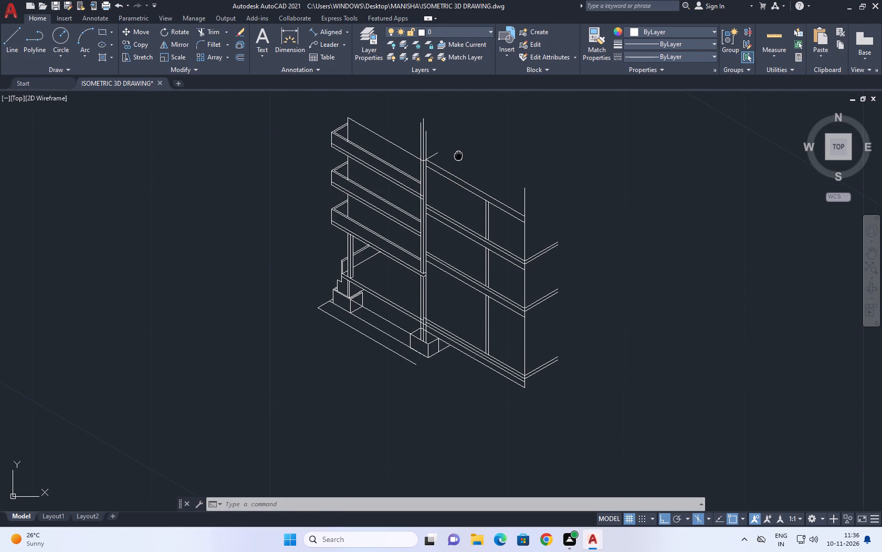
middle_drag(459, 155, 470, 209)
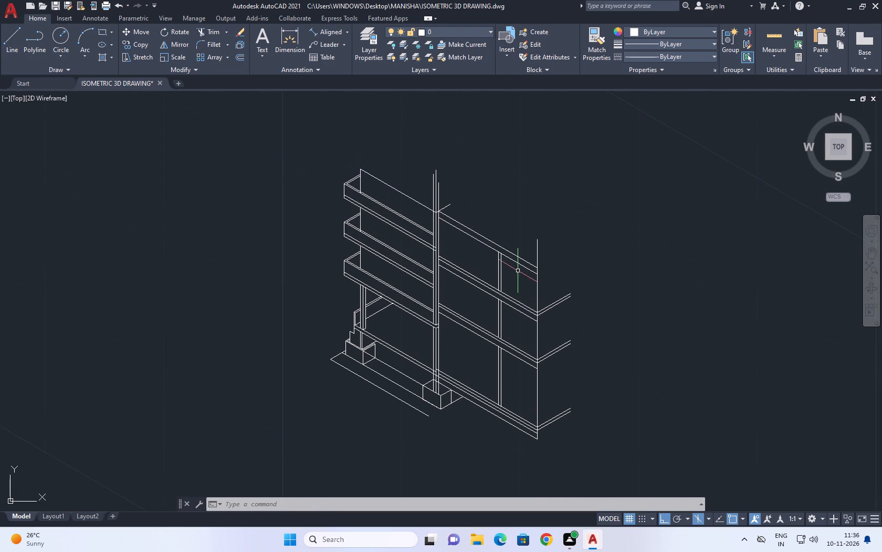
scroll(517, 271, up, 2)
click(525, 220)
drag(510, 249, 509, 257)
key(Delete)
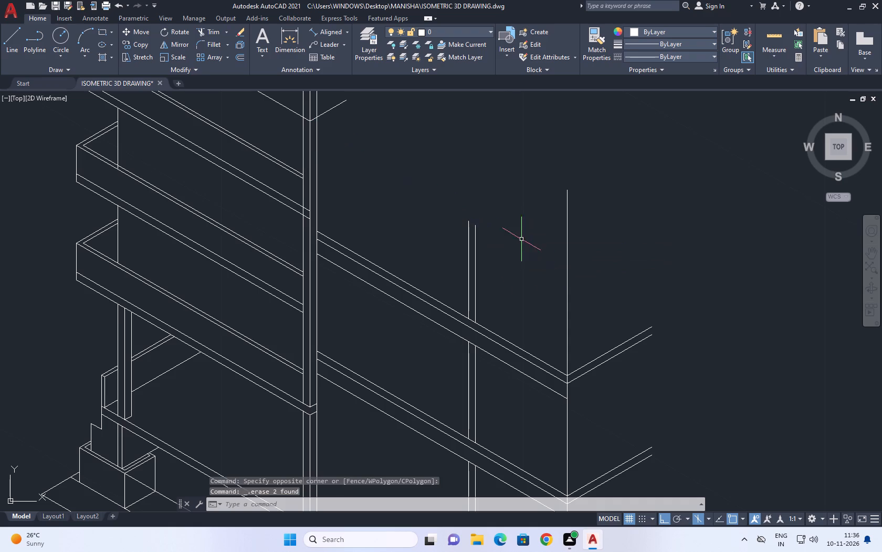
Copy the second-floor slab's three sloping lines and the two uprights above it, from the slab's bottom edge up to the uprights' top end.
drag(544, 324, 542, 331)
drag(510, 383, 507, 388)
drag(512, 261, 505, 260)
click(453, 223)
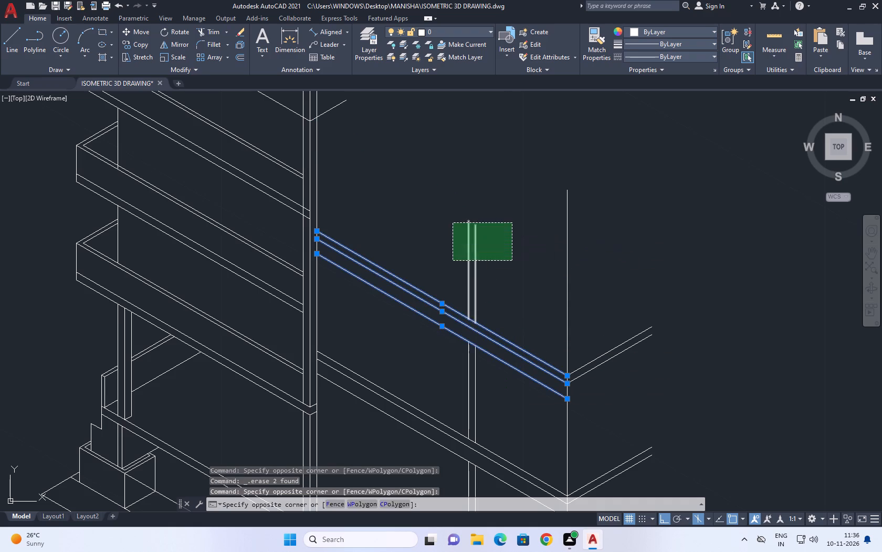
middle_drag(540, 287, 503, 281)
key(c)
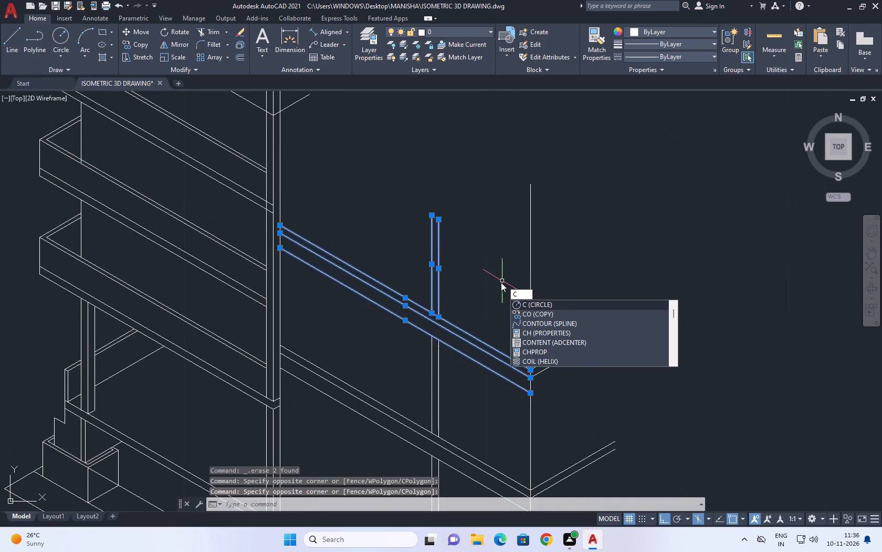
text(O)
key(space)
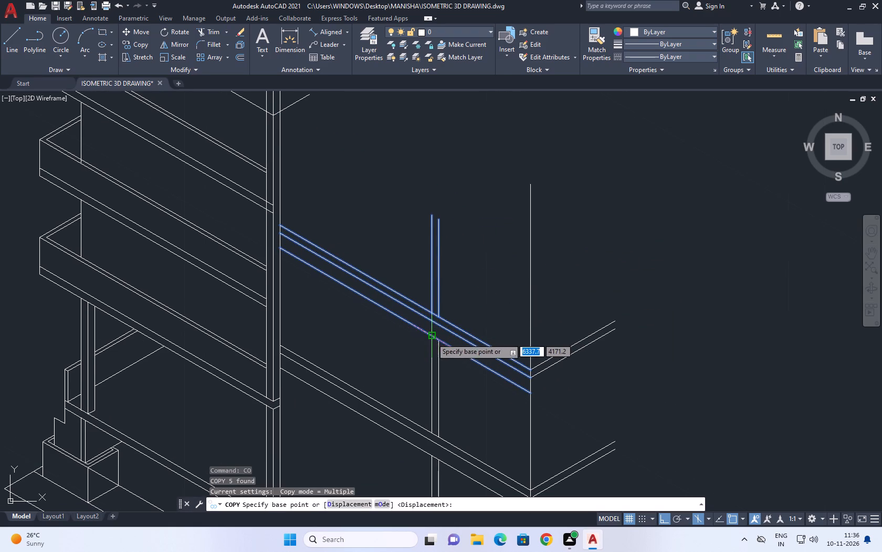
click(432, 338)
click(430, 213)
scroll(580, 209, down, 2)
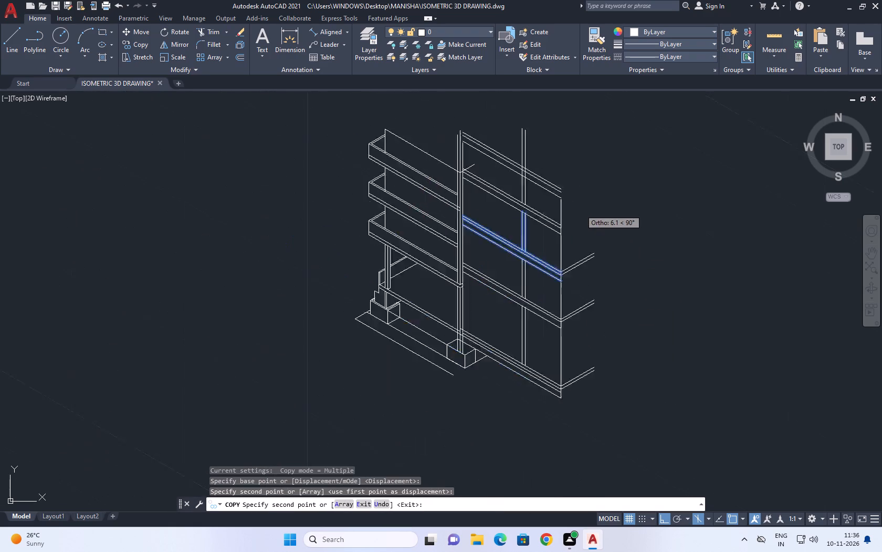
scroll(580, 209, down, 1)
key(Escape)
middle_drag(589, 158, 581, 188)
scroll(490, 218, up, 3)
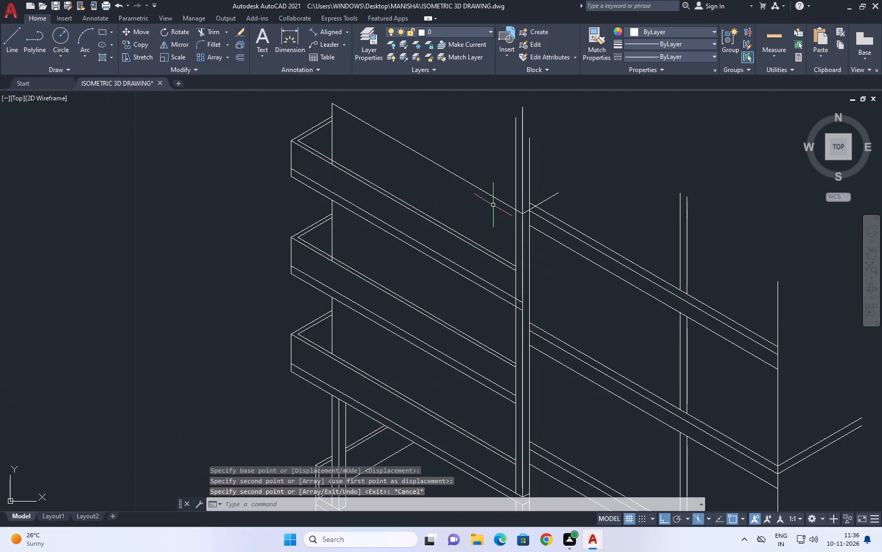
Stretch the free end of the short receding line near the column's top back to the column's nearest vertical edge.
scroll(534, 199, up, 1)
middle_drag(559, 202, 549, 220)
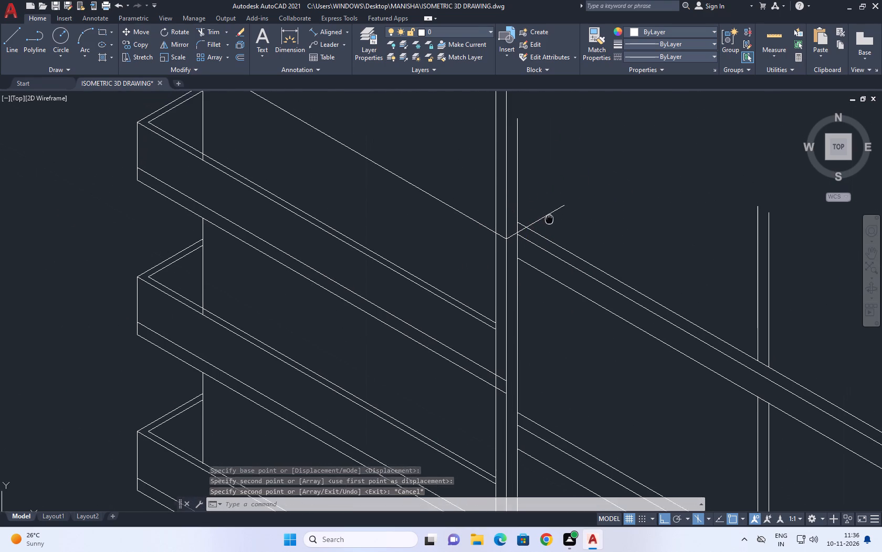
middle_drag(549, 220, 521, 240)
scroll(521, 240, down, 2)
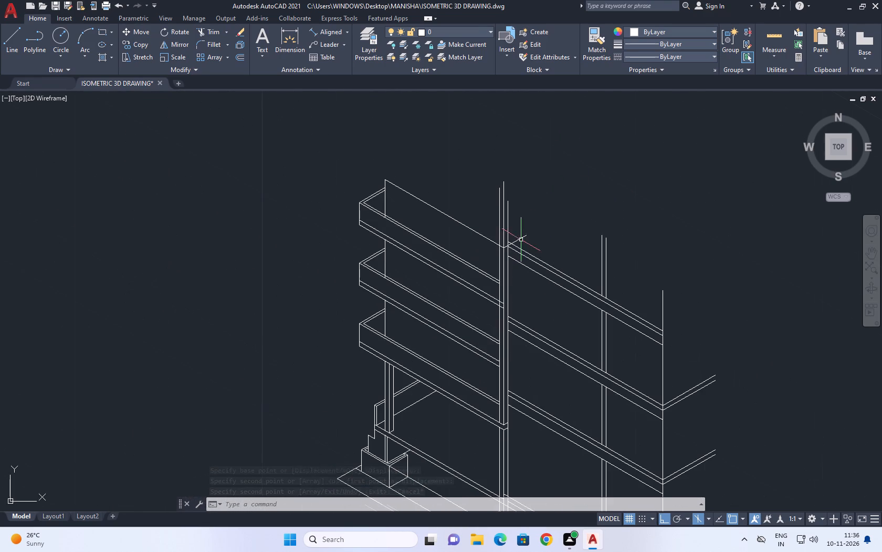
middle_drag(601, 241, 598, 214)
middle_drag(591, 300, 562, 275)
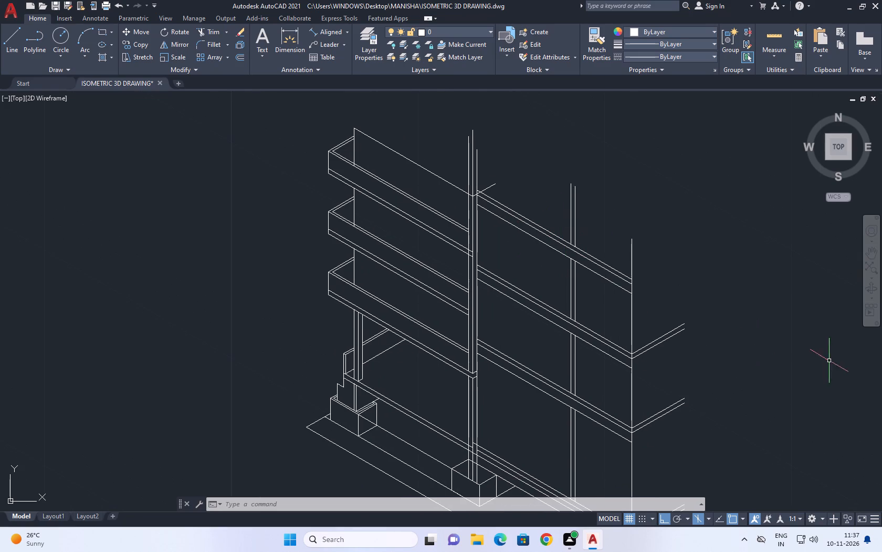
middle_drag(725, 265, 610, 241)
scroll(355, 179, up, 2)
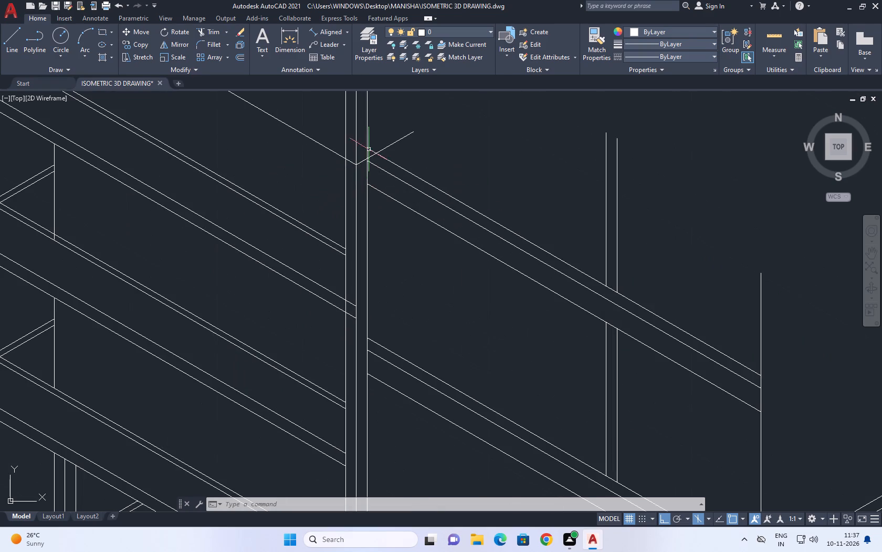
middle_drag(362, 141, 383, 205)
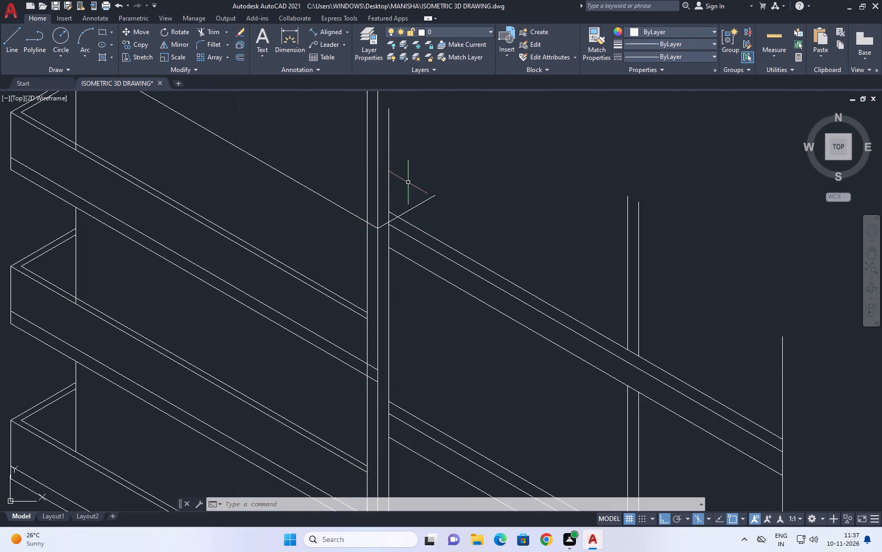
scroll(416, 187, up, 3)
drag(486, 254, 487, 261)
click(429, 171)
click(488, 220)
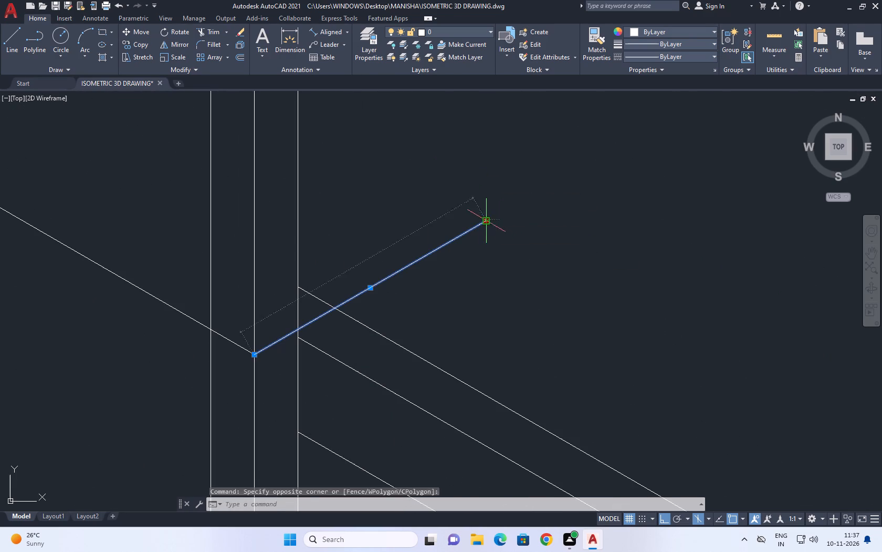
drag(299, 333, 311, 329)
right_drag(463, 206, 457, 197)
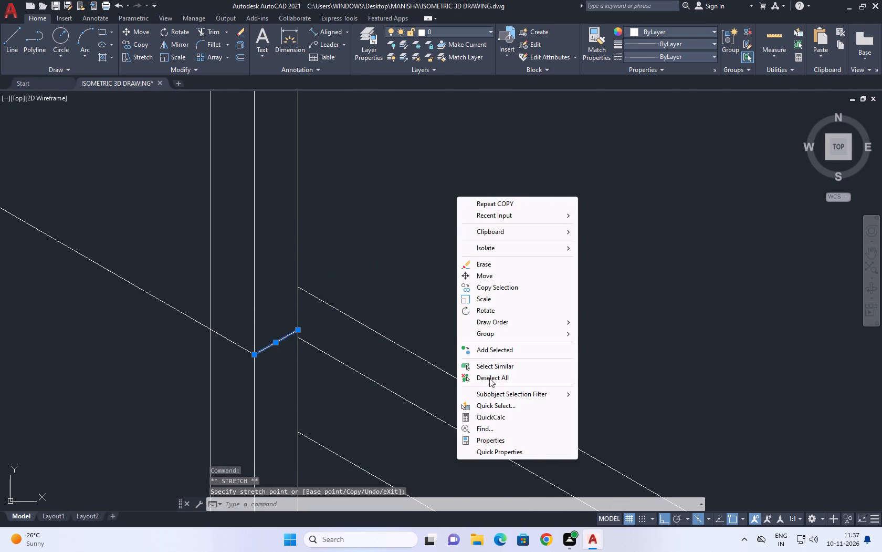
click(503, 379)
Draw two parallel receding lines at 30° from the top-level slab's two upper edges at the far corner's vertical edge.
scroll(428, 290, down, 5)
middle_drag(587, 255, 533, 231)
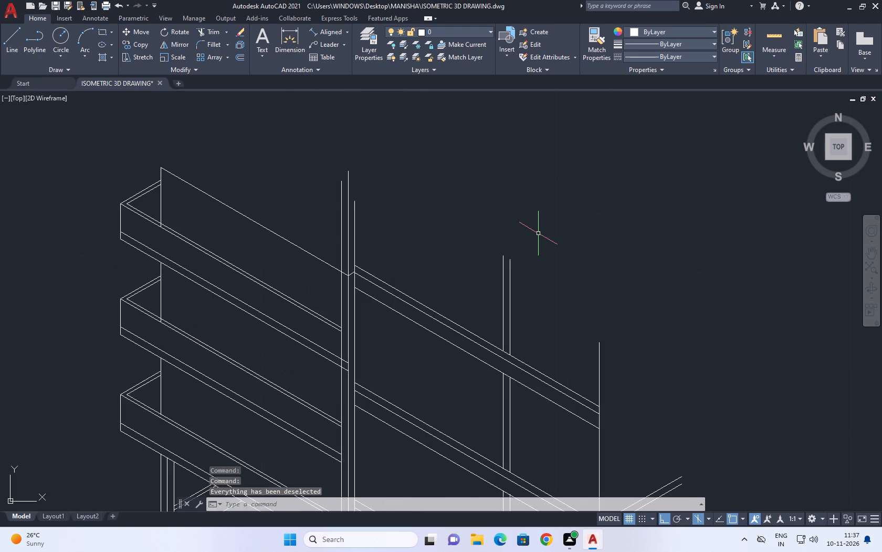
key(l)
key(space)
middle_drag(632, 352, 487, 206)
scroll(467, 259, up, 1)
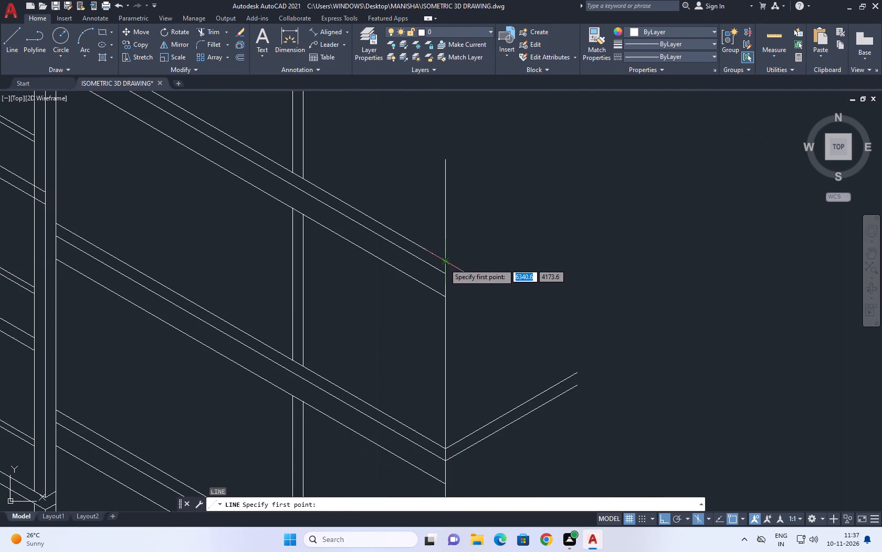
click(444, 263)
key(F5)
click(561, 166)
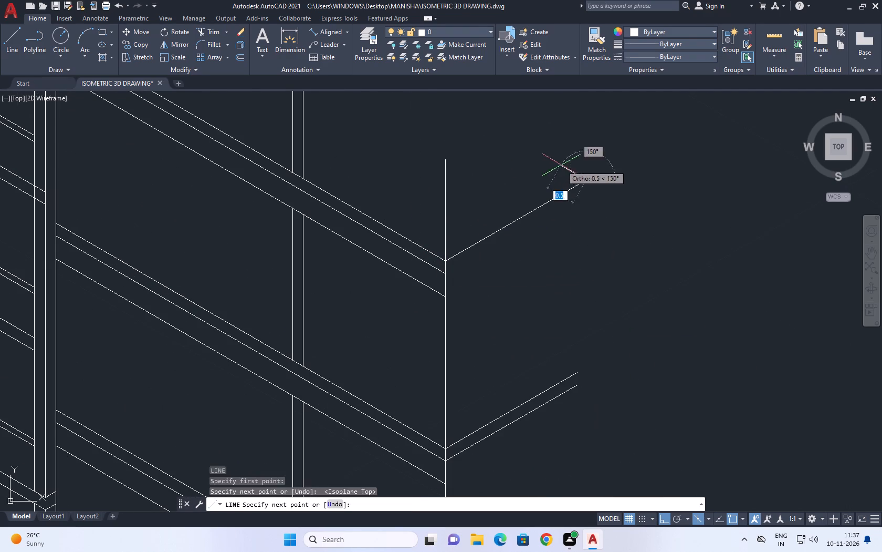
key(Escape)
key(space)
drag(444, 274, 459, 273)
drag(602, 209, 592, 216)
key(Escape)
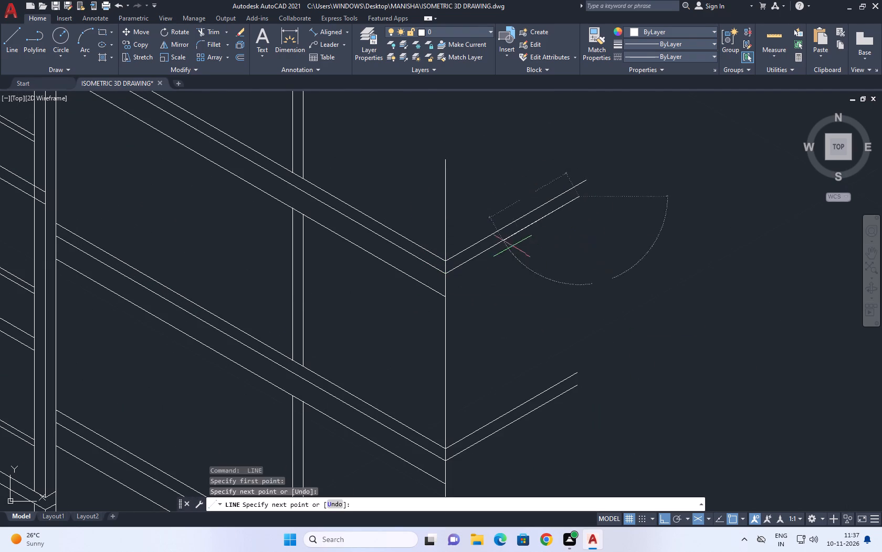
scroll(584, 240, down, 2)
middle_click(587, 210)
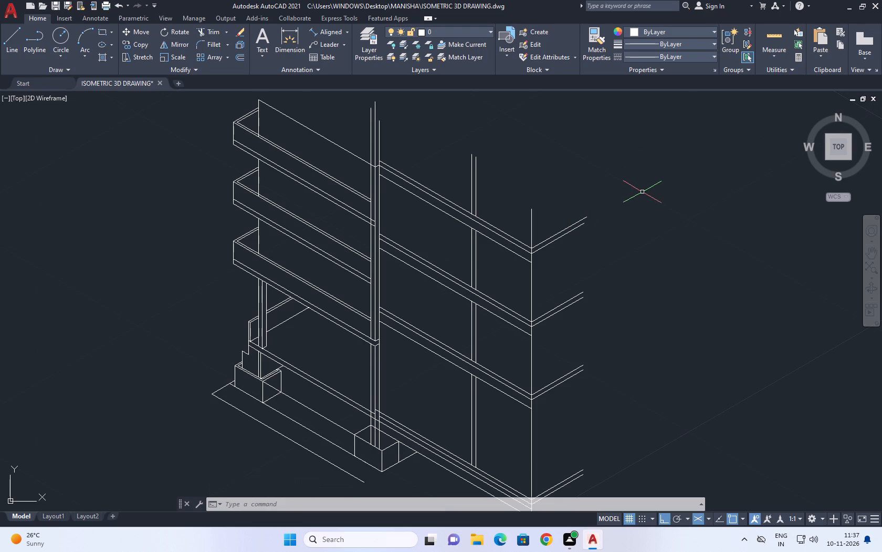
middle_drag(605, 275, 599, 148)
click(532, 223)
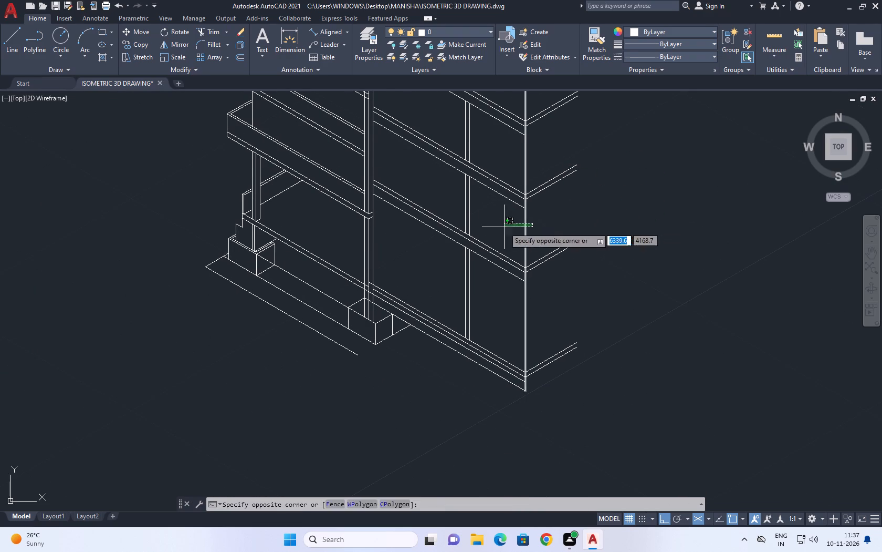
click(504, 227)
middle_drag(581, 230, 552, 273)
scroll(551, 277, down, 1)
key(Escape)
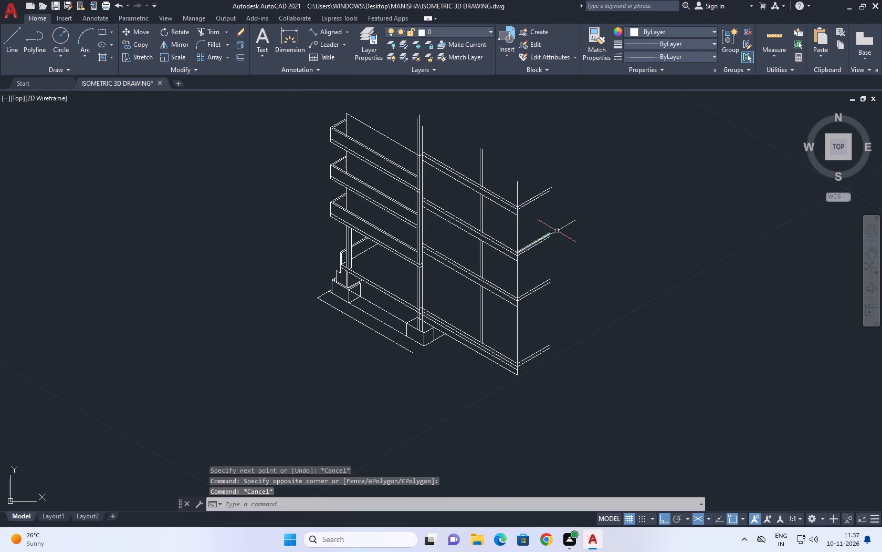
Move the far corner's vertical edge 3 units outward along the front face's 330° direction.
middle_drag(559, 231, 534, 196)
key(m)
key(space)
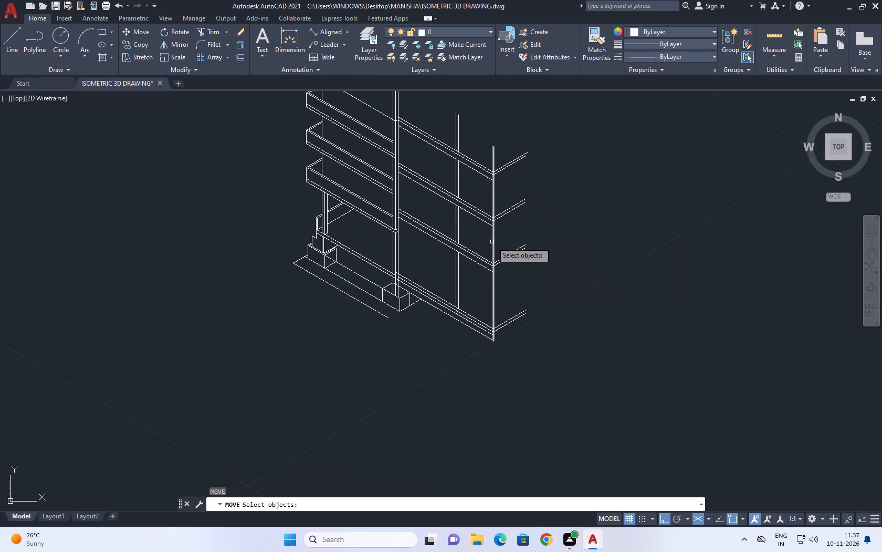
click(493, 242)
key(space)
click(497, 248)
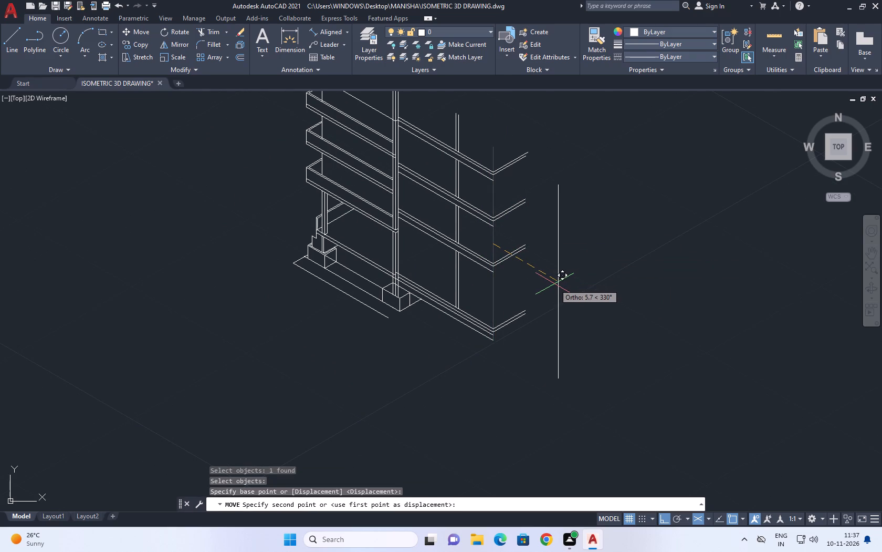
text(3)
key(space)
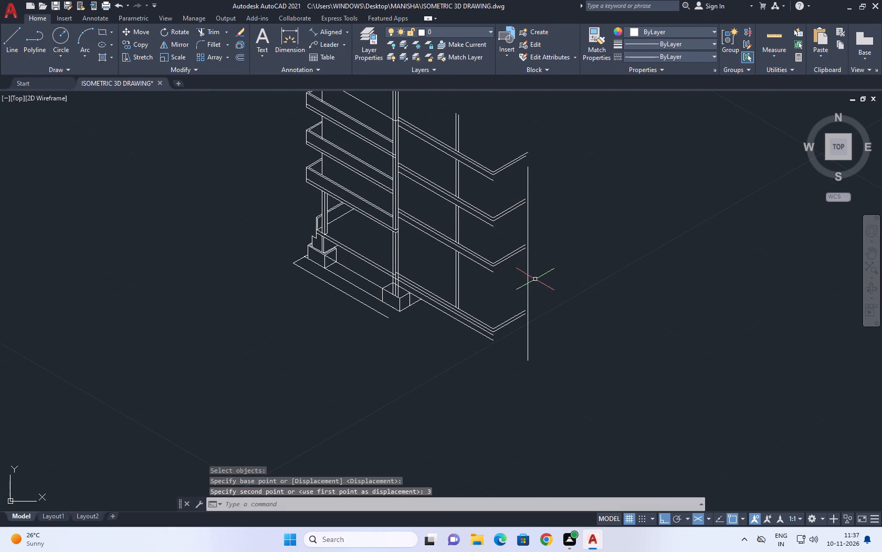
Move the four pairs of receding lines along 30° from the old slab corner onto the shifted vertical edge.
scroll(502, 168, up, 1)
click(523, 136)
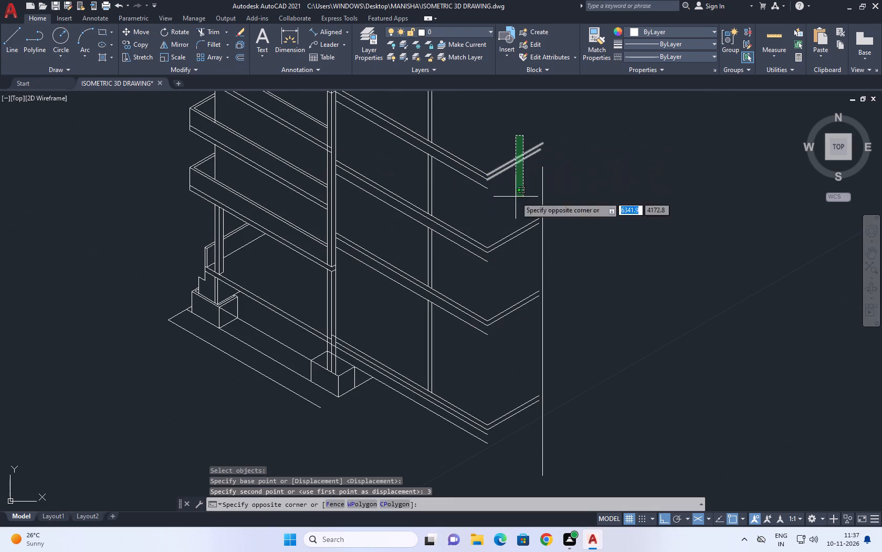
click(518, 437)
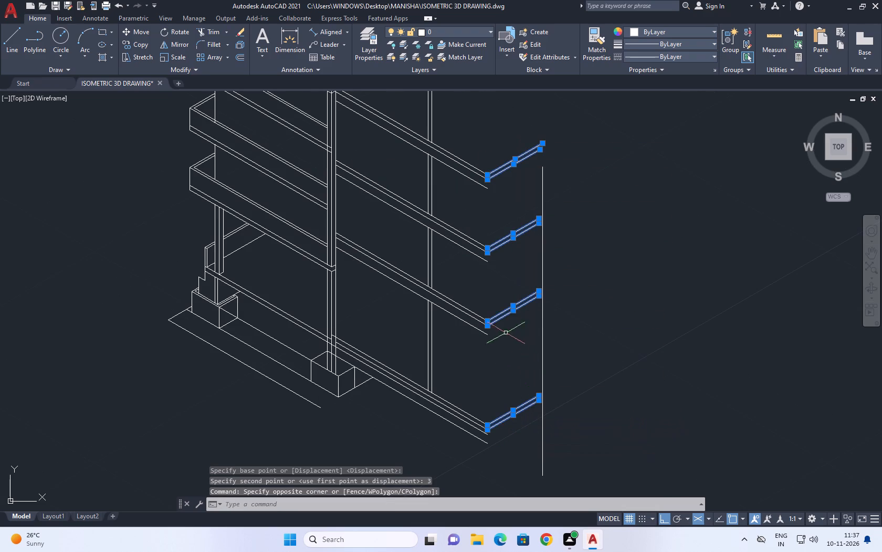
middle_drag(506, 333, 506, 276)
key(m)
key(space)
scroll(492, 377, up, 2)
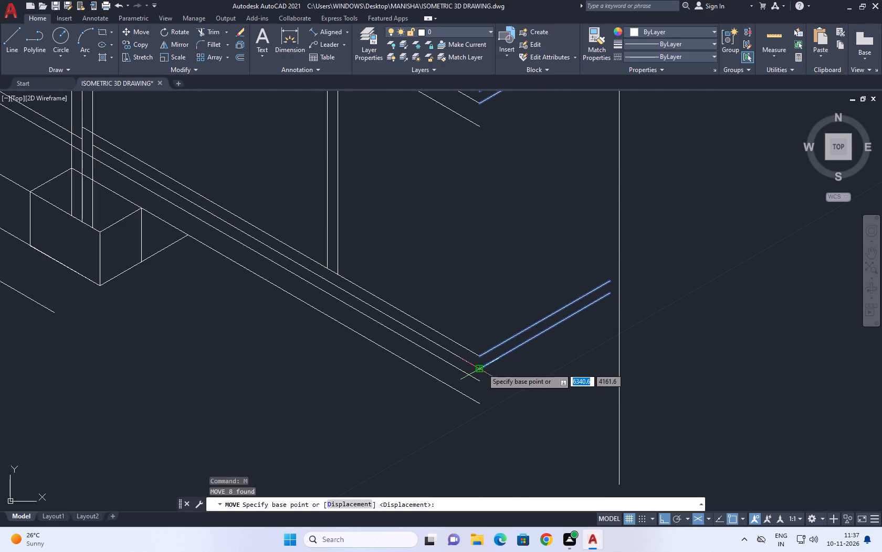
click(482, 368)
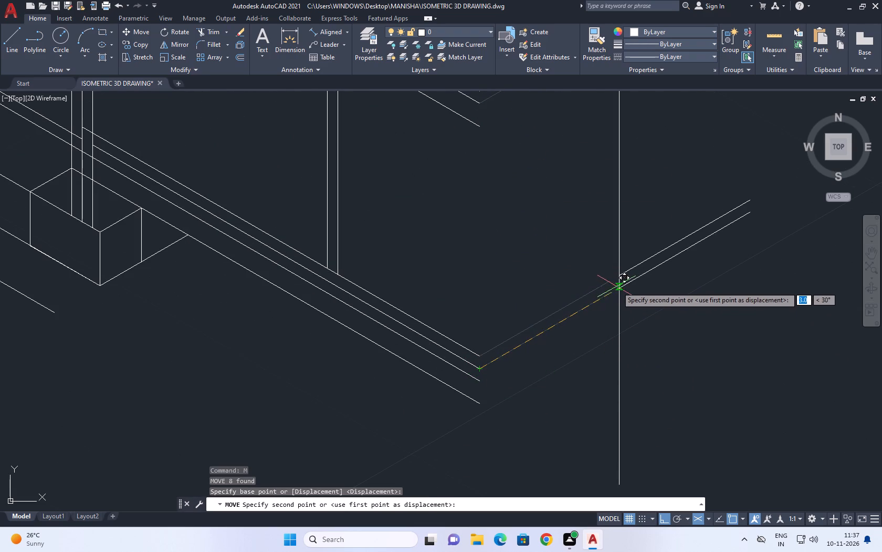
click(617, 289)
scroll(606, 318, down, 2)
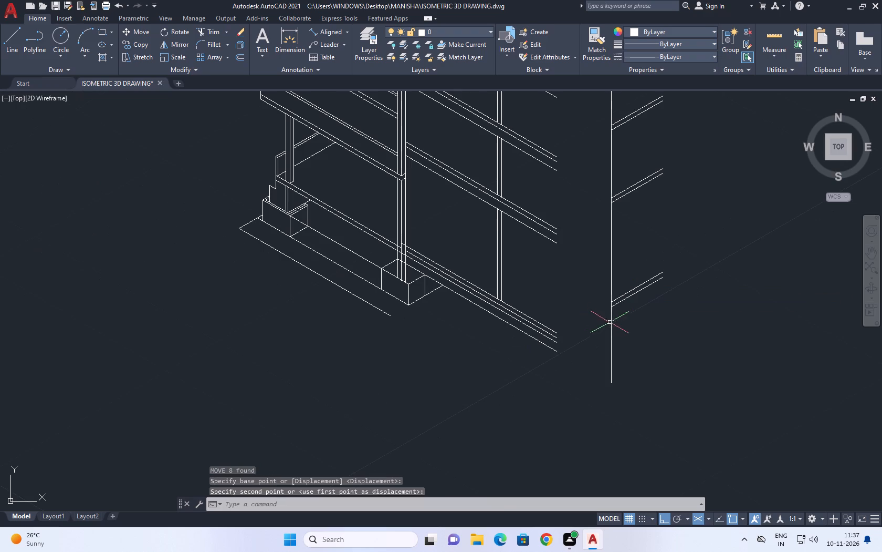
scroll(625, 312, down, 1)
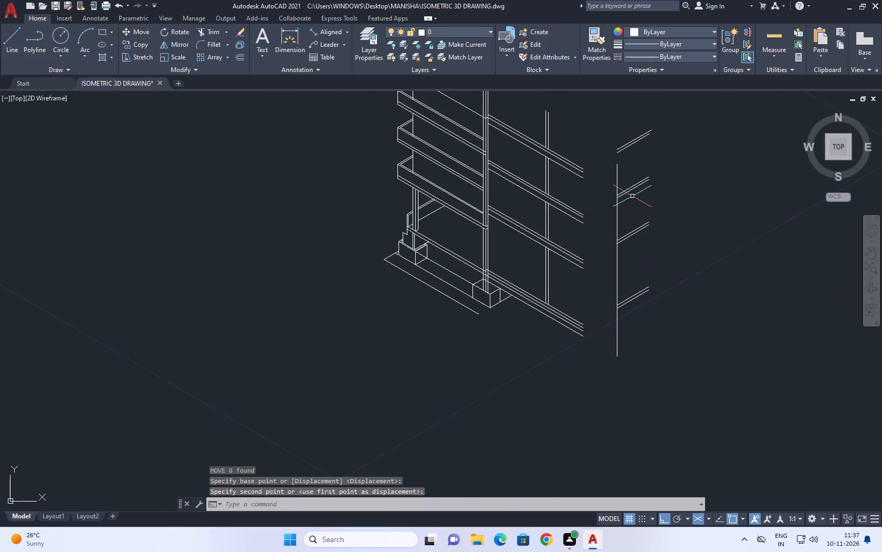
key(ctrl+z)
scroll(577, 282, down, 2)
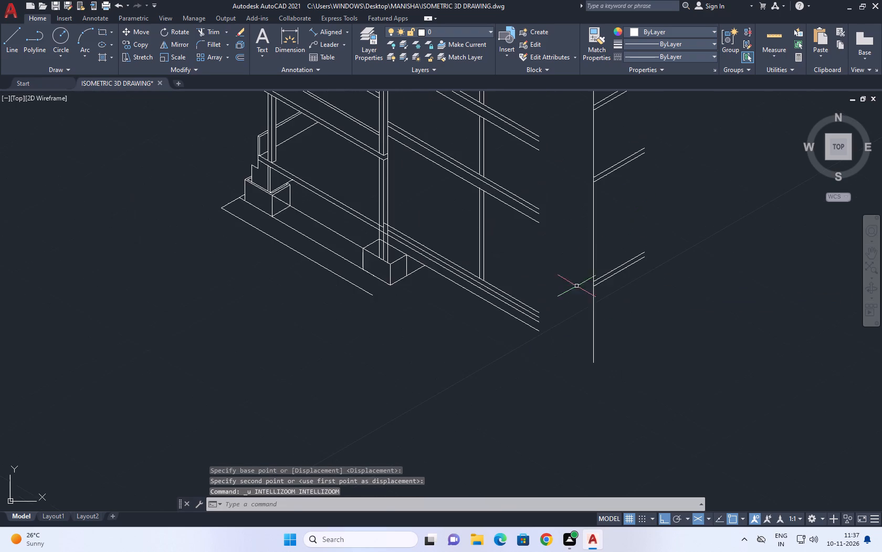
Extend the front slab lines of all four levels to the shifted vertical edge with one fence.
middle_drag(553, 207, 562, 260)
key(e)
key(x)
key(space)
scroll(558, 252, down, 2)
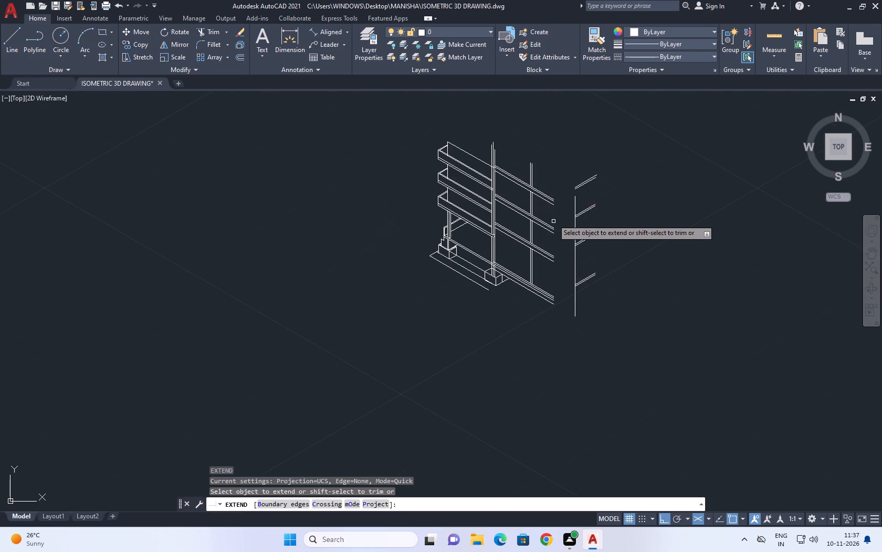
drag(549, 172, 548, 185)
click(533, 359)
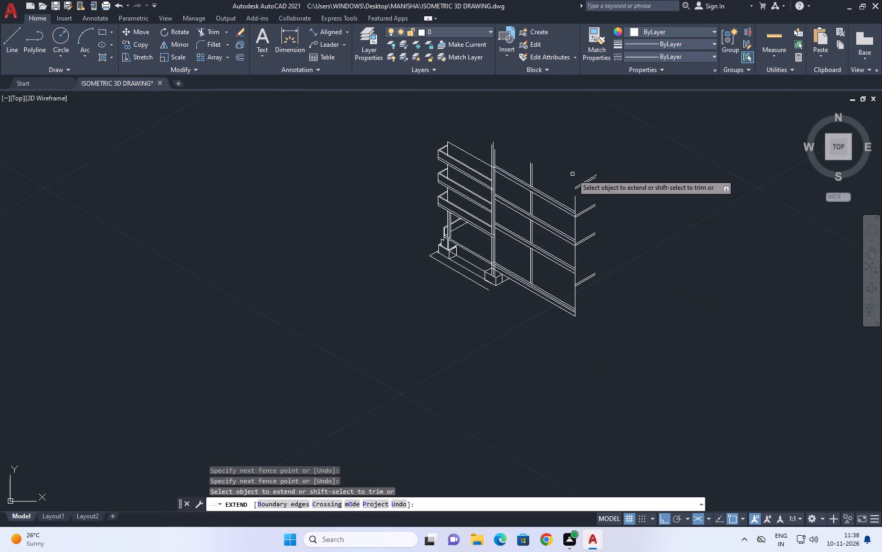
key(Escape)
Move the four pairs of receding lines straight down so they start at the extended slabs' ends on the vertical edge.
scroll(576, 202, up, 2)
click(630, 122)
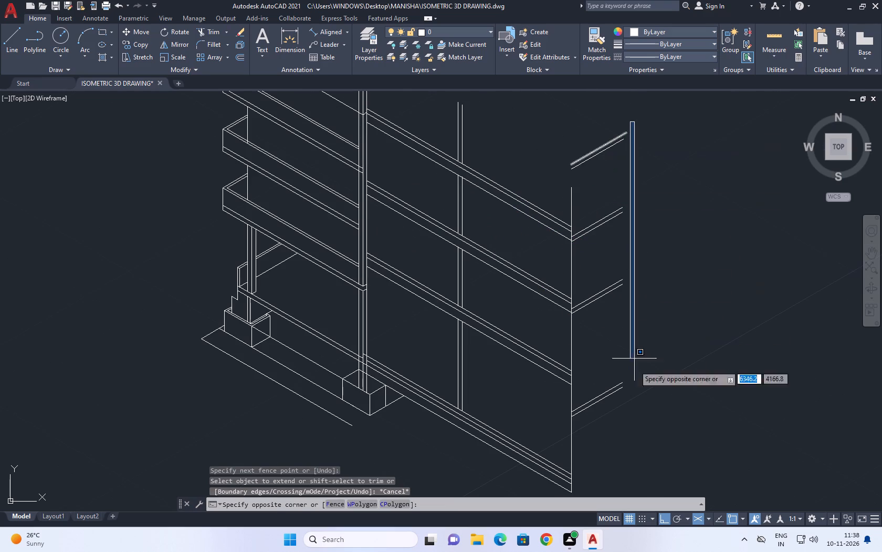
click(610, 452)
middle_drag(550, 391, 562, 391)
key(m)
key(space)
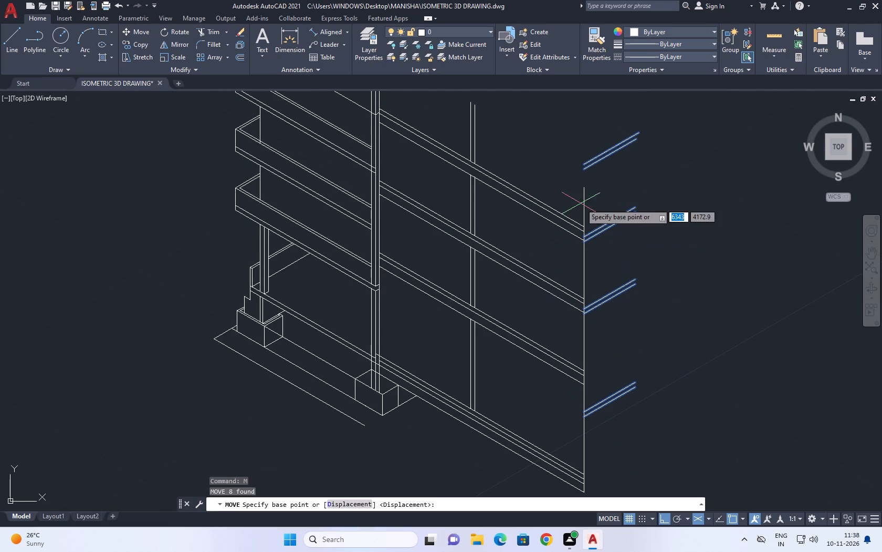
scroll(577, 161, up, 1)
click(585, 164)
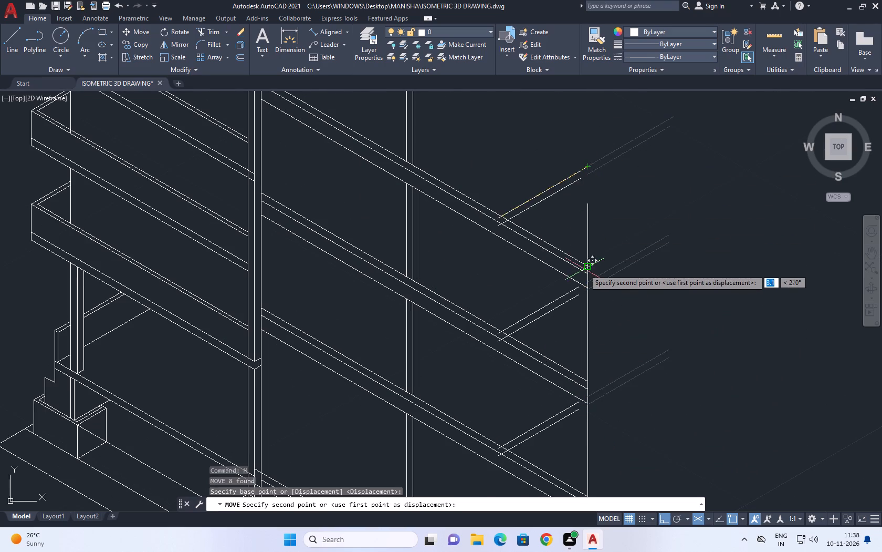
click(585, 268)
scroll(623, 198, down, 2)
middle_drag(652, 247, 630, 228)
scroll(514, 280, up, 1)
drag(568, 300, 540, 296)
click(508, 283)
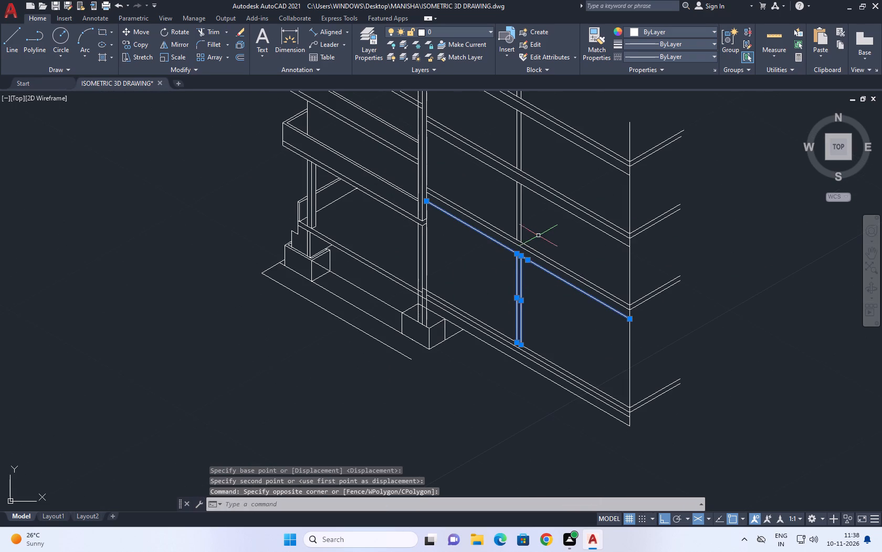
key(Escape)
Move the wide front bay's paired uprights on all four levels 1 unit along 330° toward the far corner.
click(534, 314)
click(509, 299)
click(540, 221)
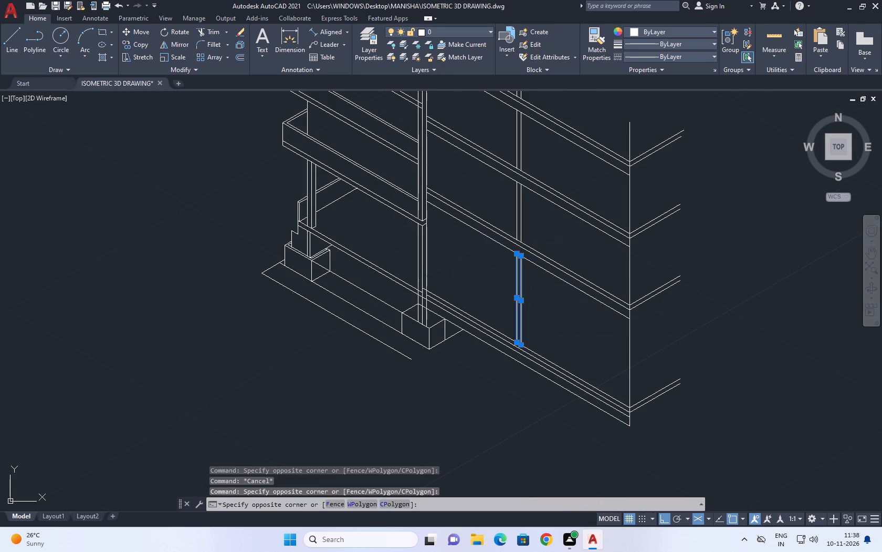
click(510, 200)
middle_drag(528, 205, 528, 301)
drag(539, 249, 528, 243)
click(498, 229)
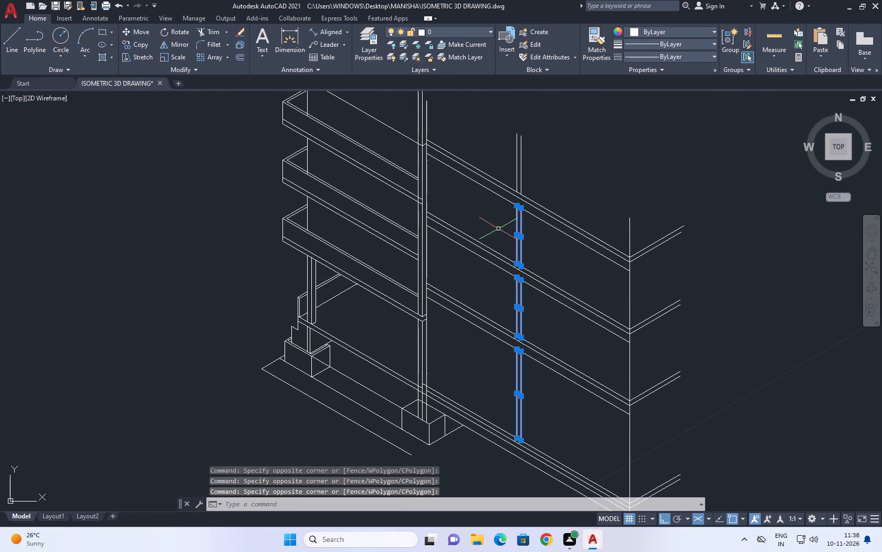
click(544, 162)
click(485, 148)
key(m)
key(space)
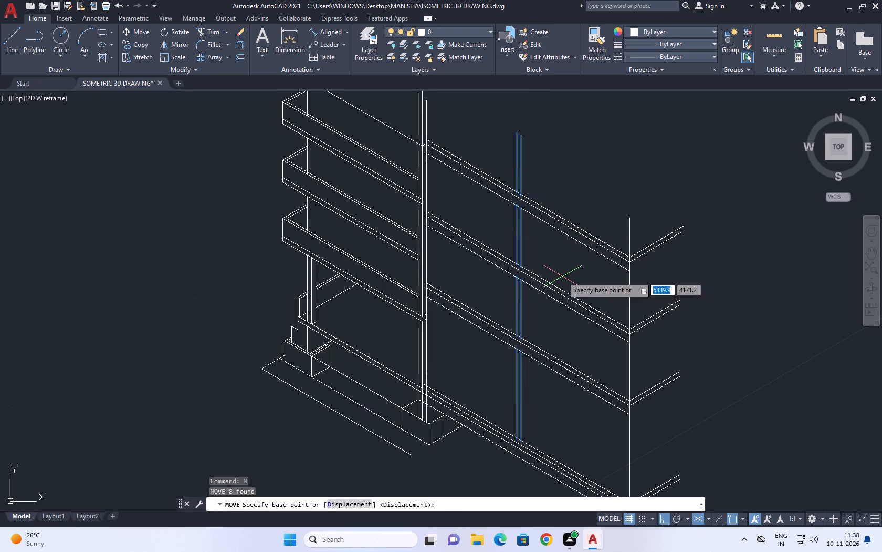
click(562, 277)
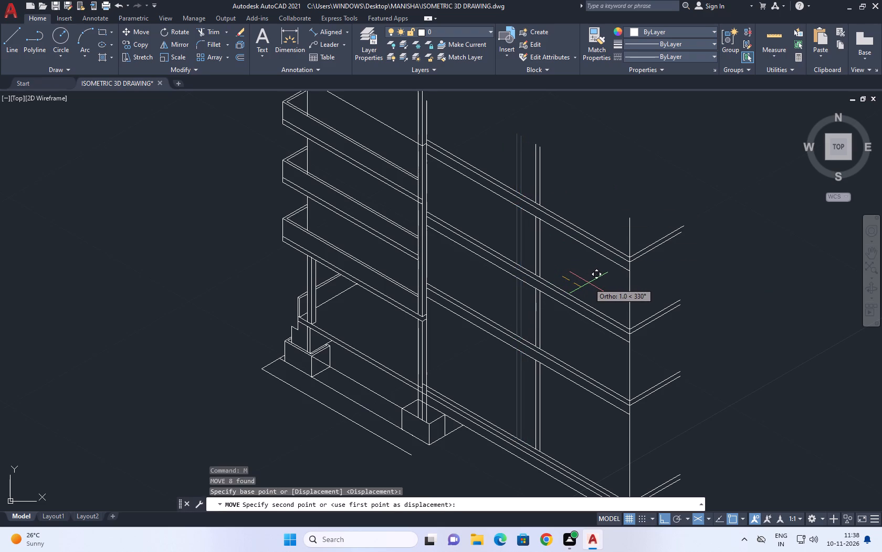
text(1)
key(space)
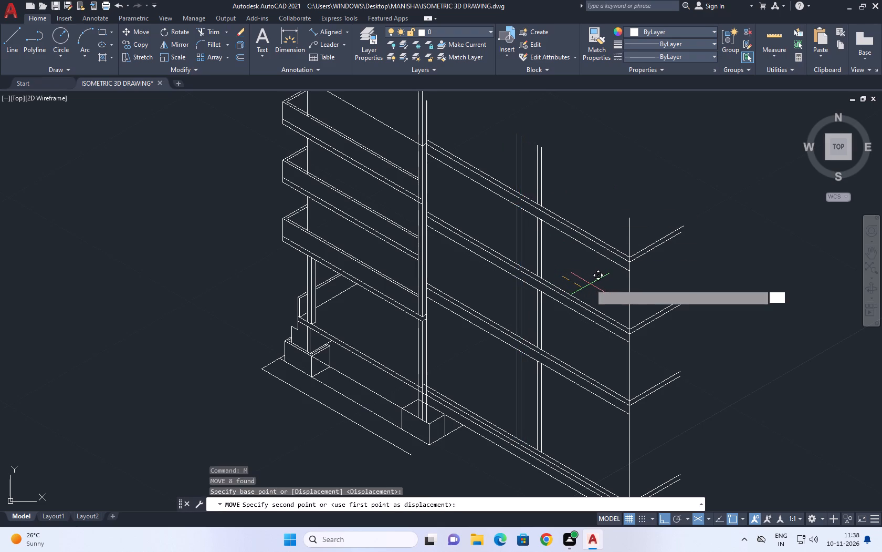
Examine the widened front bay, its moved uprights and the slab corners along the shifted vertical edge.
middle_click(563, 327)
scroll(563, 327, down, 1)
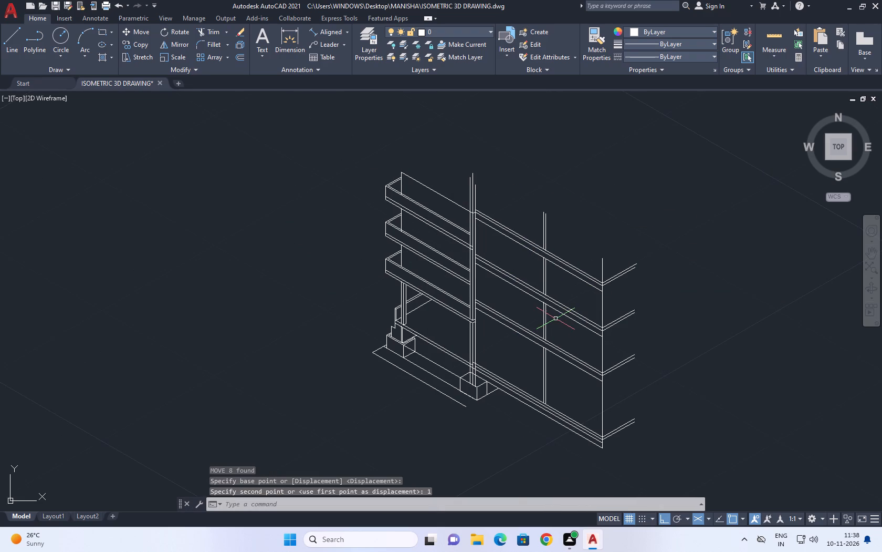
scroll(555, 315, up, 1)
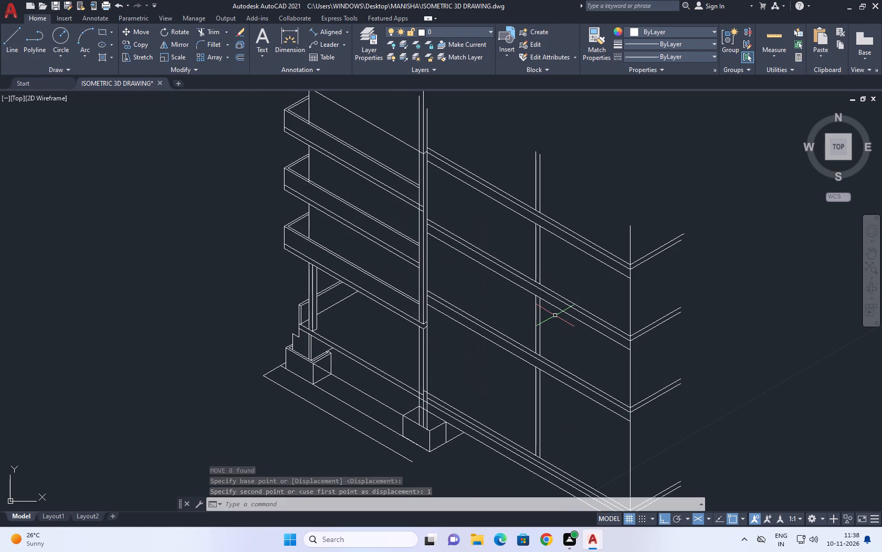
scroll(557, 313, down, 1)
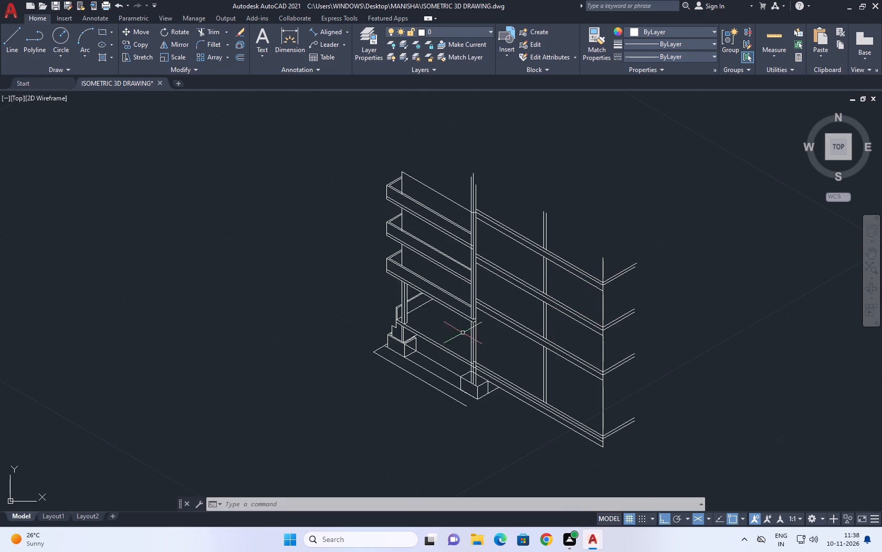
middle_drag(555, 242, 545, 150)
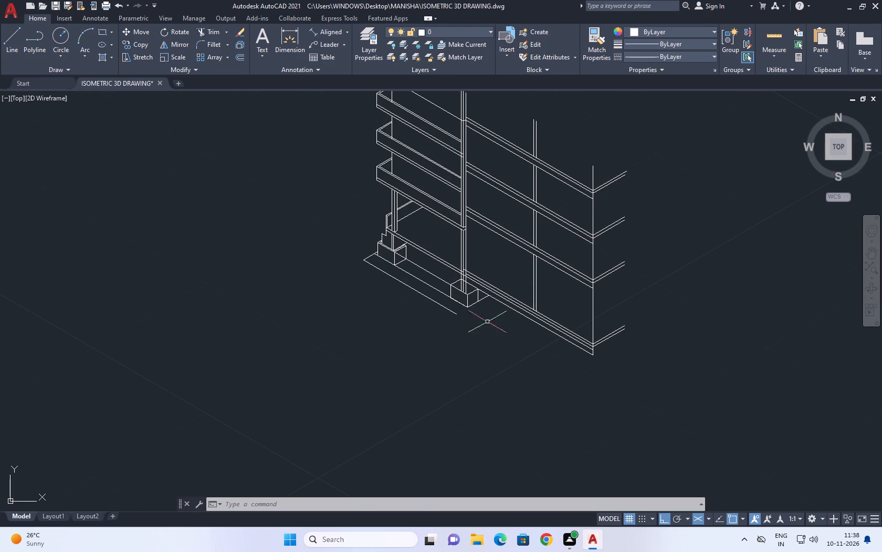
scroll(292, 427, down, 1)
middle_drag(428, 282, 485, 243)
scroll(530, 293, up, 2)
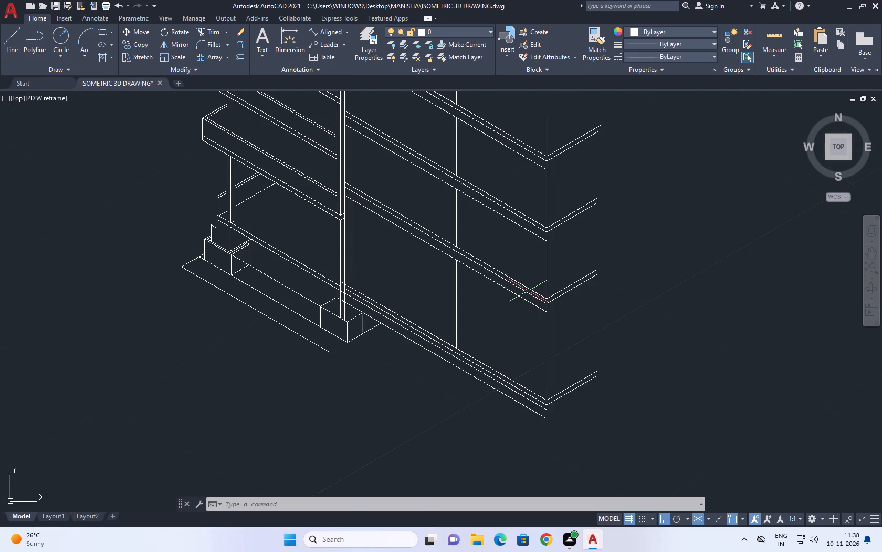
middle_drag(595, 203, 483, 173)
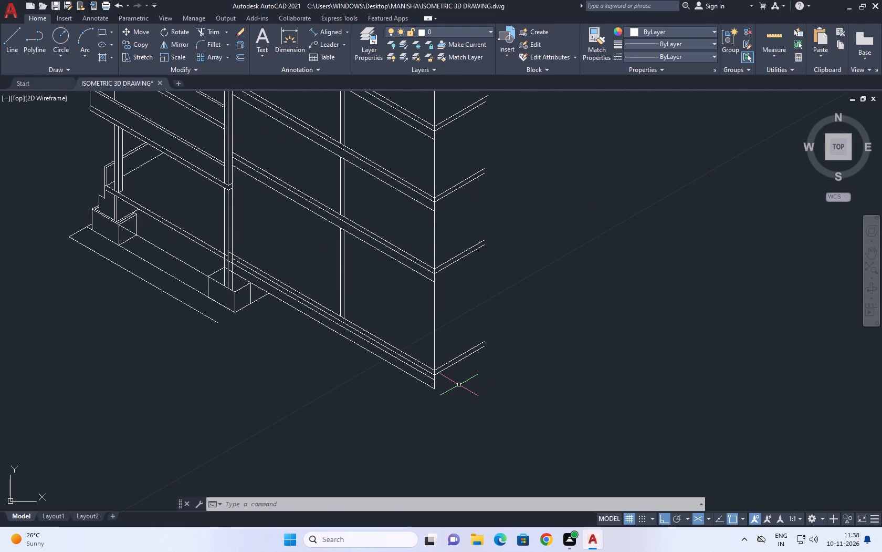
scroll(434, 377, up, 2)
middle_drag(447, 354, 434, 347)
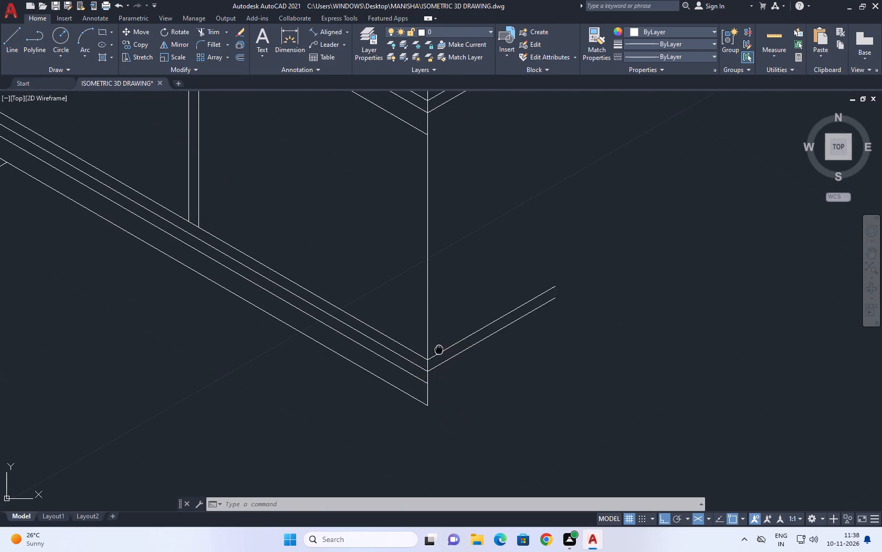
middle_drag(434, 347, 393, 333)
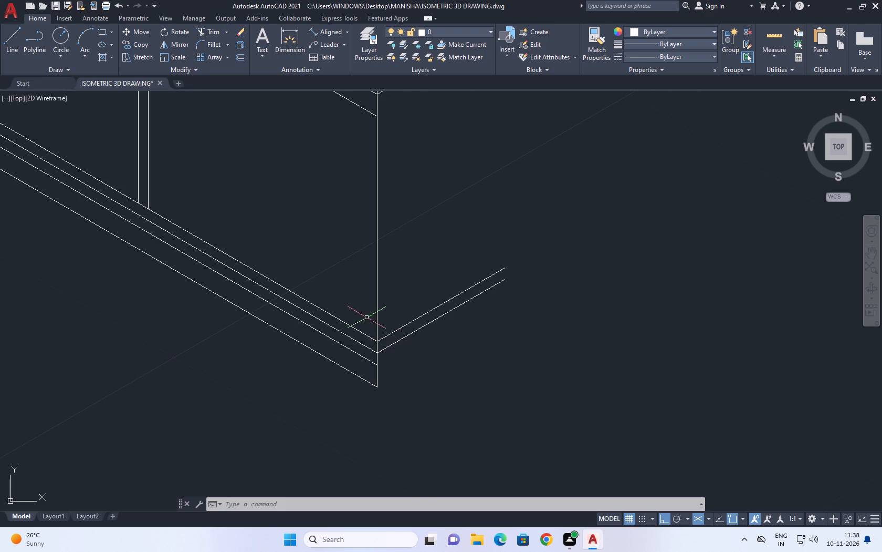
middle_drag(380, 313, 459, 402)
scroll(464, 403, down, 2)
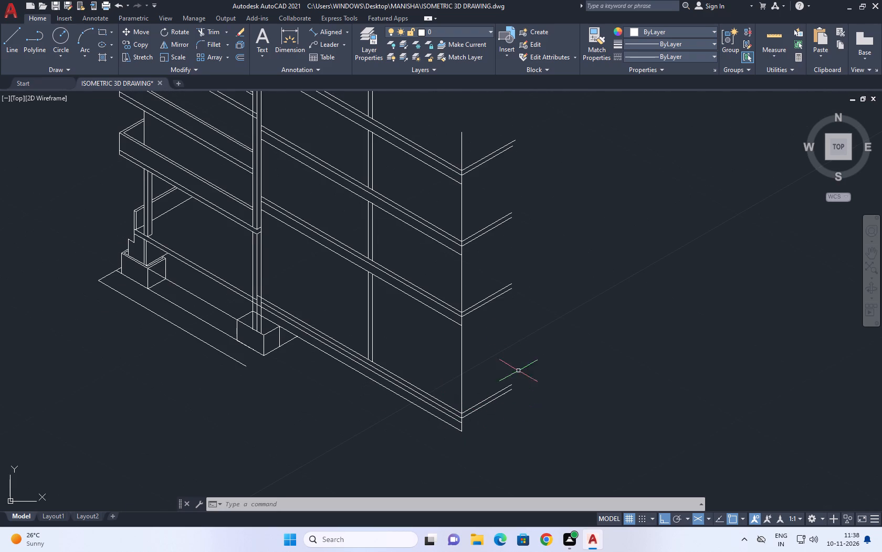
middle_drag(501, 328, 501, 354)
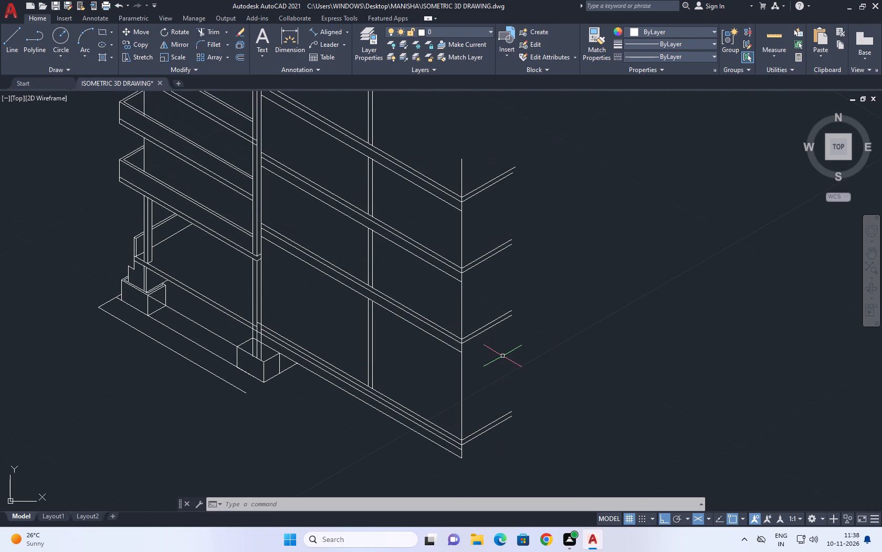
Copy the vertical edge at the slabs' front corner along 30° at distances of 2.8, 3, 3.5 and 4 units.
click(479, 392)
click(438, 395)
middle_drag(472, 379, 470, 381)
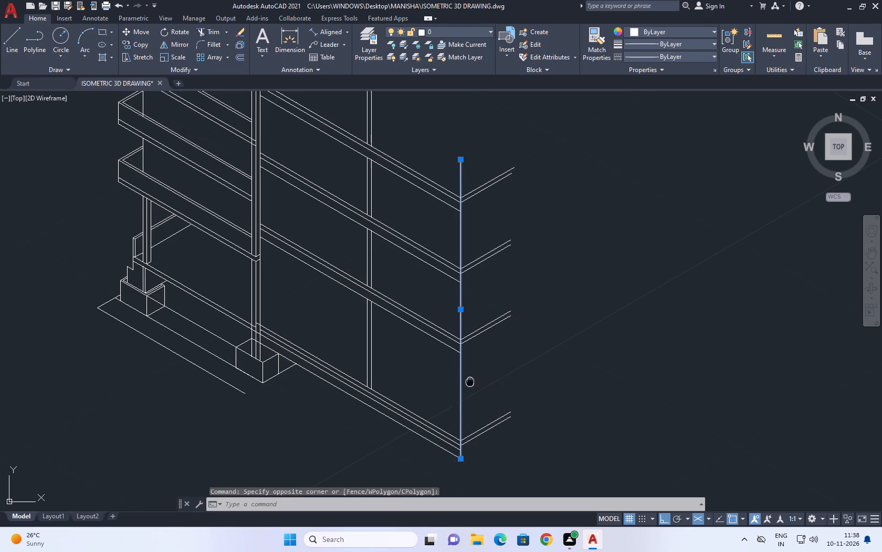
middle_drag(470, 381, 455, 407)
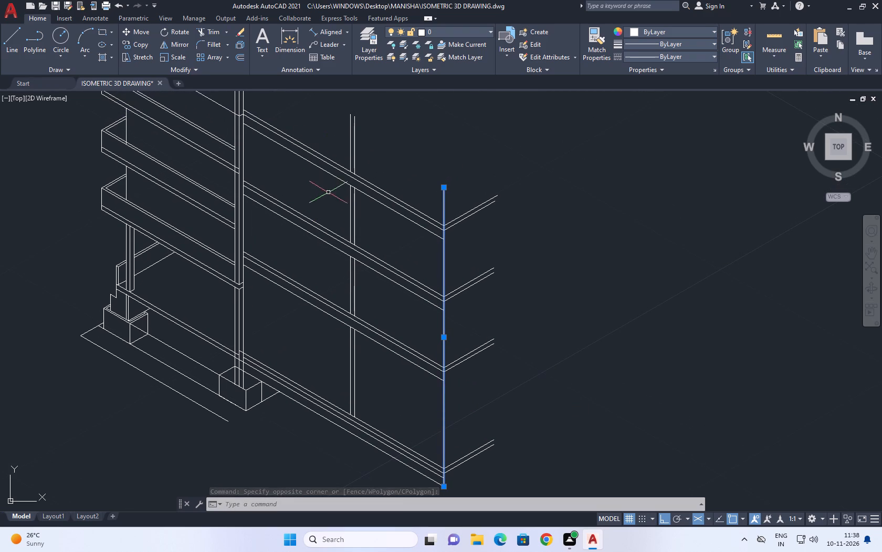
middle_drag(328, 200, 316, 231)
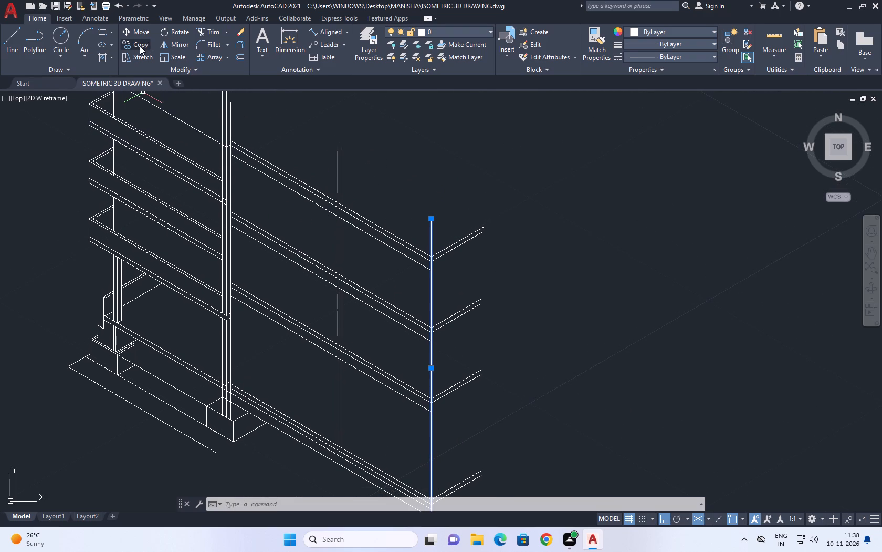
click(140, 46)
click(435, 381)
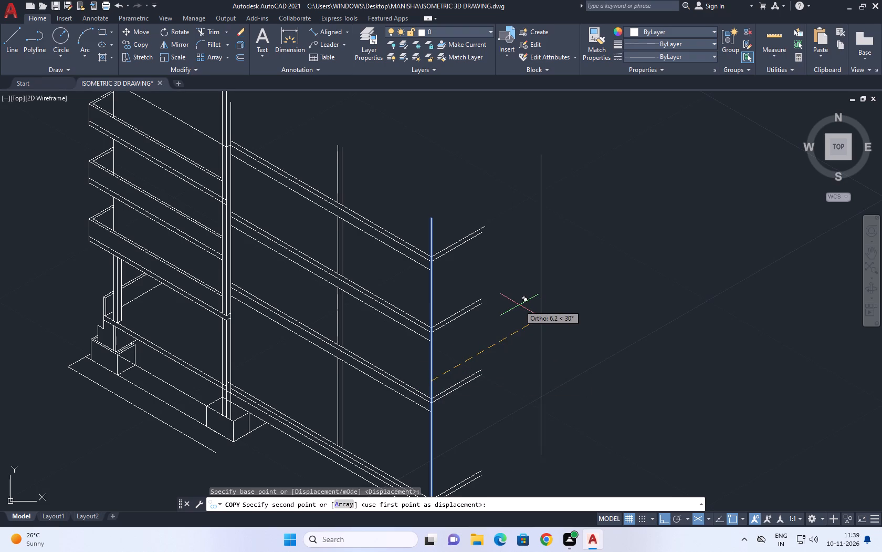
text(2.8)
key(Return)
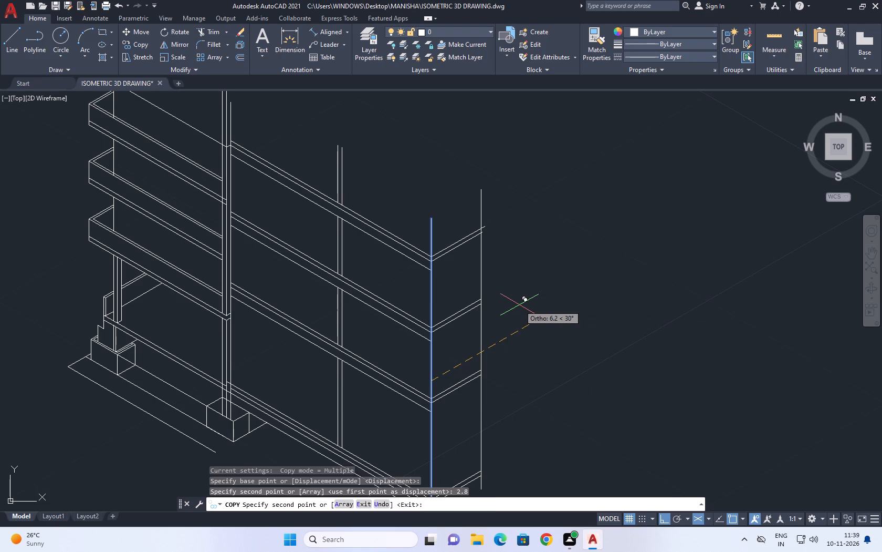
key(3)
key(Return)
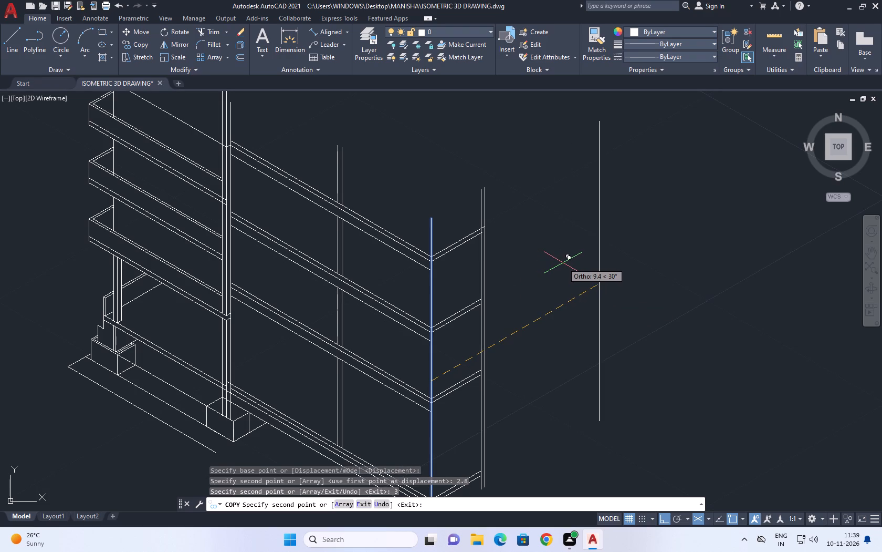
text(3.5)
key(Return)
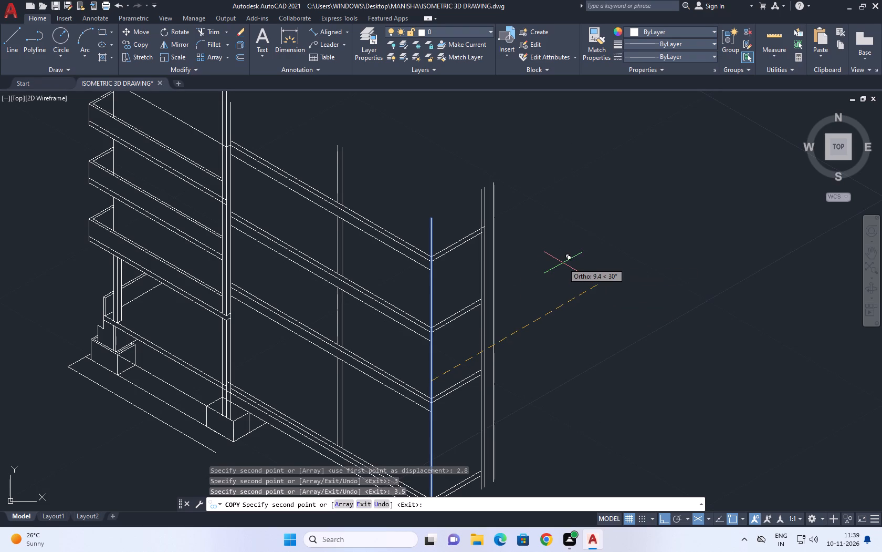
key(4)
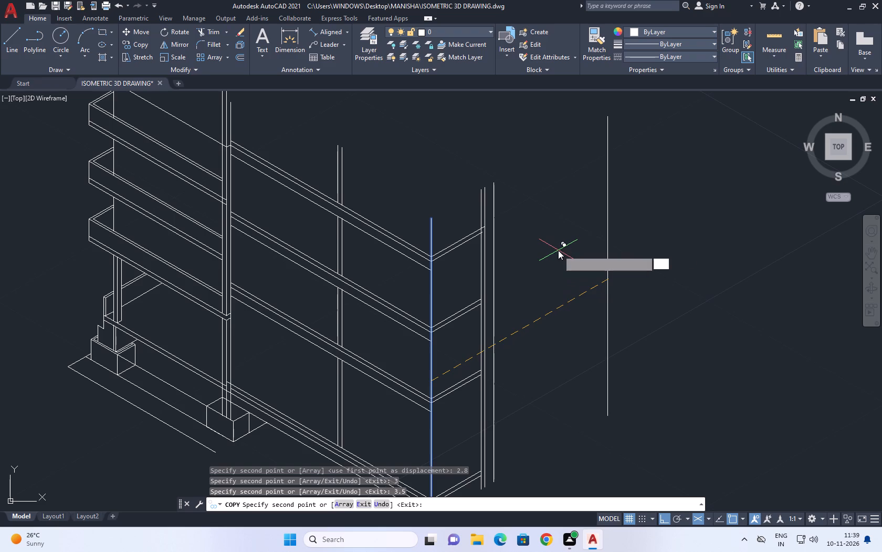
key(Return)
right_click(573, 237)
click(623, 258)
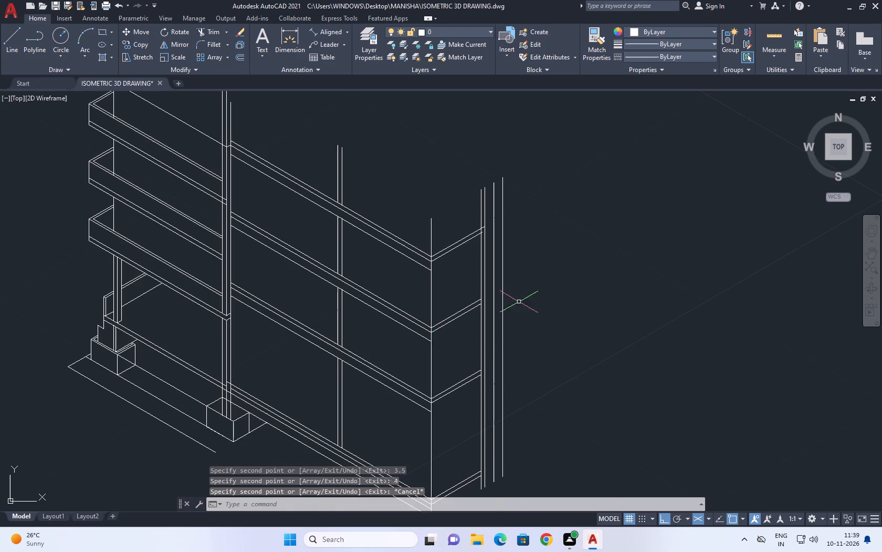
Erase the vertical edge copies at 2.8, 3 and 3.5 units, keeping only the outermost one.
scroll(490, 334, up, 2)
click(504, 304)
click(451, 338)
right_click(589, 211)
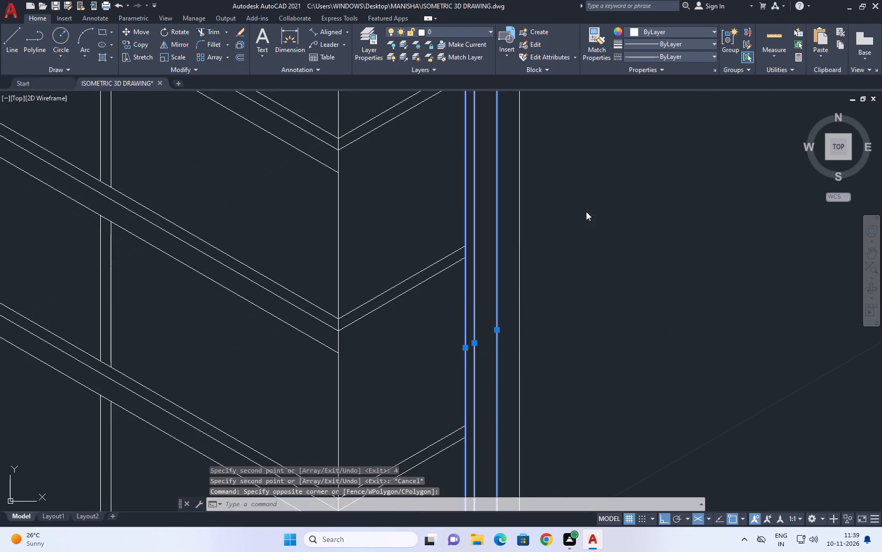
click(622, 279)
Extend the receding slab lines of all four levels to the remaining vertical edge copy with one fence.
scroll(474, 269, down, 3)
middle_drag(532, 262, 537, 253)
text(EX)
key(space)
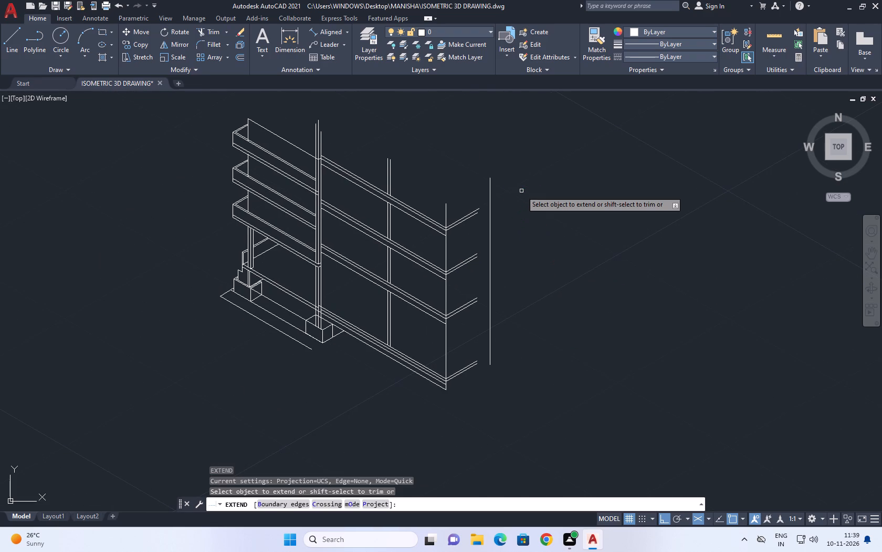
click(460, 177)
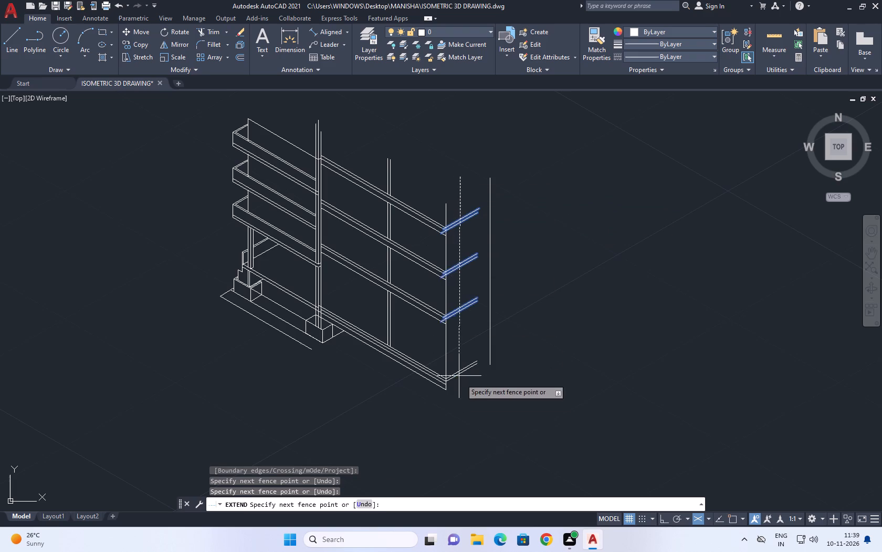
drag(473, 389, 476, 394)
right_click(529, 244)
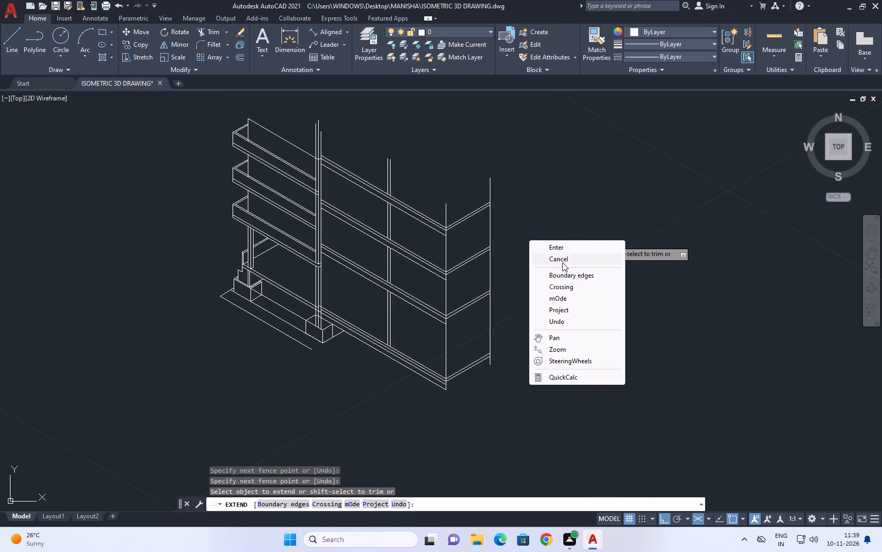
click(572, 258)
Erase the original full-height vertical edge at the slabs' front corner.
middle_drag(516, 286, 521, 291)
scroll(463, 301, up, 2)
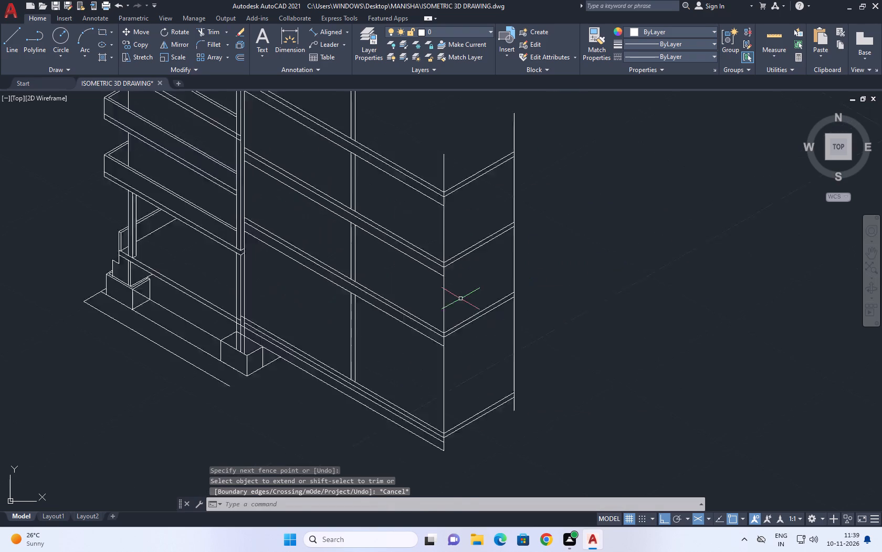
drag(459, 288, 442, 293)
drag(434, 294, 427, 296)
click(475, 279)
drag(490, 268, 490, 272)
right_drag(486, 257, 480, 252)
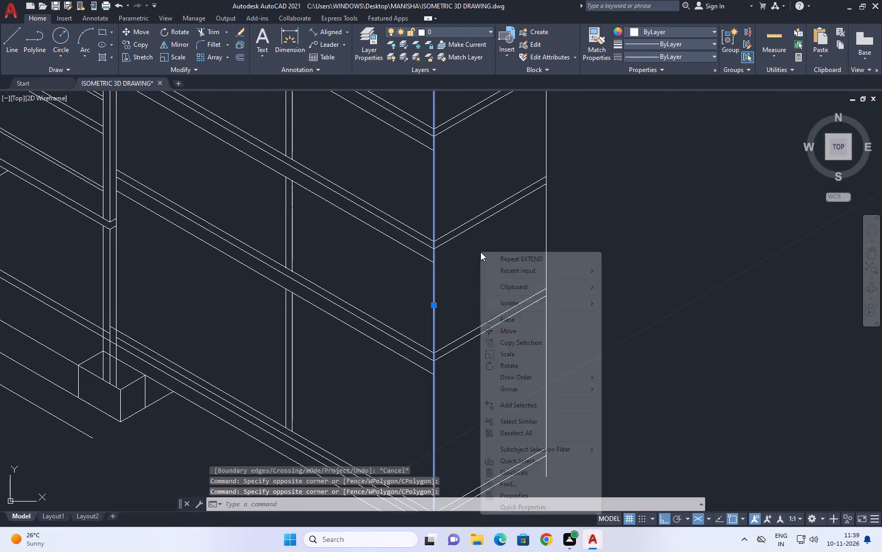
click(511, 320)
Draw a short vertical line down from the second-lowest slab's middle front line, just before the front corner.
scroll(468, 241, down, 3)
scroll(454, 236, up, 2)
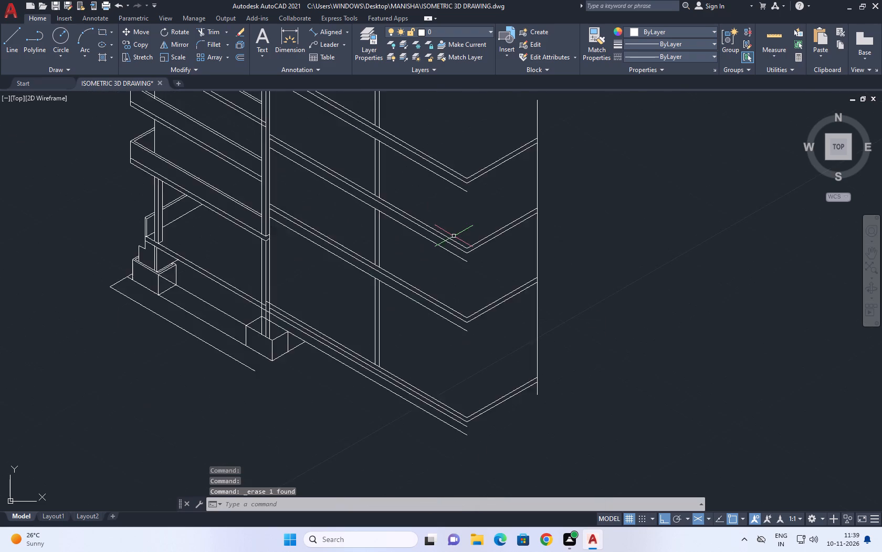
scroll(454, 236, up, 2)
middle_drag(569, 170, 507, 226)
scroll(507, 225, down, 3)
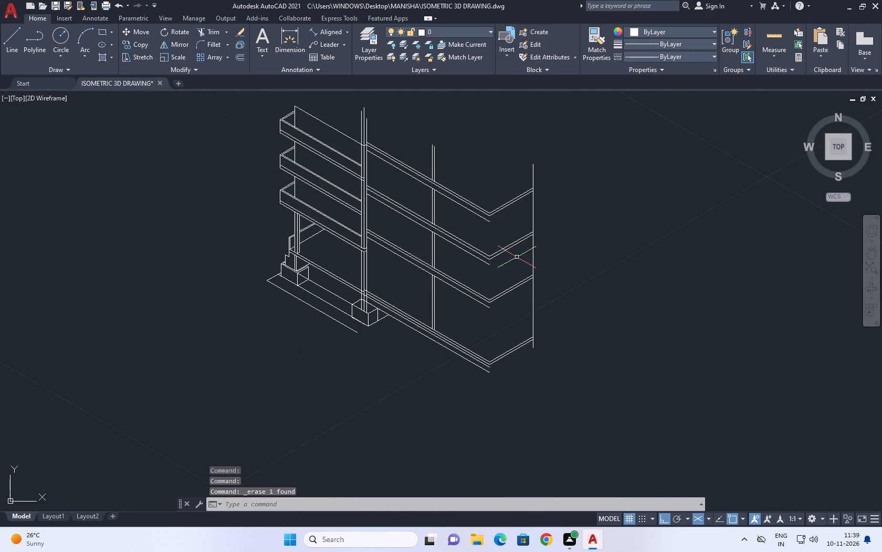
middle_drag(493, 321, 502, 325)
scroll(505, 290, up, 2)
middle_drag(461, 282, 456, 272)
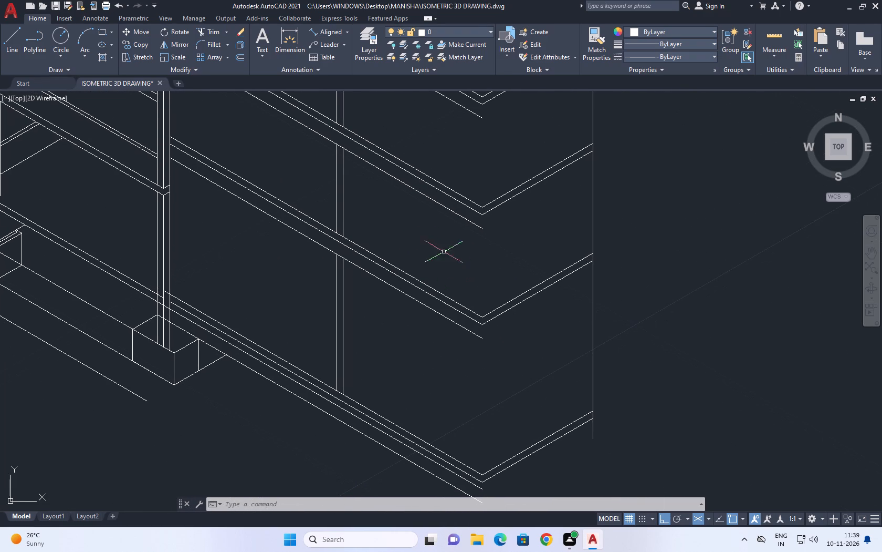
click(9, 38)
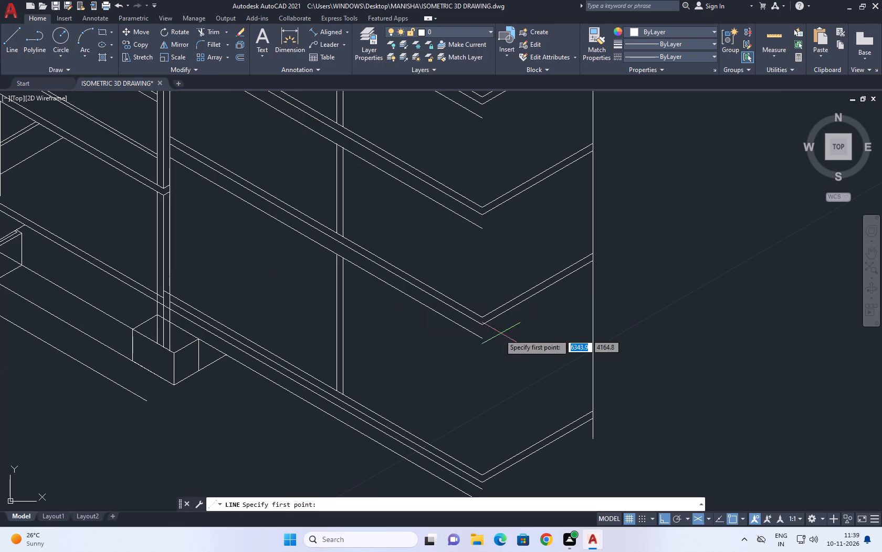
click(453, 309)
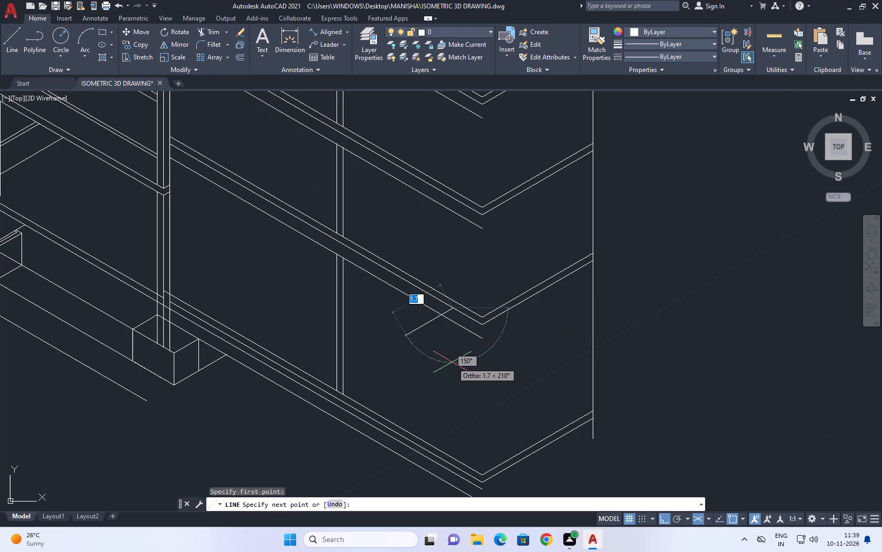
key(F5)
click(456, 364)
key(space)
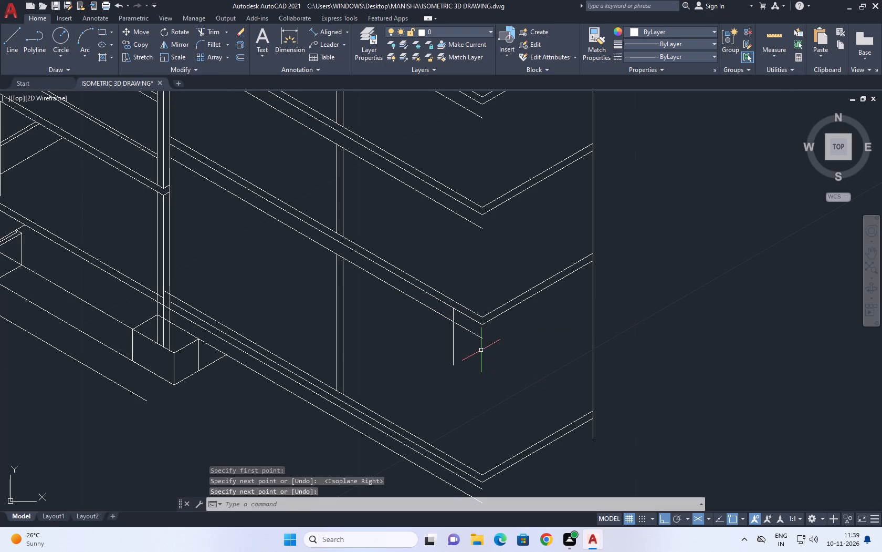
Trim the short vertical line and the slab's lowest front line so they meet in a clean corner.
text(TR)
key(space)
scroll(472, 336, up, 2)
click(464, 312)
drag(402, 345, 410, 345)
scroll(548, 340, down, 4)
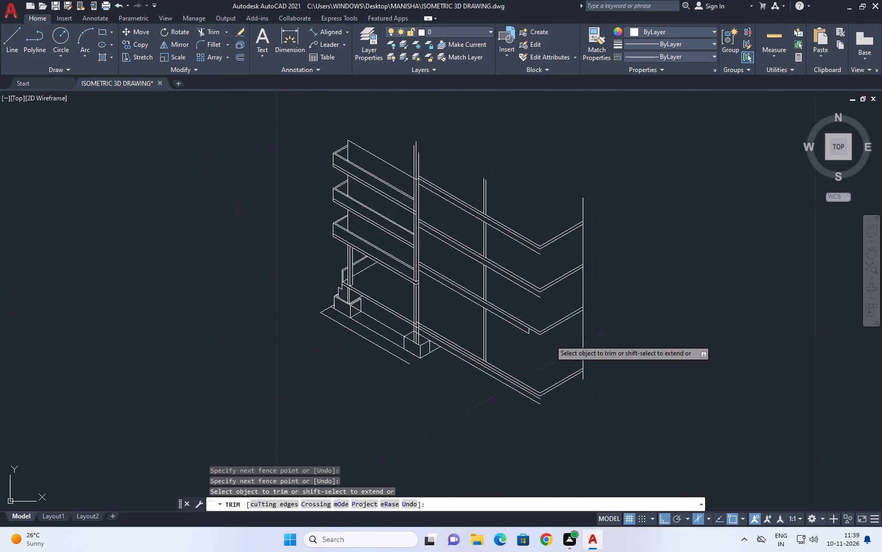
key(Escape)
Move the short vertical line on the second-lowest slab about 0.3 along the slab's front line towards the front corner.
scroll(516, 323, up, 3)
click(567, 360)
click(553, 353)
scroll(558, 363, up, 2)
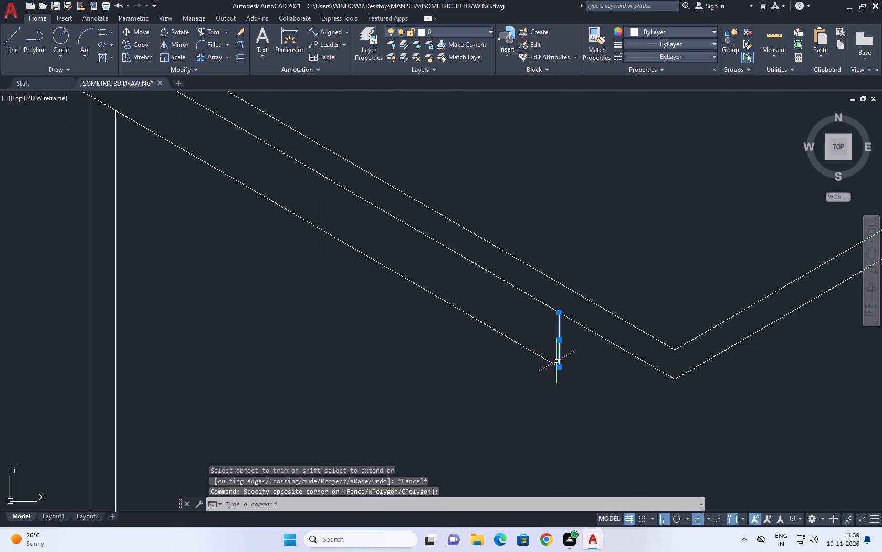
scroll(555, 360, up, 1)
middle_drag(591, 386, 505, 331)
key(m)
key(space)
click(535, 319)
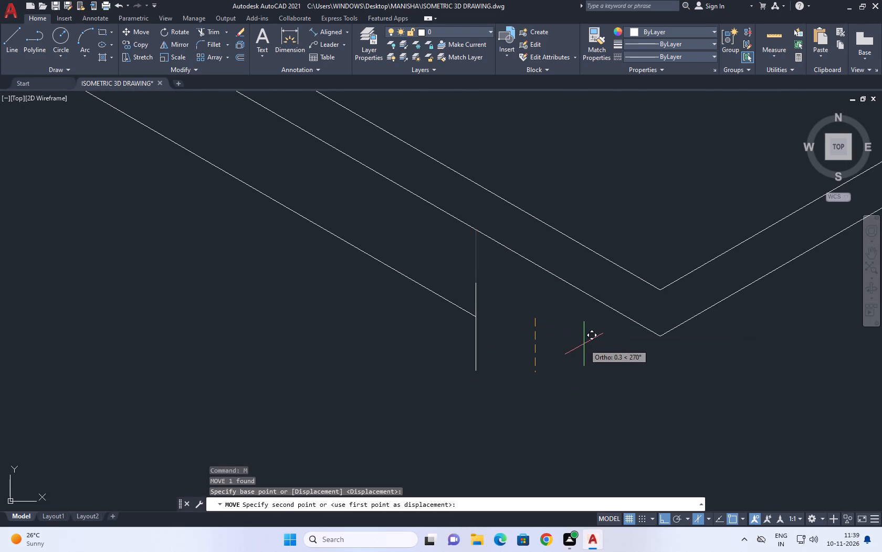
key(F5)
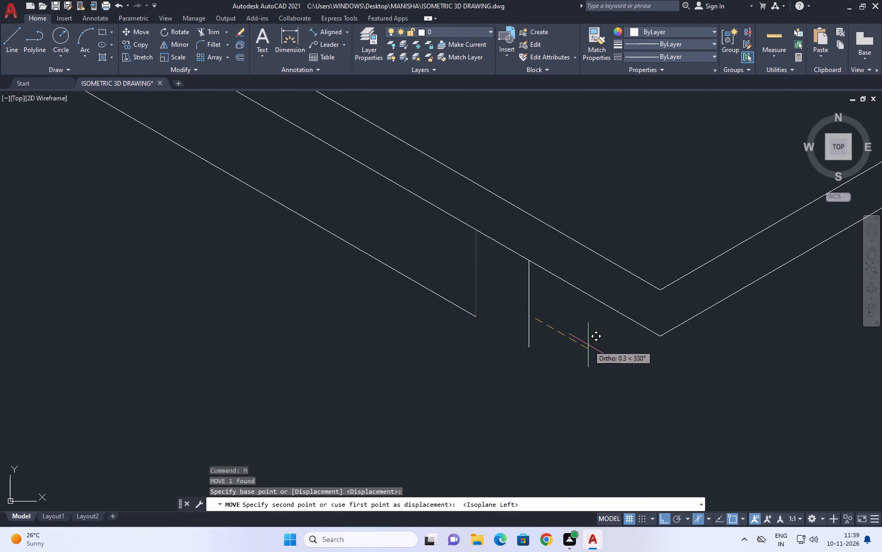
click(593, 346)
Fillet the second-lowest slab's lowest front line to the moved vertical line so they meet in a sharp corner.
text(F)
key(space)
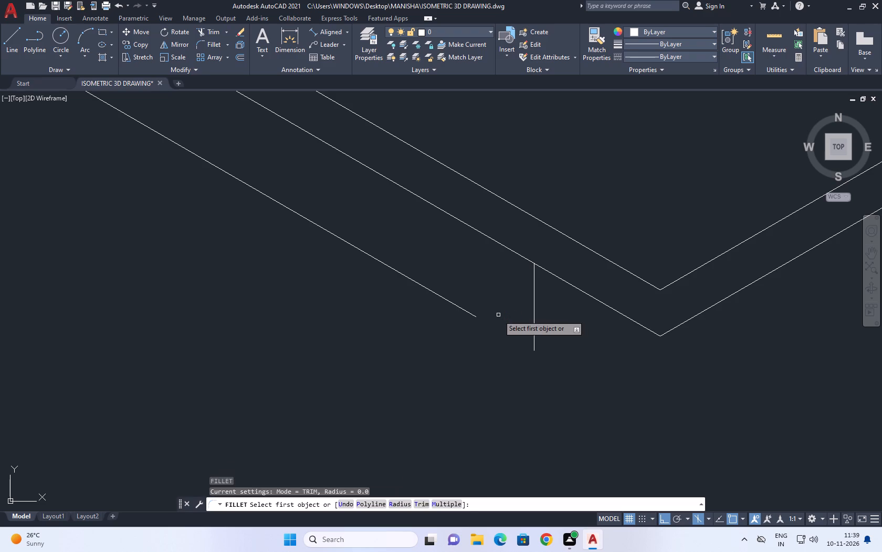
click(471, 315)
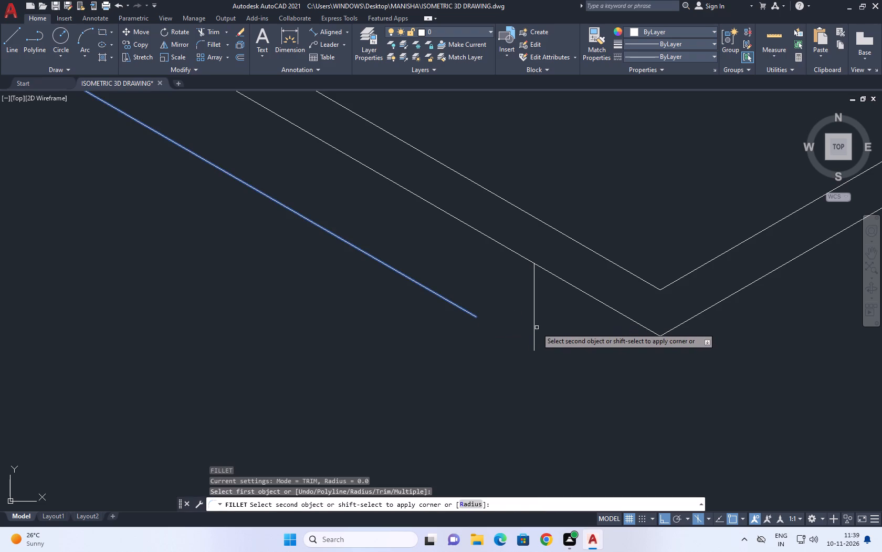
click(534, 322)
Draw a vertical line from the second-lowest slab's short corner line up through the two upper slabs, ending above the top slab.
scroll(533, 341, down, 3)
middle_drag(564, 272, 563, 313)
scroll(563, 315, down, 2)
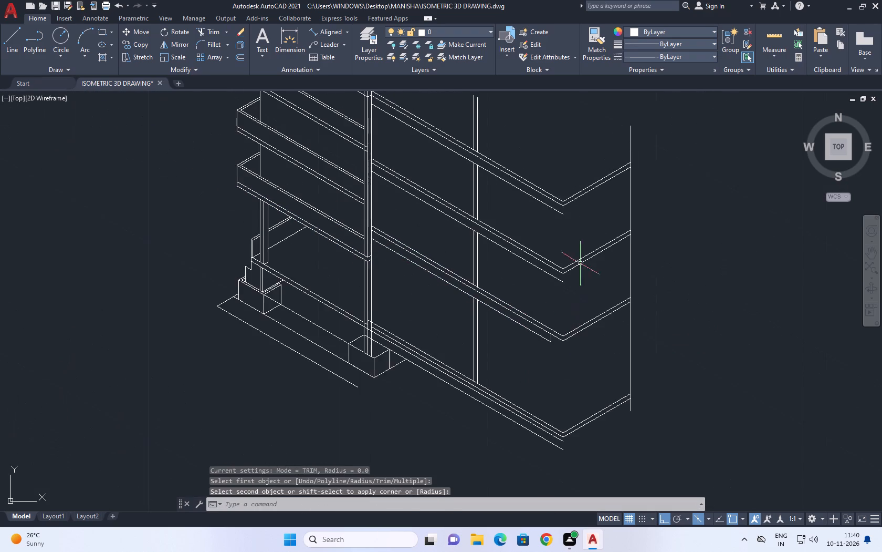
middle_drag(581, 253, 579, 288)
scroll(578, 291, up, 1)
key(l)
key(space)
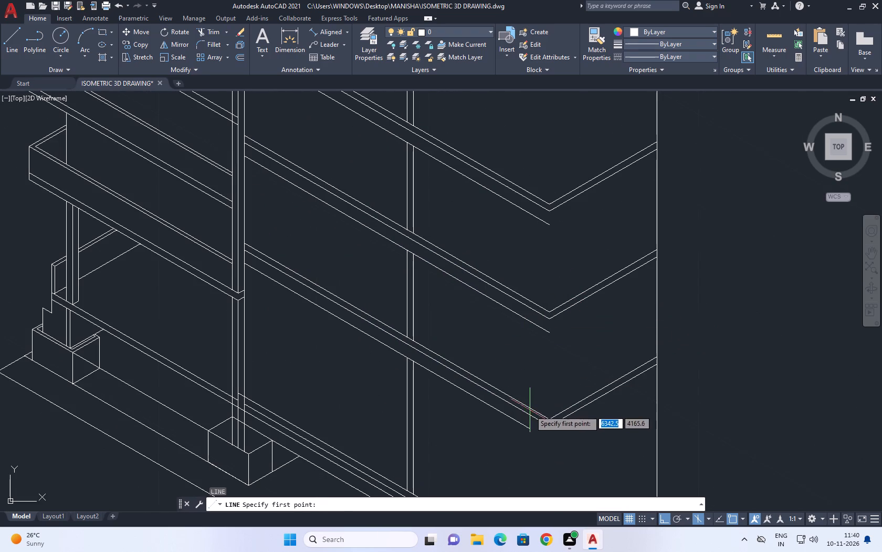
click(530, 415)
middle_drag(526, 162, 519, 224)
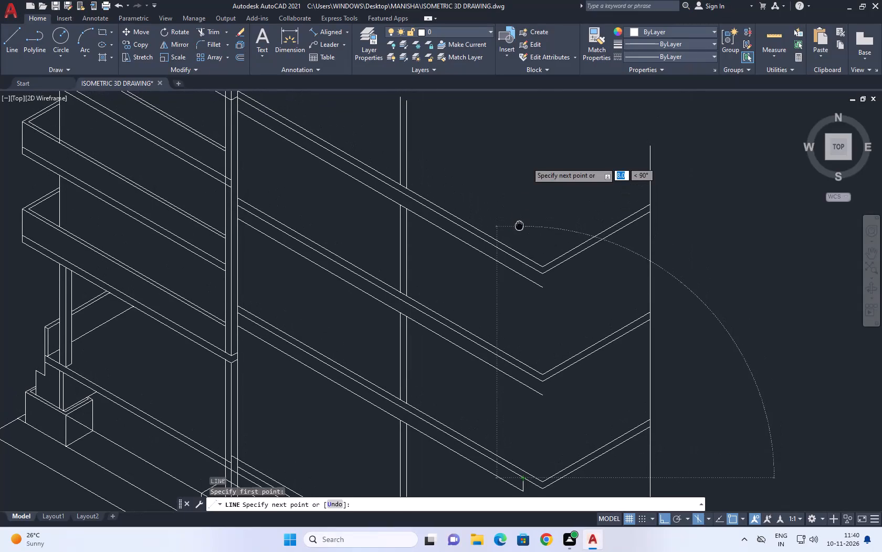
middle_drag(519, 224, 520, 226)
click(520, 208)
key(Escape)
Trim the new vertical line between the second-lowest and third slabs, and above the second-lowest slab's middle front line.
middle_drag(540, 302, 552, 180)
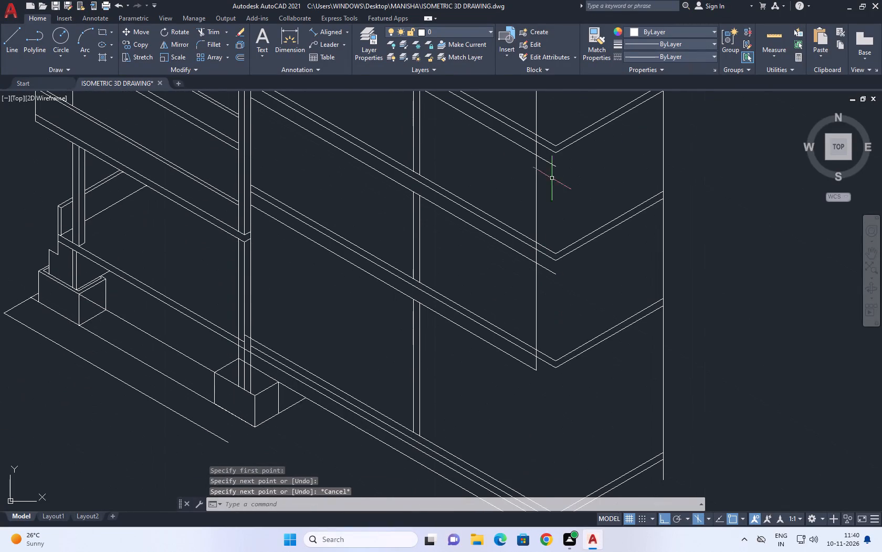
key(t)
key(r)
key(space)
middle_drag(549, 360, 546, 231)
middle_drag(537, 190, 546, 296)
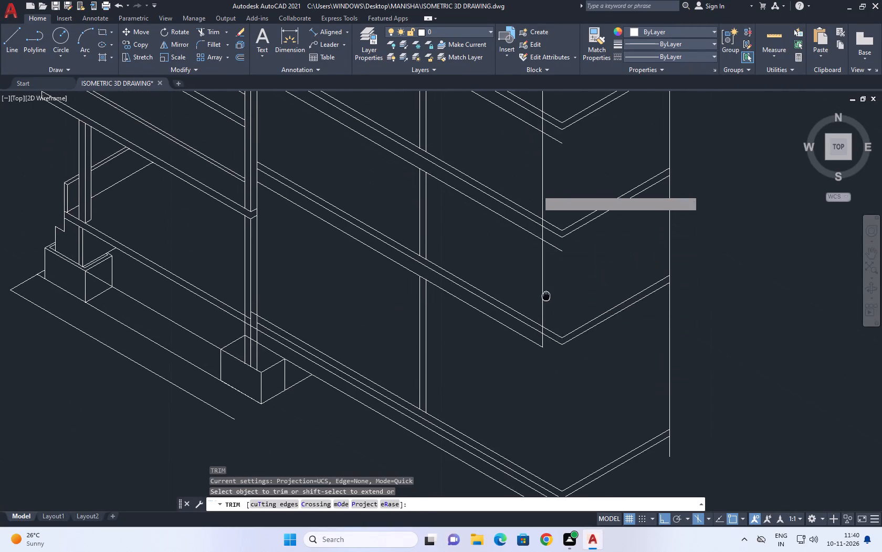
drag(555, 306, 545, 290)
click(514, 252)
click(572, 303)
middle_drag(562, 260, 563, 290)
scroll(545, 386, up, 1)
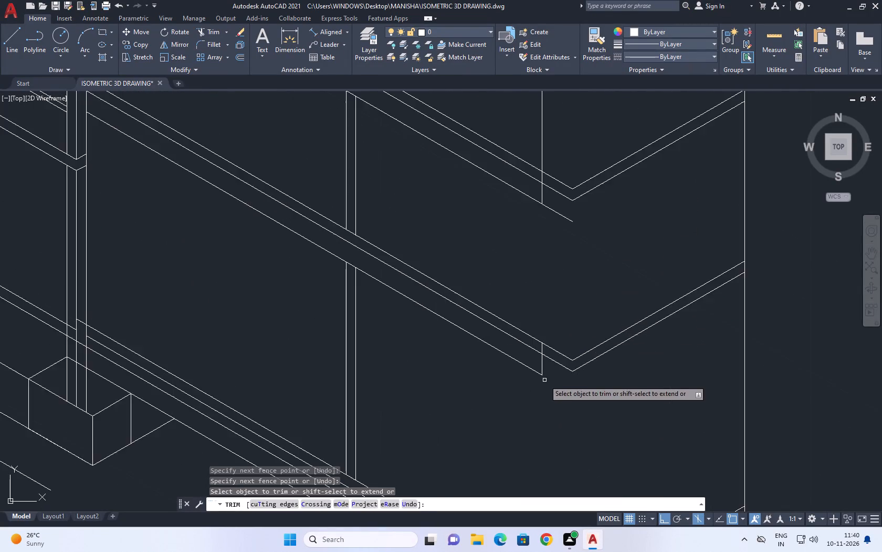
scroll(544, 378, up, 2)
click(541, 355)
click(505, 324)
Trim the third slab's lowest front line beyond the vertical line, and the vertical line between the third and top slabs.
scroll(524, 330, down, 3)
middle_drag(559, 241, 559, 313)
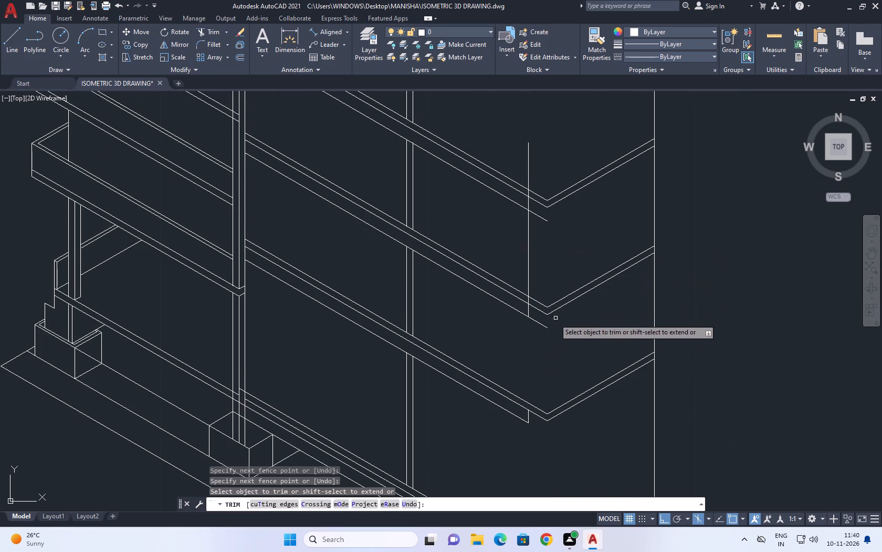
click(547, 325)
click(539, 253)
click(524, 239)
Trim the top slab's lowest front line beyond the vertical line, and the vertical line above the slab's middle front line.
middle_drag(535, 232, 530, 294)
scroll(529, 291, up, 1)
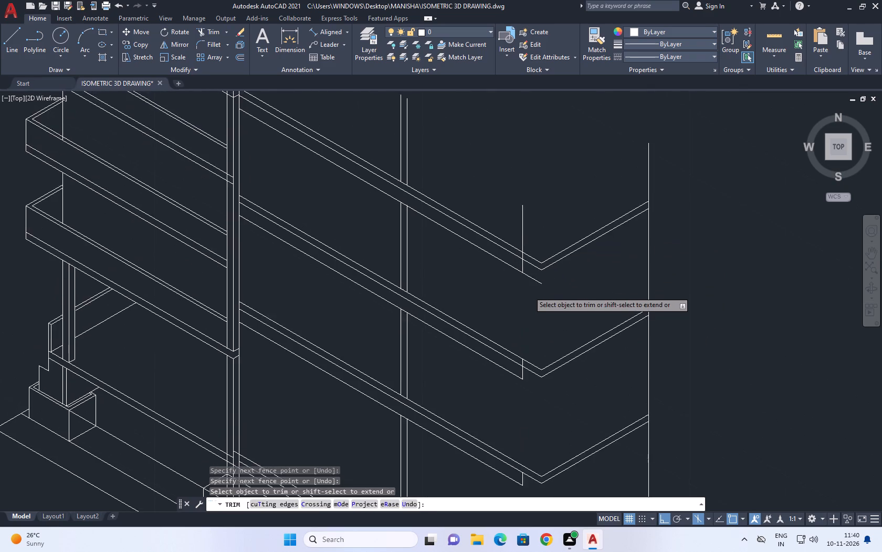
click(531, 270)
click(532, 207)
click(503, 173)
scroll(516, 228, up, 2)
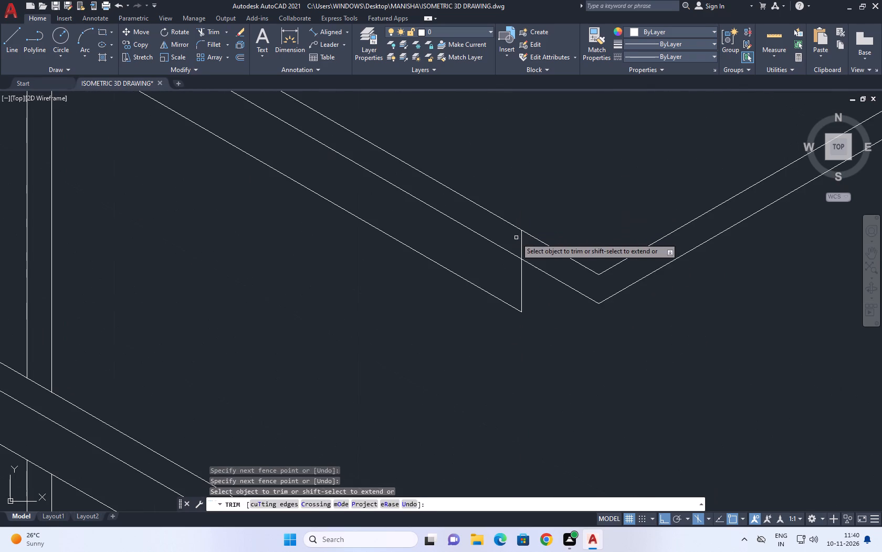
click(516, 241)
click(533, 254)
scroll(559, 238, down, 3)
key(Escape)
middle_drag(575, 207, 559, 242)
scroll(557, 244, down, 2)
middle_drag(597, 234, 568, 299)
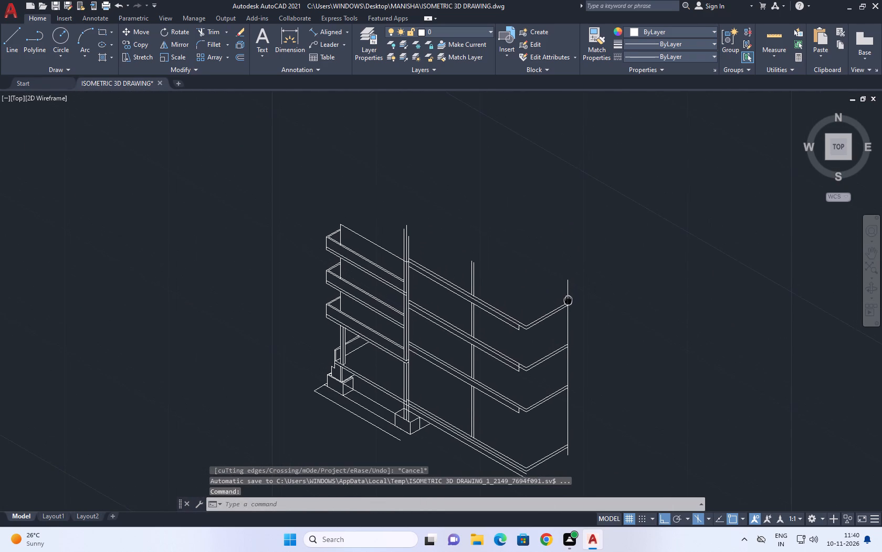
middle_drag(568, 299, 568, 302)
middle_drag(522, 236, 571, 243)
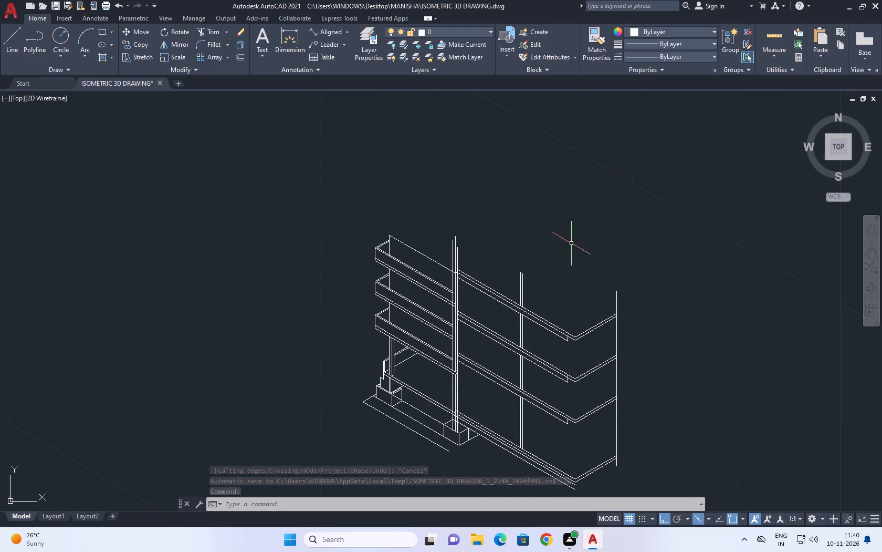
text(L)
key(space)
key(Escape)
Draw two 30° lines about 0.3 long across the column, starting where the top balcony's two lower edge lines meet its outer edge.
scroll(439, 273, up, 2)
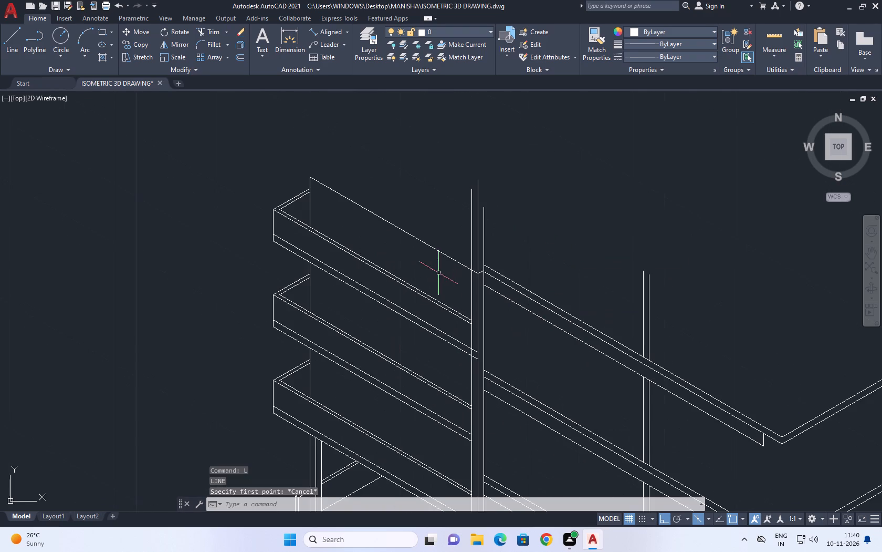
middle_drag(495, 240, 498, 274)
scroll(495, 282, down, 1)
middle_click(621, 339)
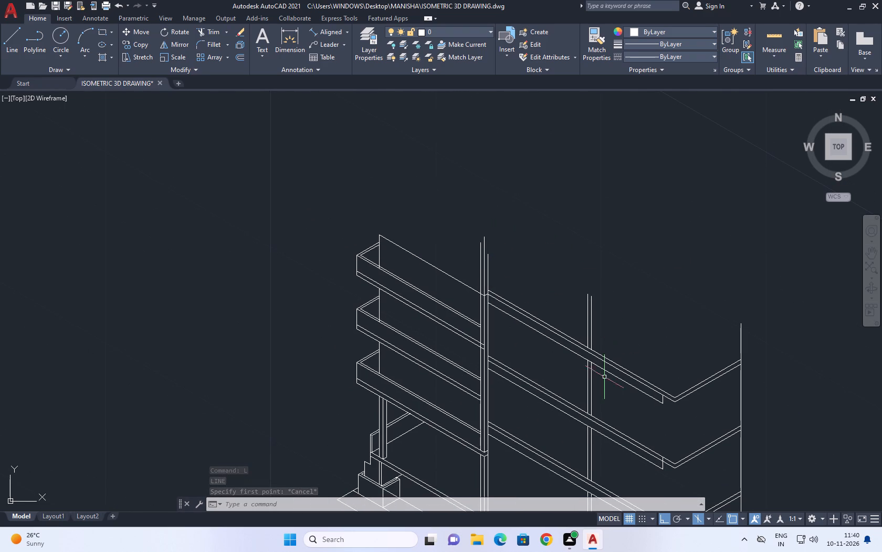
scroll(475, 350, up, 4)
middle_drag(481, 324, 481, 341)
key(l)
key(space)
scroll(485, 339, up, 1)
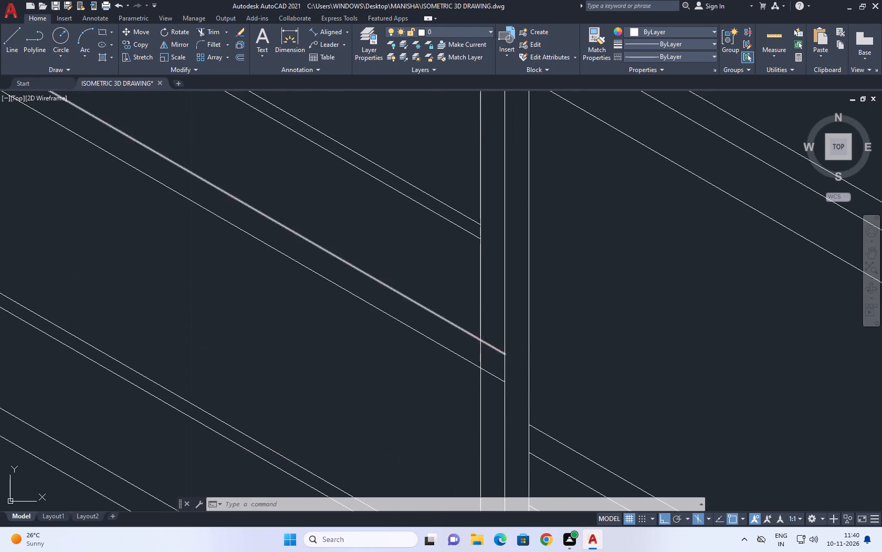
scroll(484, 339, up, 1)
click(471, 342)
key(F5)
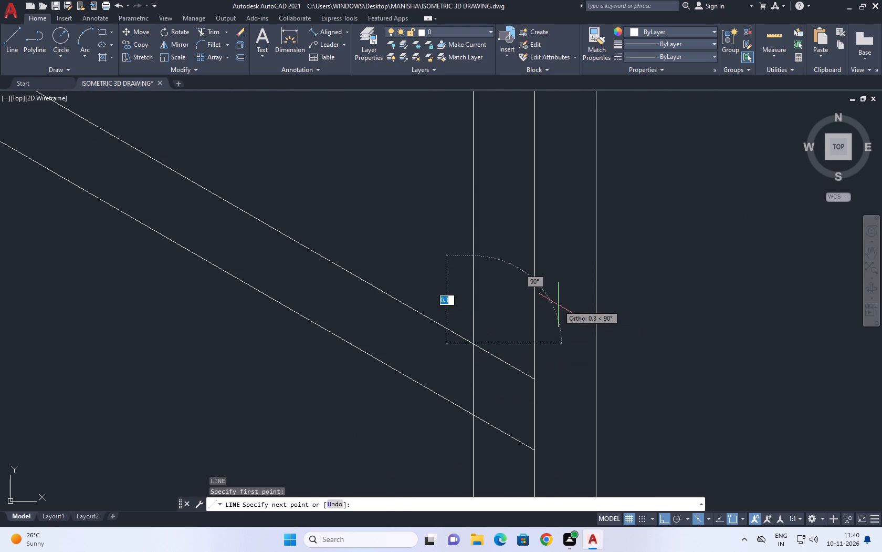
click(577, 301)
key(Escape)
key(space)
drag(472, 420, 515, 406)
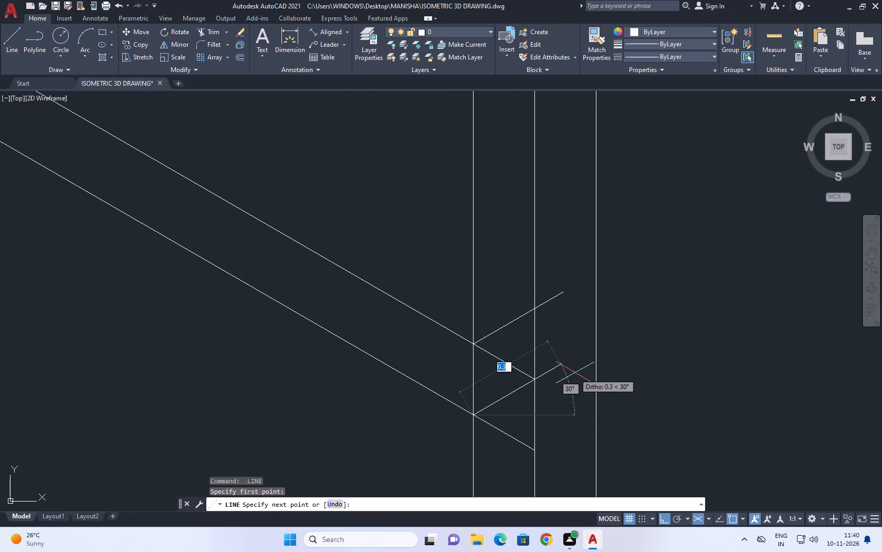
click(575, 372)
key(Escape)
Trim the top balcony's lower edge lines past the column's outer edge and the short return lines past its middle edge.
text(TR)
key(space)
click(510, 363)
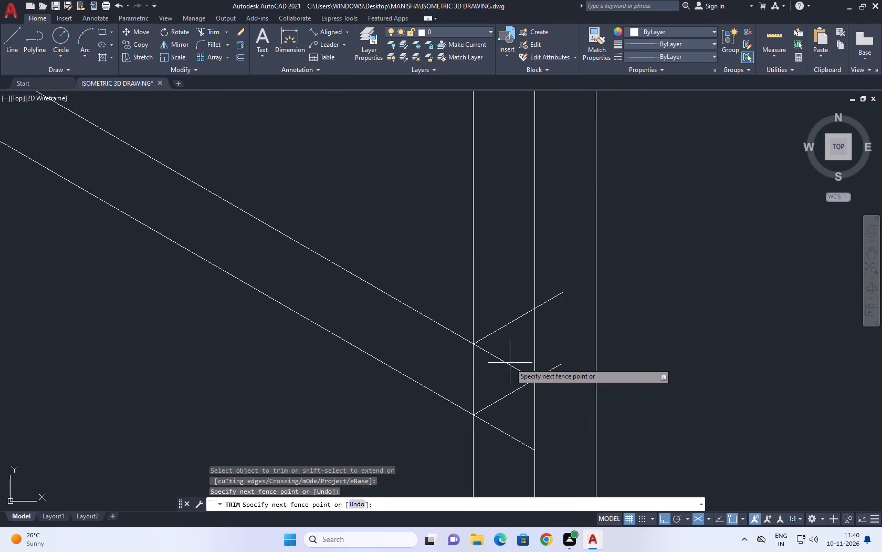
click(502, 373)
drag(499, 454, 501, 448)
click(510, 416)
click(554, 279)
drag(569, 410, 570, 417)
scroll(551, 278, down, 4)
scroll(552, 298, up, 2)
click(549, 293)
click(550, 332)
scroll(574, 251, down, 4)
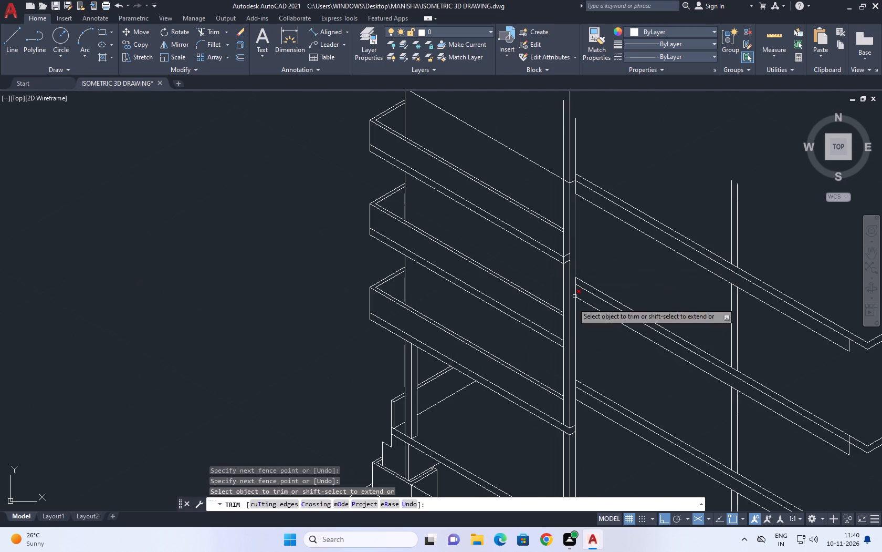
key(Escape)
Draw two 30° return lines across the column from the ends of the middle balcony's two lower edge lines.
middle_drag(562, 304, 565, 253)
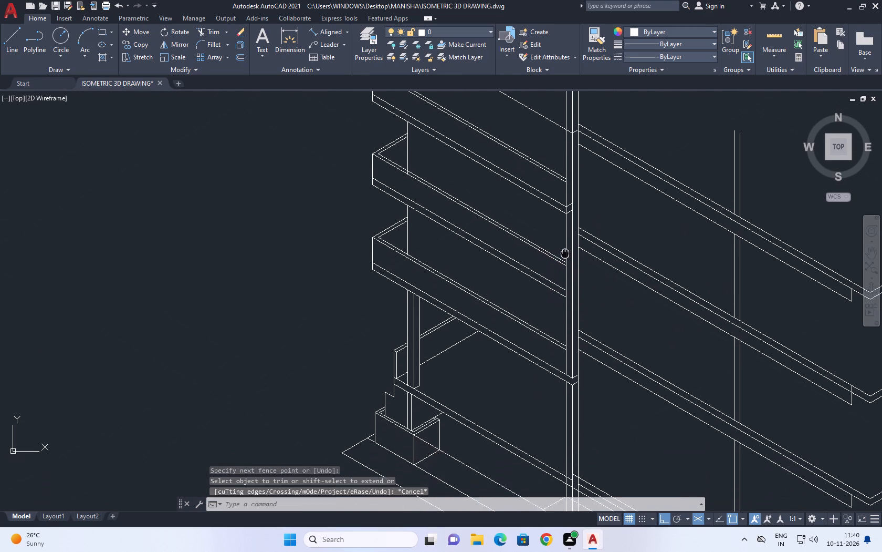
middle_drag(565, 253, 554, 334)
key(l)
key(space)
scroll(557, 370, up, 3)
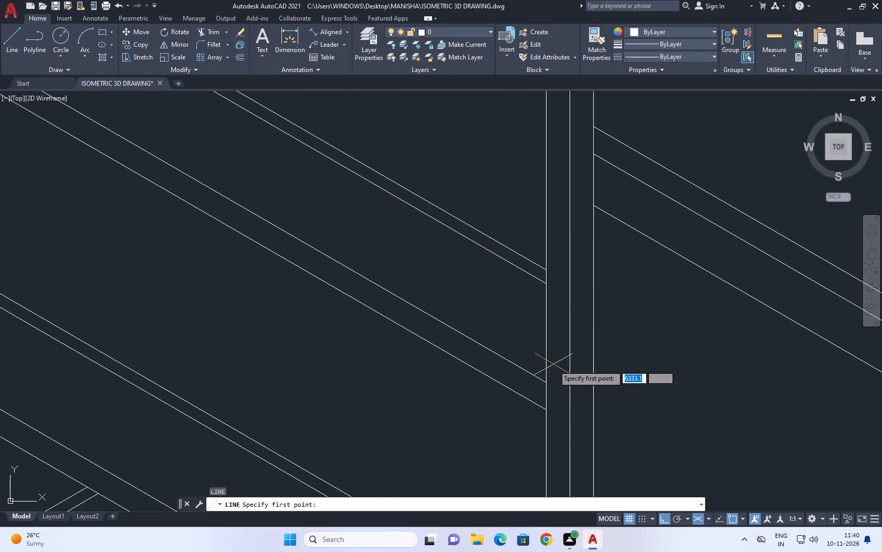
click(545, 383)
click(621, 331)
key(space)
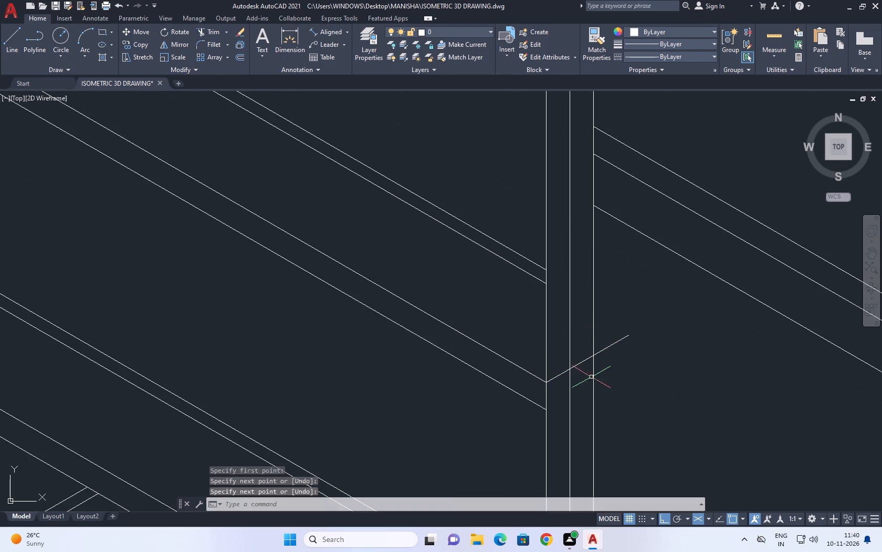
key(space)
click(542, 408)
click(576, 385)
key(Escape)
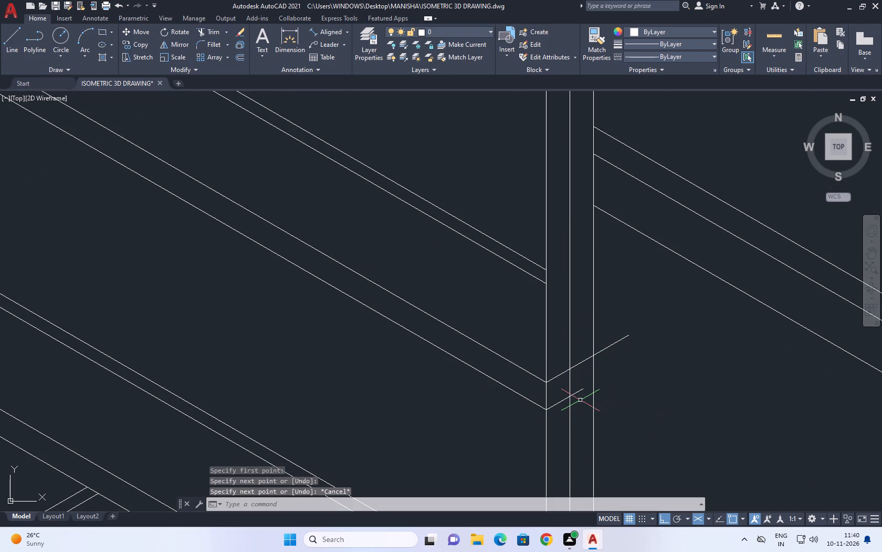
Trim the middle balcony's two return lines at the column's middle edge and remove the leftover piece beyond the column.
key(t)
key(r)
key(space)
click(588, 345)
click(580, 410)
drag(615, 361, 615, 360)
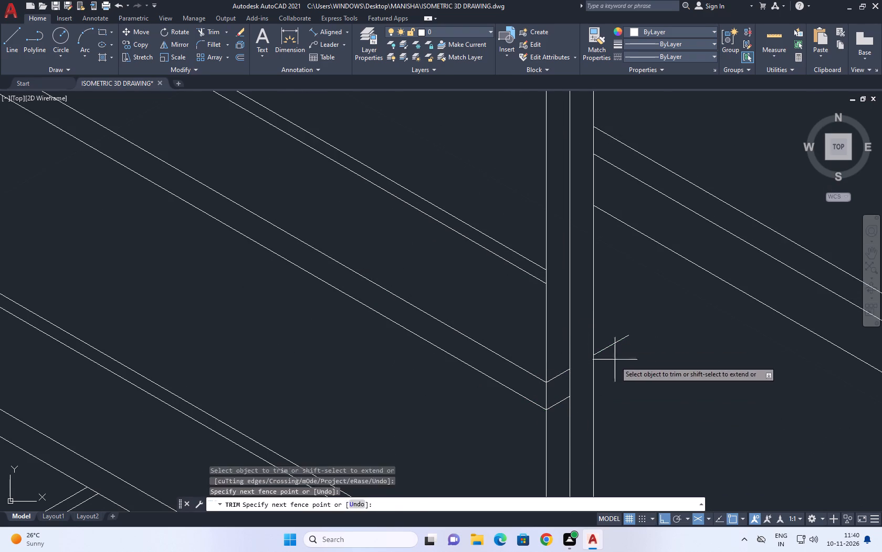
drag(615, 360, 615, 355)
click(615, 320)
key(Escape)
Trim the end of the wall's vertical edge that overlaps the middle balcony's parapet thickness.
scroll(583, 373, down, 2)
middle_drag(595, 311, 556, 332)
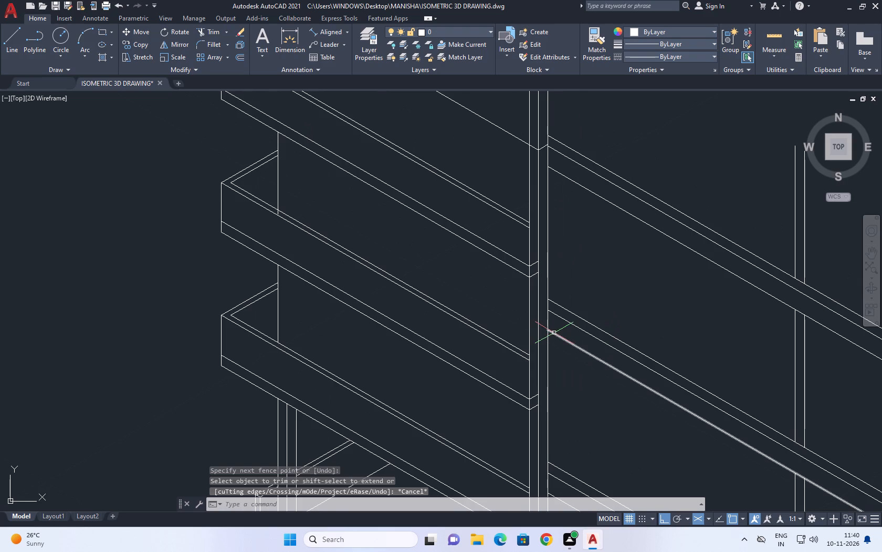
middle_drag(548, 276, 541, 283)
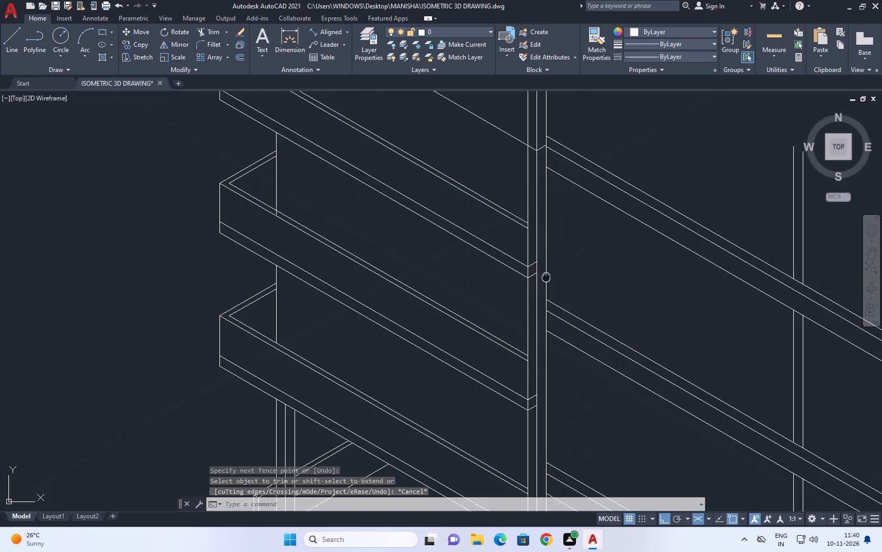
middle_drag(541, 283, 529, 317)
scroll(271, 266, up, 2)
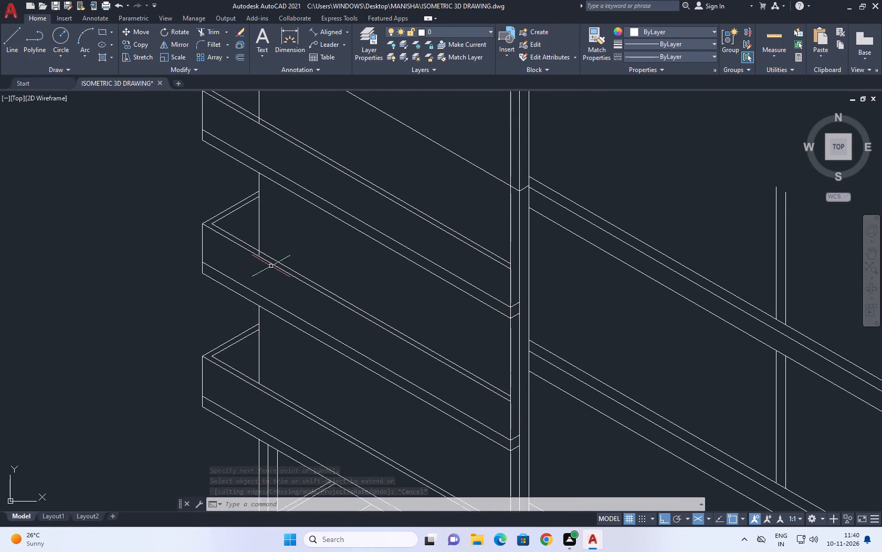
scroll(272, 267, up, 1)
click(217, 29)
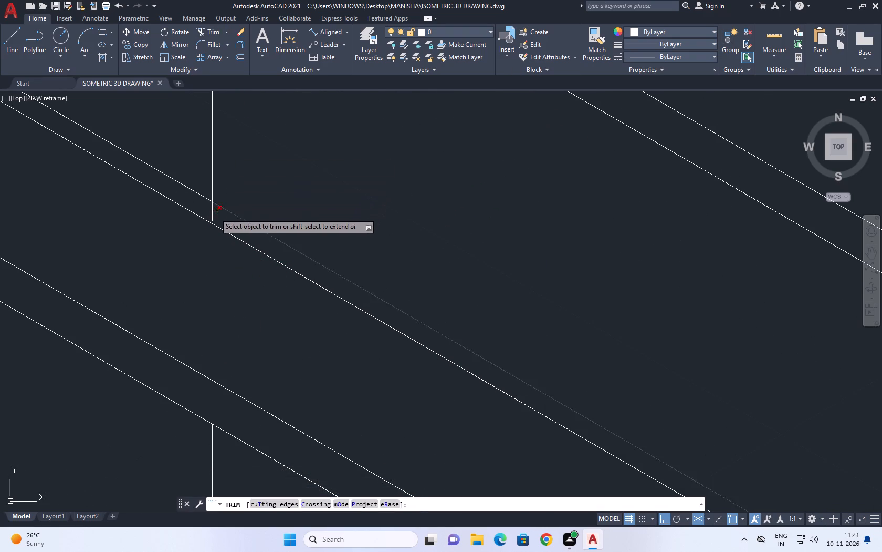
click(213, 214)
right_click(251, 183)
click(282, 197)
scroll(311, 233, down, 3)
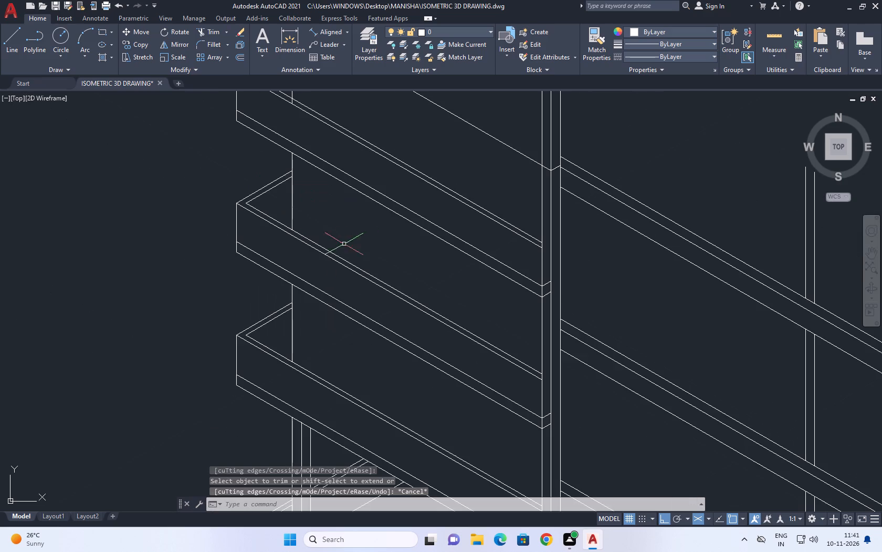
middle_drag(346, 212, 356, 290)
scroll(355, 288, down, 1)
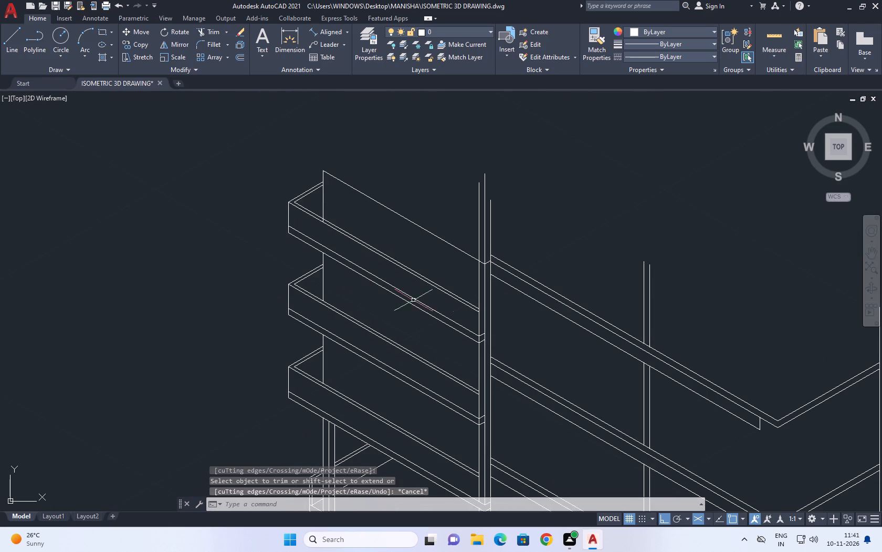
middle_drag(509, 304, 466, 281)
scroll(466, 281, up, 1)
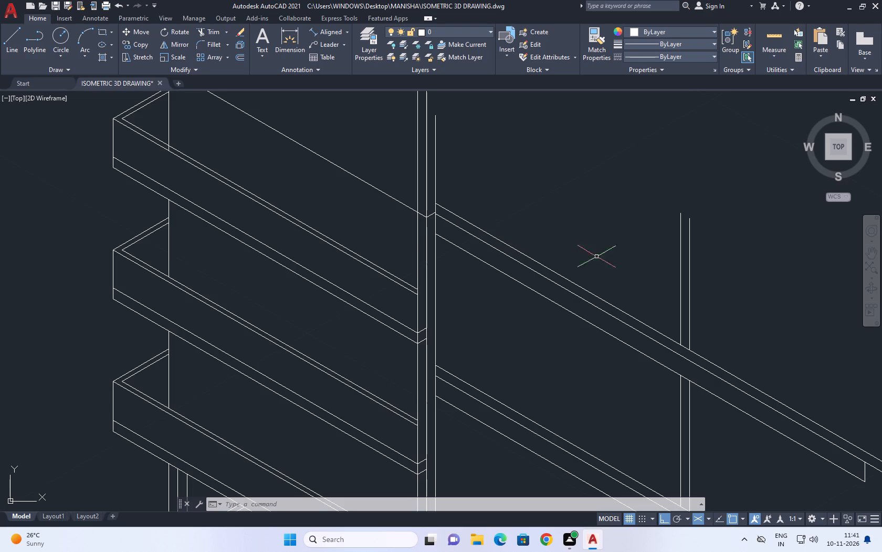
Draw the top slab's two crossing rear edge lines: at 30° from the thin column's outer edge and at 150° from the slab's far corner.
scroll(471, 259, down, 2)
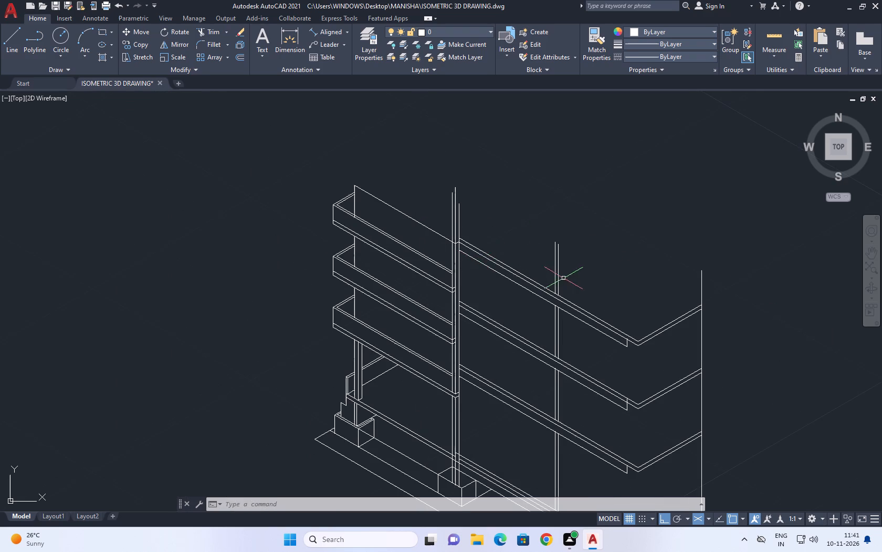
middle_drag(539, 272, 332, 187)
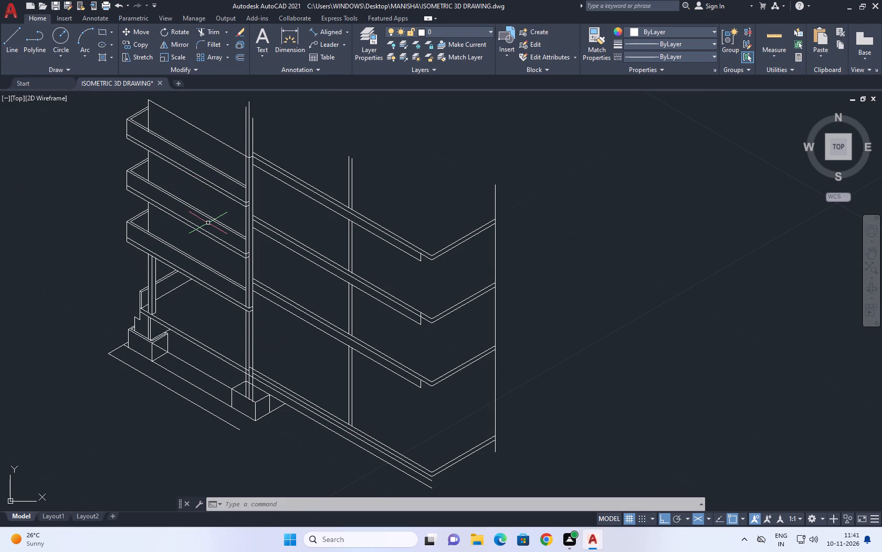
middle_drag(436, 200, 402, 301)
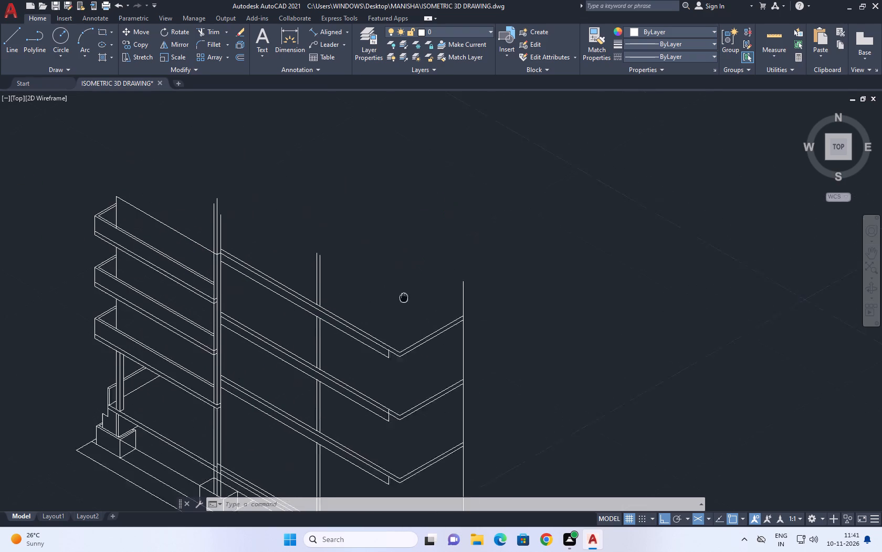
middle_drag(402, 301, 394, 320)
middle_drag(306, 329, 313, 363)
key(l)
key(space)
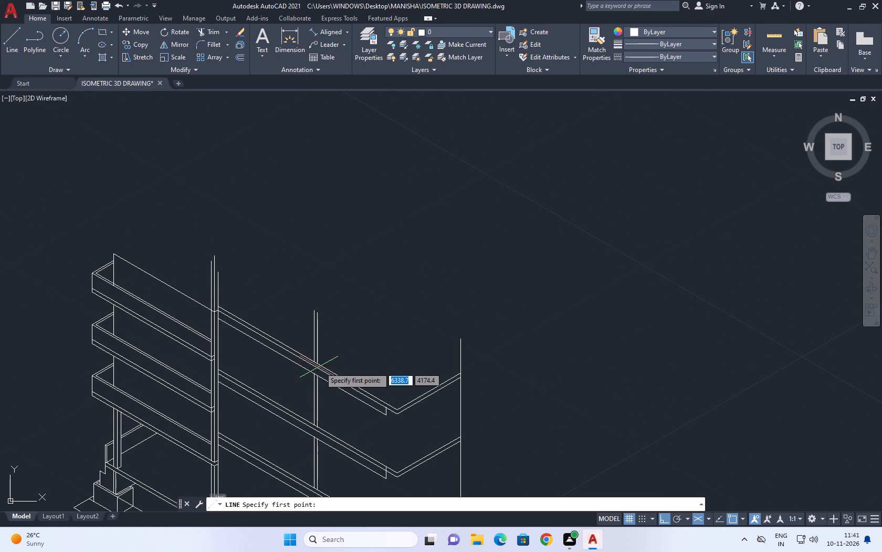
scroll(321, 366, up, 3)
click(300, 357)
middle_drag(543, 181, 470, 242)
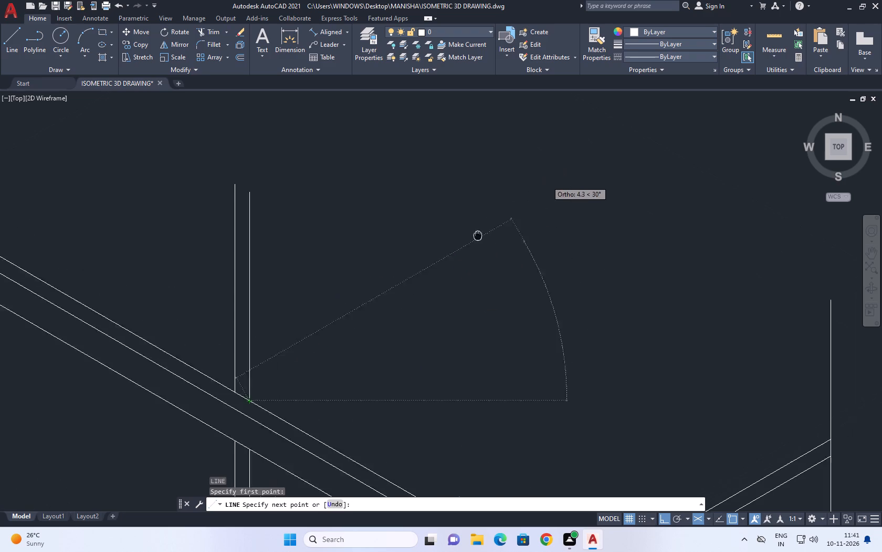
middle_drag(470, 242, 426, 269)
scroll(423, 272, down, 2)
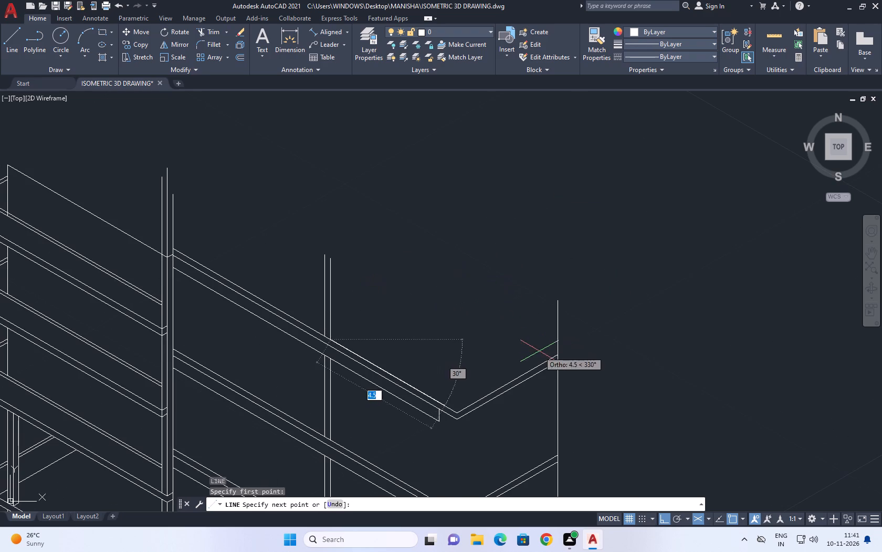
click(494, 262)
key(space)
key(space)
click(555, 352)
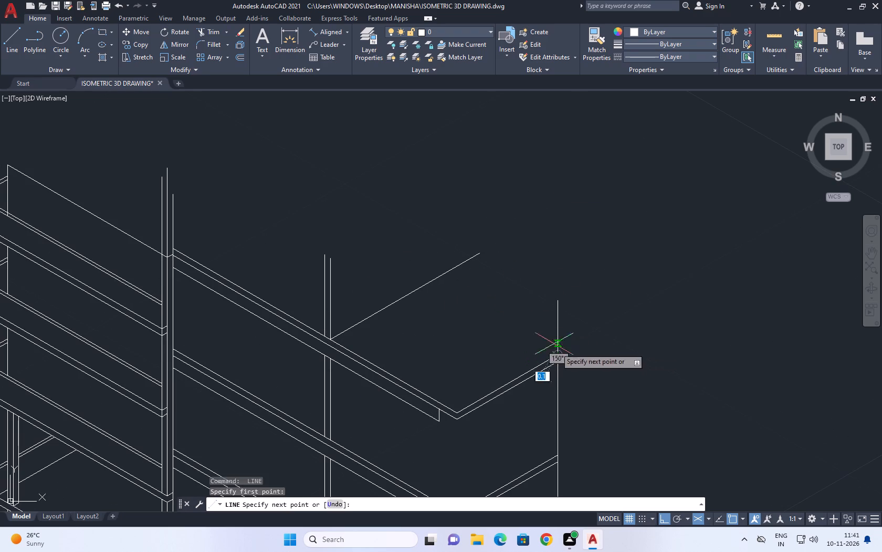
drag(412, 220, 407, 227)
key(space)
Trim the overshooting ends of the top slab's two rear edge lines where they cross, leaving a clean corner.
text(TR)
key(space)
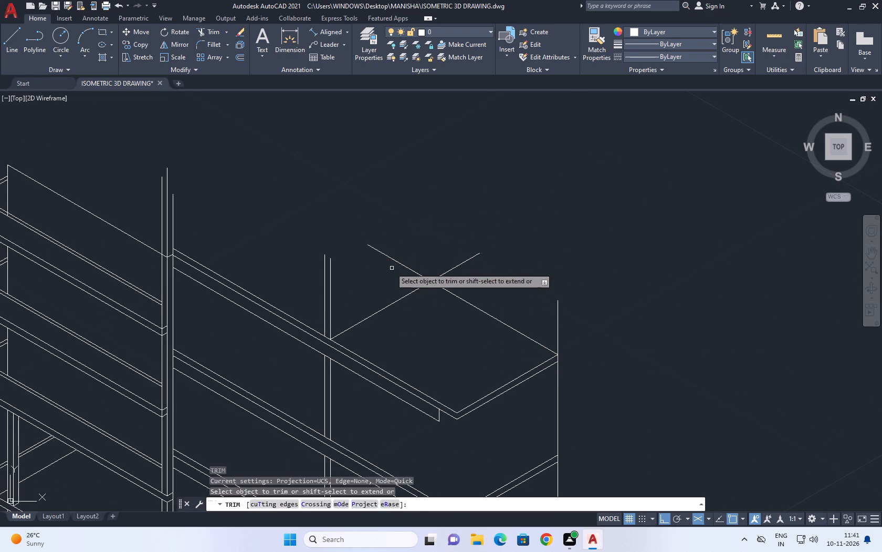
click(391, 268)
click(506, 267)
key(space)
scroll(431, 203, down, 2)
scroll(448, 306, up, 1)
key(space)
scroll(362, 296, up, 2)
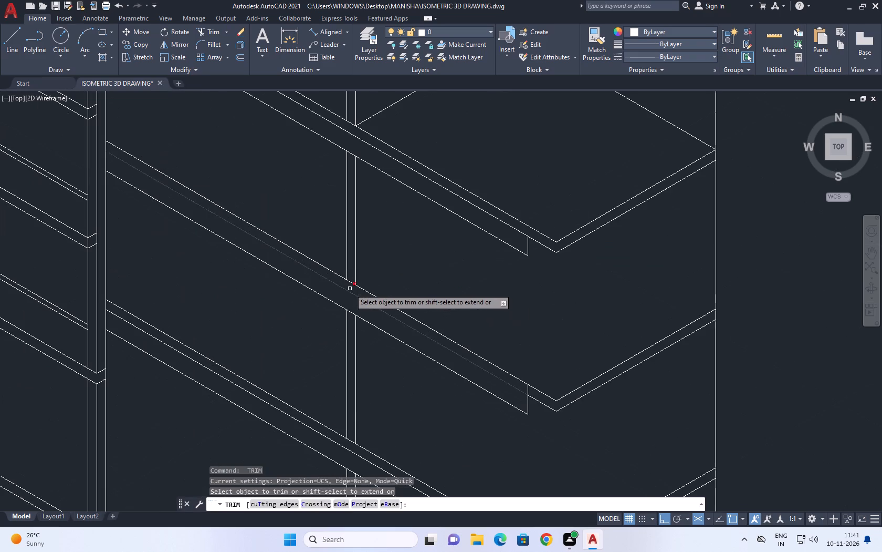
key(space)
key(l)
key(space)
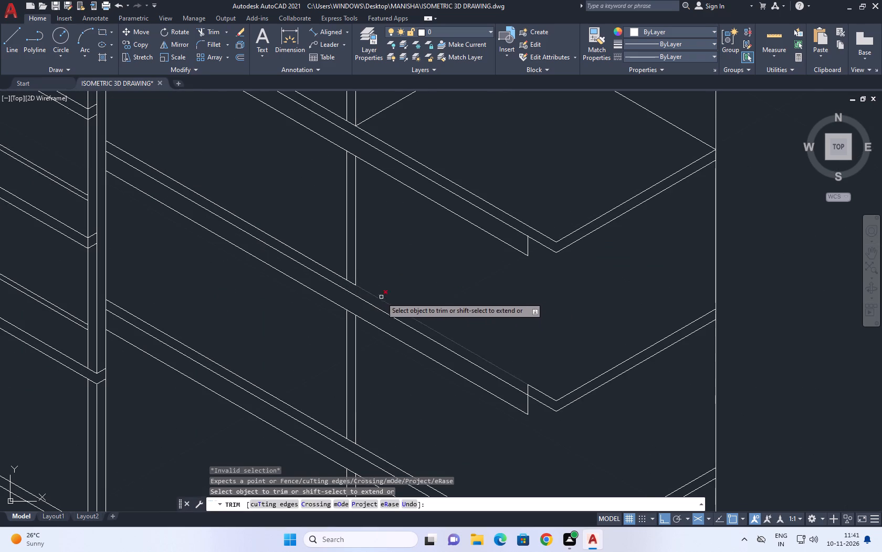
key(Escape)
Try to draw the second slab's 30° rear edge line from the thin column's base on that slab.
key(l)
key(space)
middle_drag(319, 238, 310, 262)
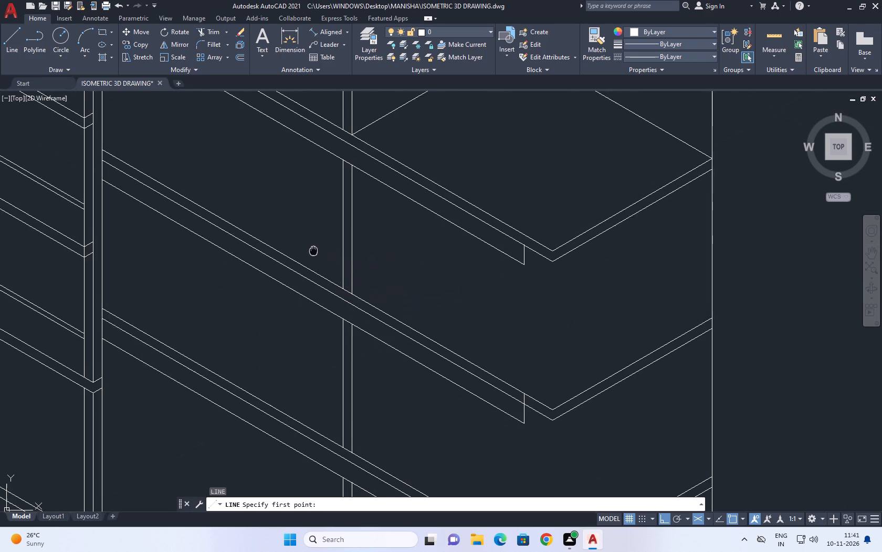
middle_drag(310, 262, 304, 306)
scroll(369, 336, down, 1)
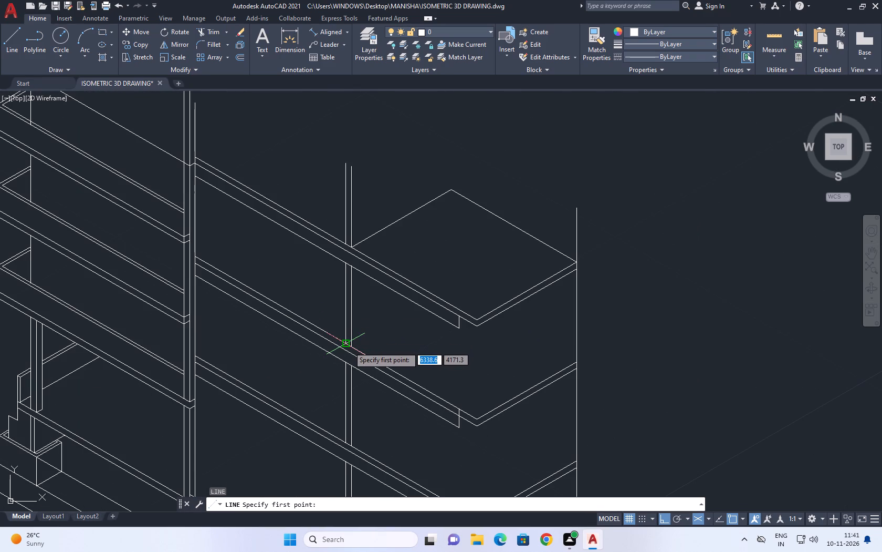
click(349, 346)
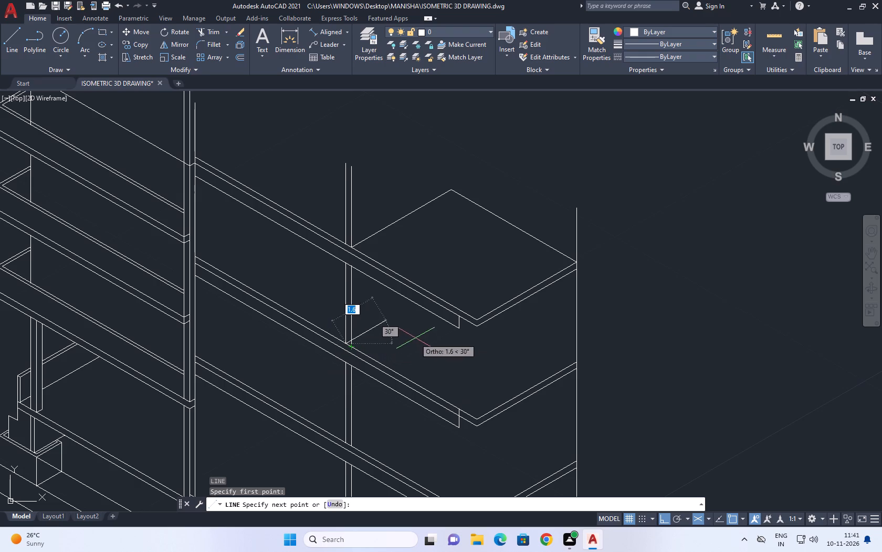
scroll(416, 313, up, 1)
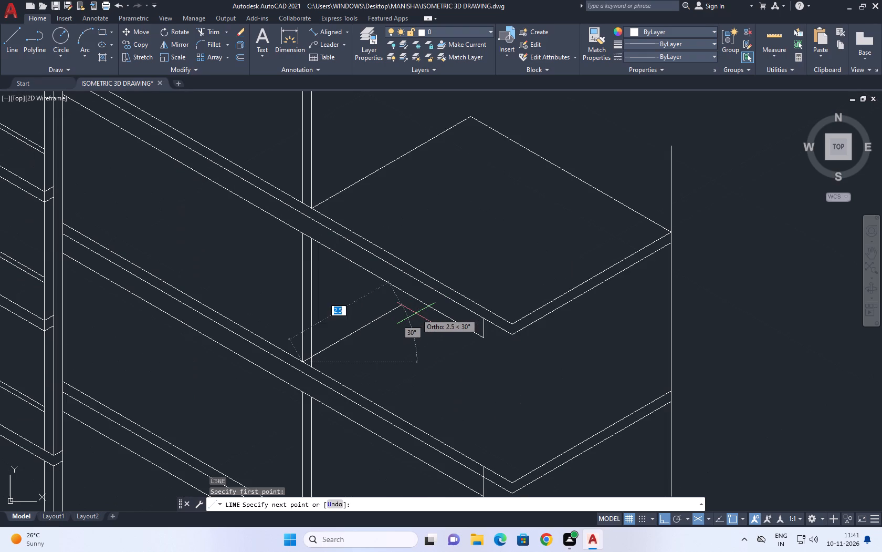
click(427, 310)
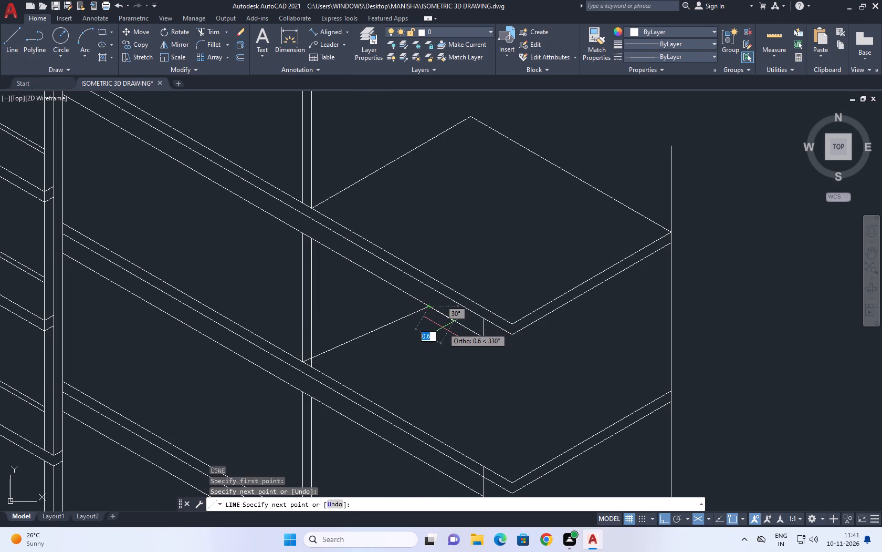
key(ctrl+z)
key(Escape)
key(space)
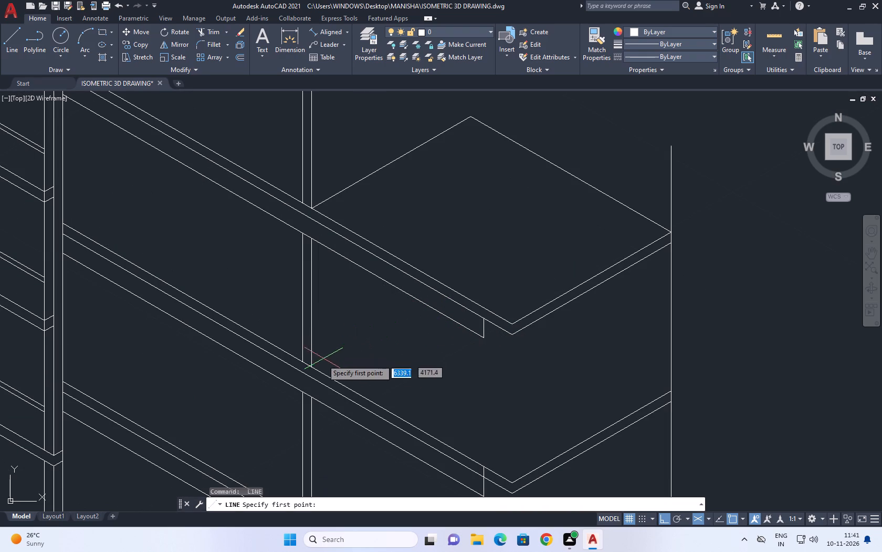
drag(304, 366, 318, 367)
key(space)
Draw a 30° rear edge line on the second slab from the base of the thin column's outer edge.
key(space)
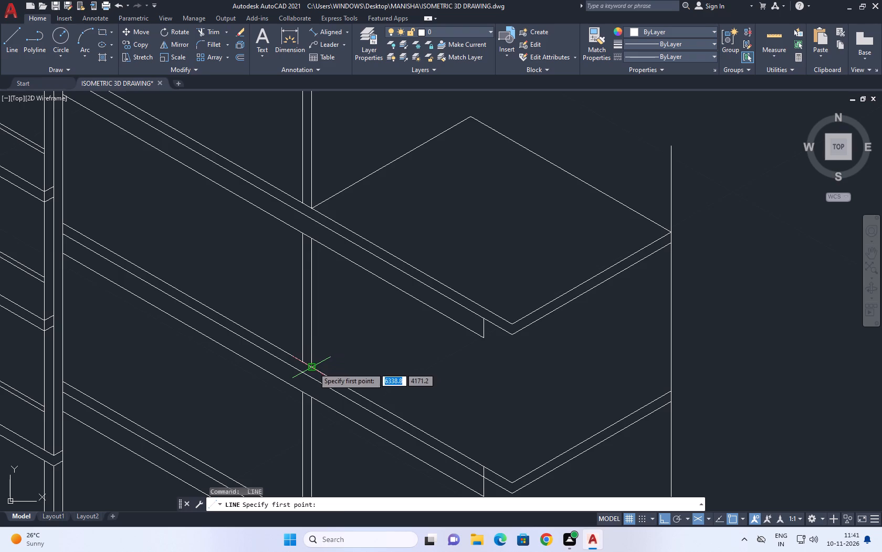
click(313, 367)
scroll(404, 349, down, 1)
scroll(439, 345, up, 1)
click(435, 336)
key(space)
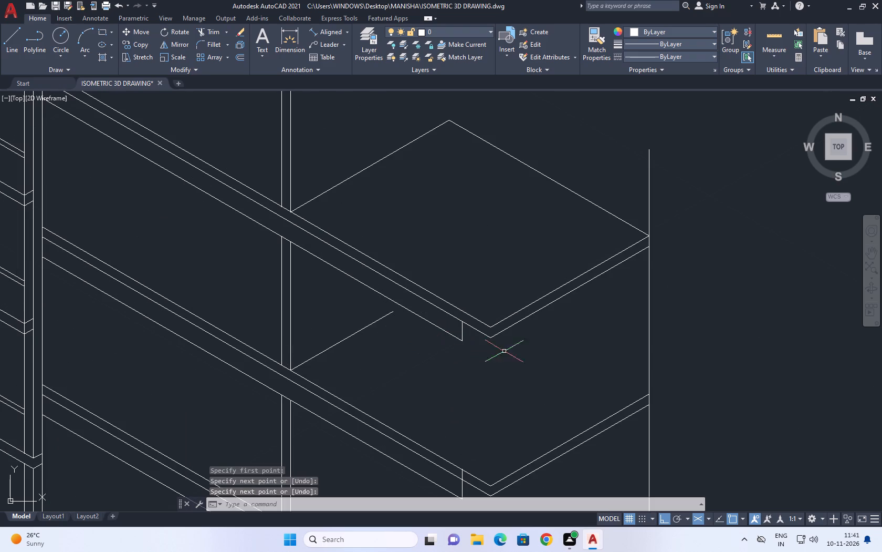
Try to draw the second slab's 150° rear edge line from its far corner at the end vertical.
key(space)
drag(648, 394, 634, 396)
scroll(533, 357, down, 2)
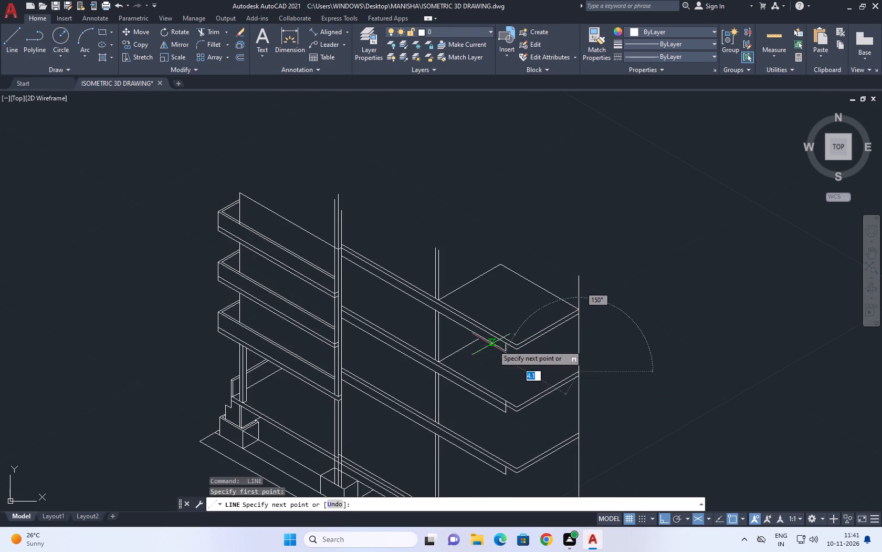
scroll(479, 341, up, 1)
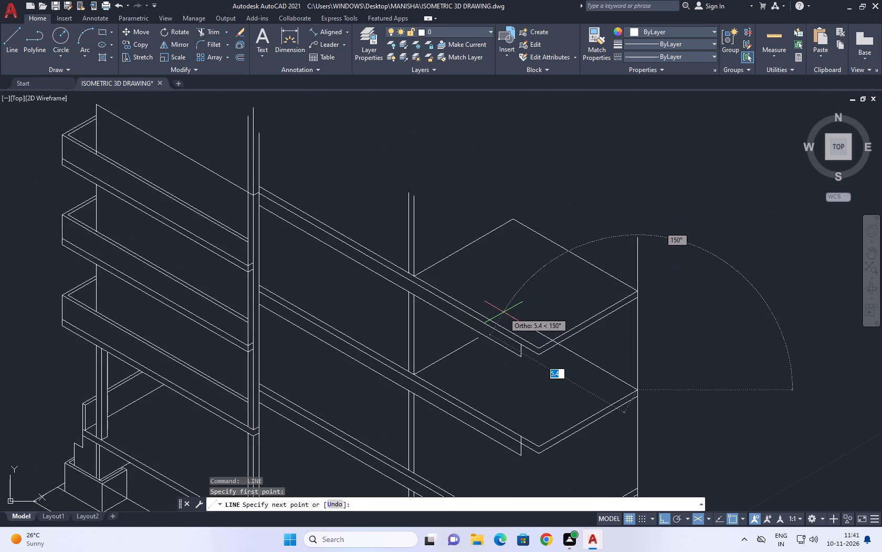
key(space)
Draw a 150° rear edge line from the second slab's far corner at the end vertical, running past the top slab's edges.
scroll(496, 281, down, 3)
middle_drag(532, 362, 525, 351)
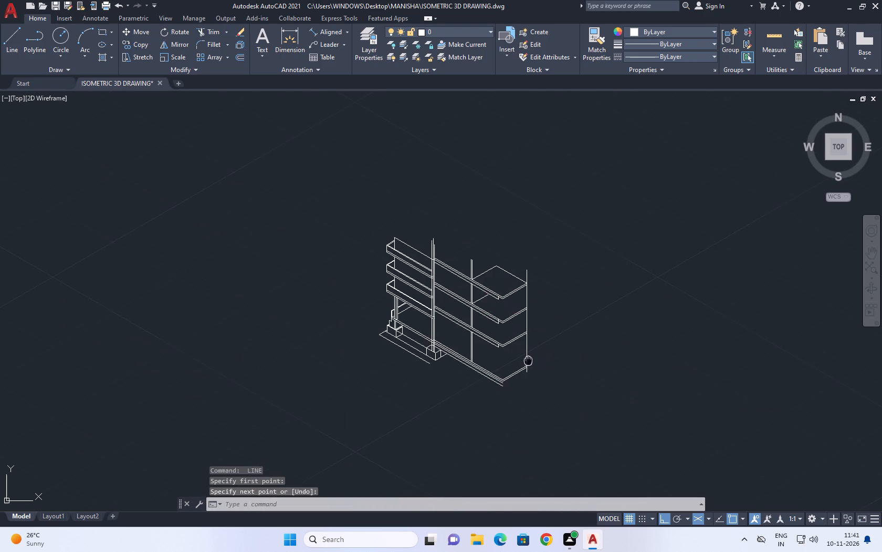
middle_drag(525, 351, 512, 323)
scroll(493, 299, up, 3)
middle_drag(458, 173, 453, 330)
right_click(455, 139)
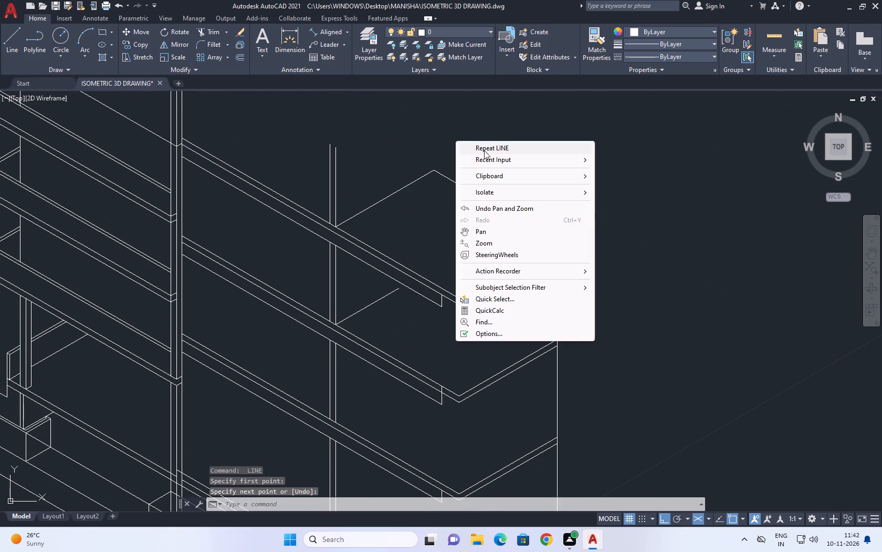
click(486, 154)
click(558, 339)
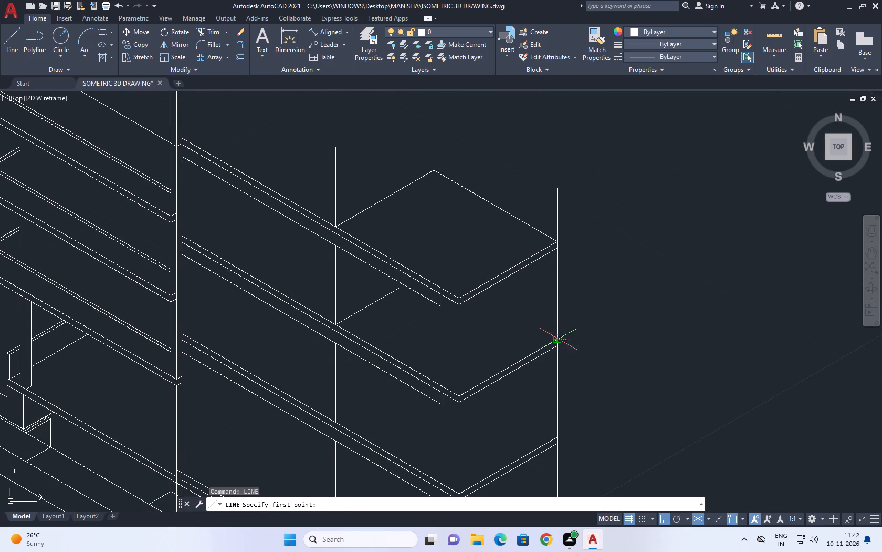
drag(473, 224, 471, 229)
right_drag(474, 200, 464, 204)
click(524, 224)
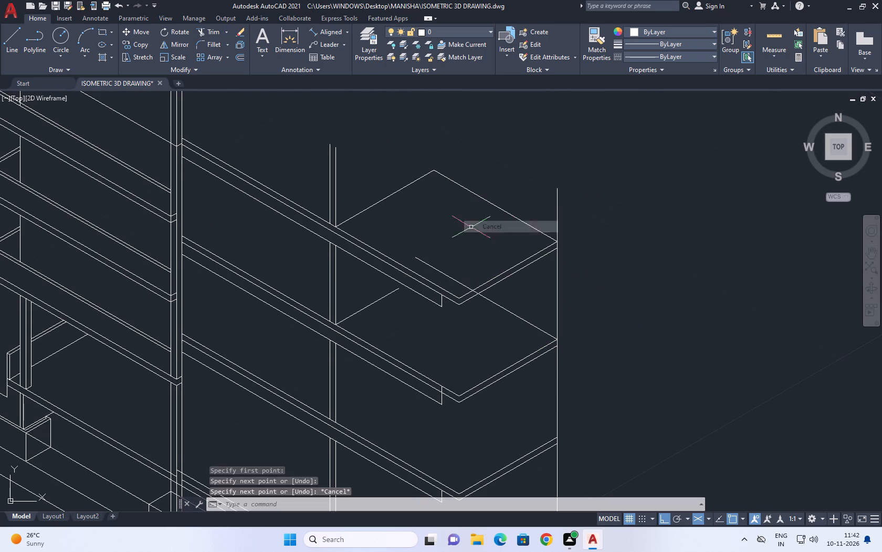
Trim the second slab's 150° rear edge line where it overlaps and passes beyond the top slab's lower edge.
click(211, 30)
click(444, 277)
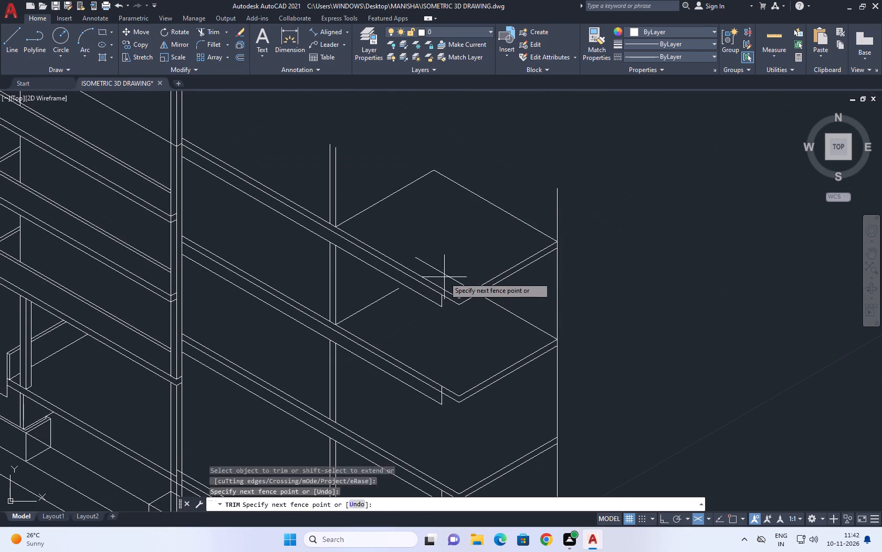
click(459, 267)
scroll(485, 293, up, 3)
click(440, 281)
right_drag(421, 185, 419, 179)
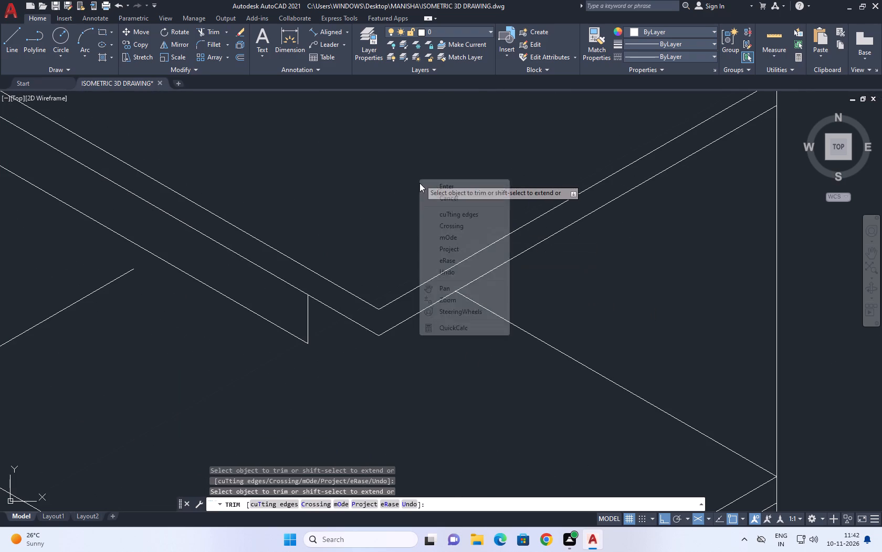
click(443, 199)
Extend the second slab's 30° rear edge line up to the underside edge of the top slab.
middle_drag(55, 231, 361, 286)
scroll(362, 287, down, 2)
middle_drag(369, 281, 377, 297)
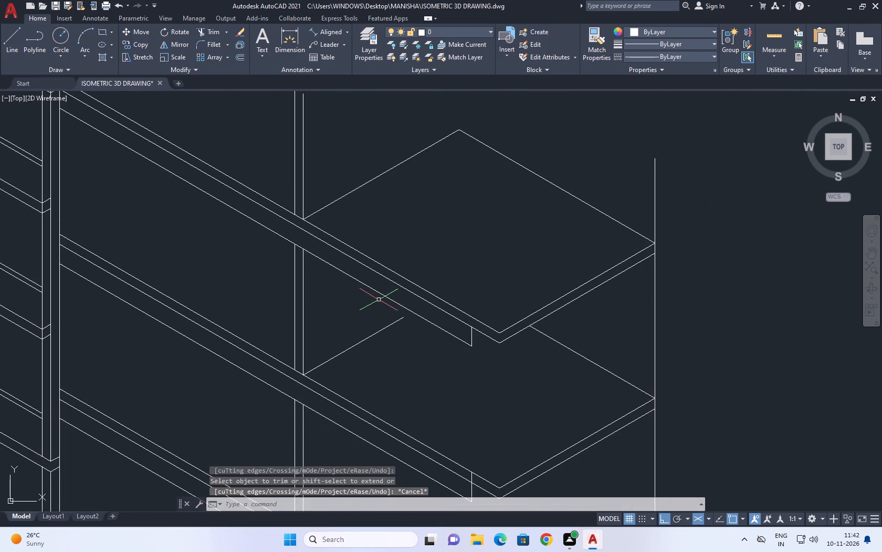
key(e)
key(x)
key(space)
click(374, 328)
click(429, 344)
key(space)
scroll(379, 268, down, 1)
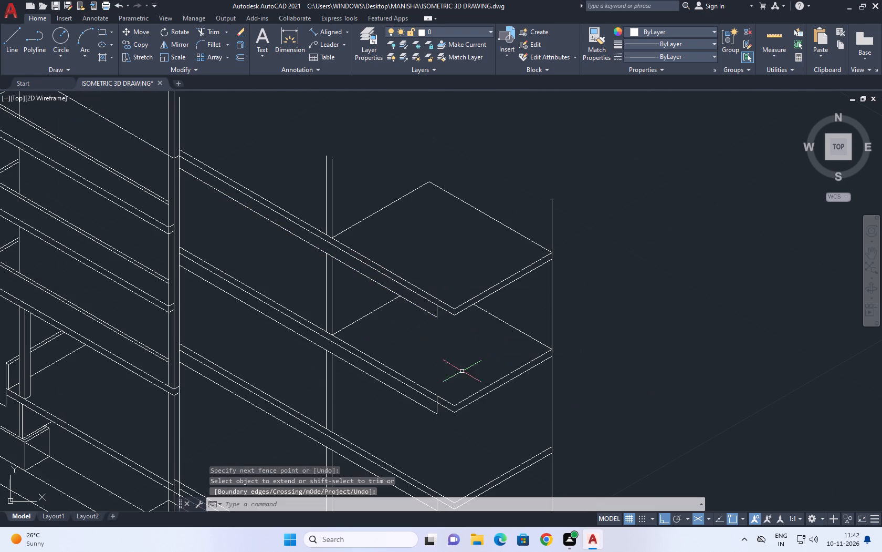
Draw the third slab's two rear edge lines: at 30° from the thin column's outer edge and at 150° from the slab's far corner.
middle_drag(458, 389, 447, 229)
key(l)
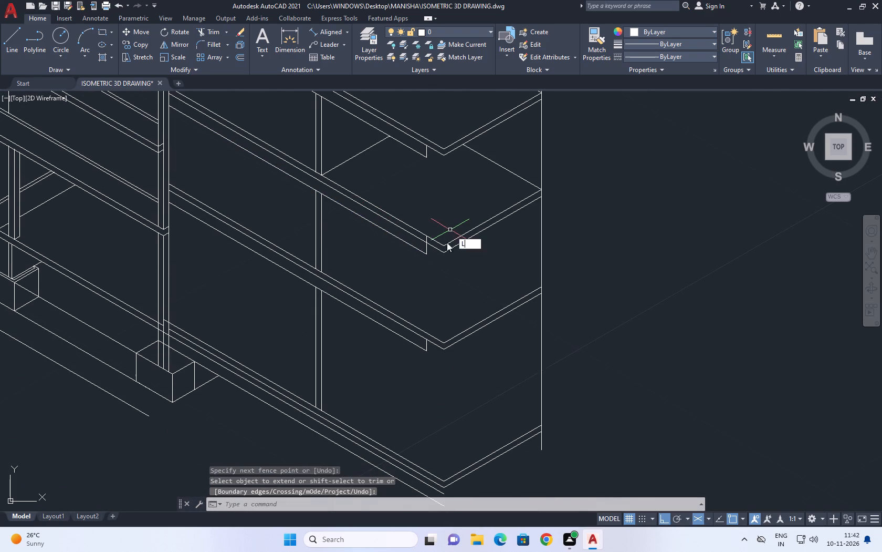
key(space)
click(319, 273)
middle_drag(382, 234, 357, 275)
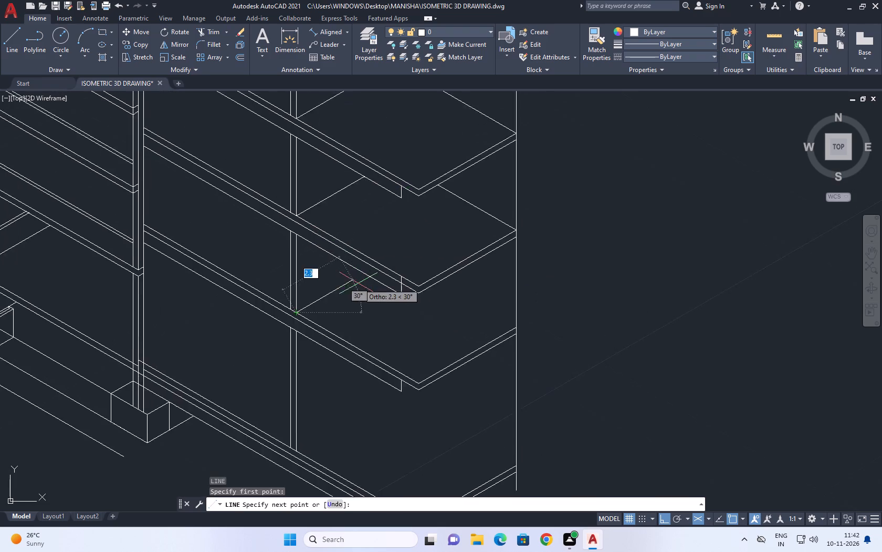
scroll(358, 283, up, 1)
click(436, 223)
key(space)
key(space)
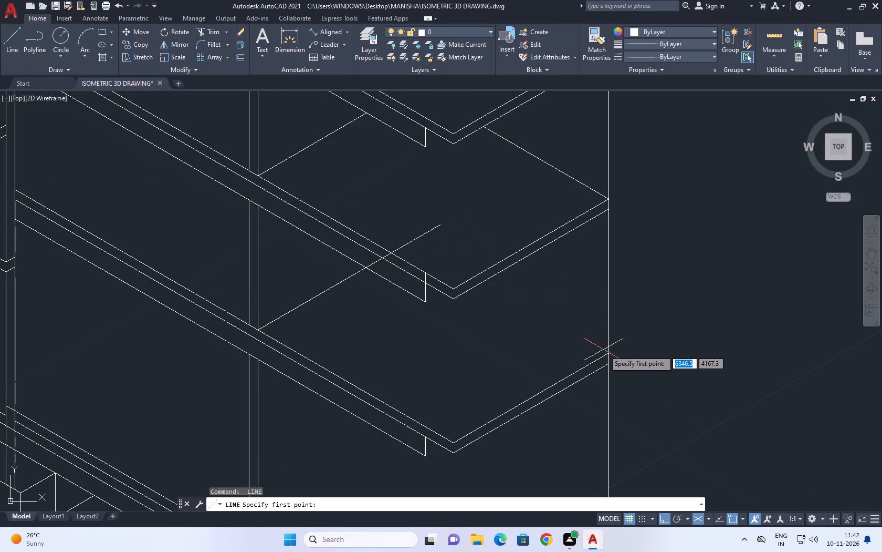
click(610, 352)
click(484, 235)
key(space)
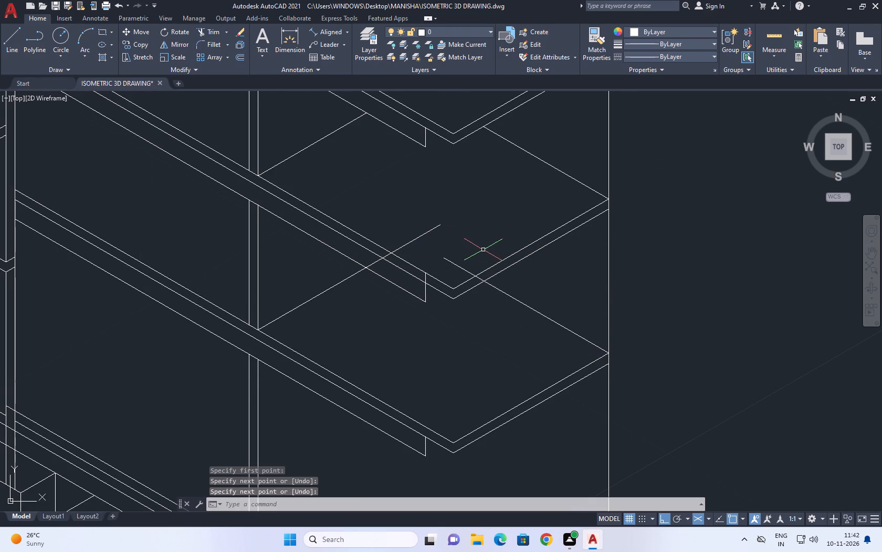
Trim the third slab's two rear edge lines back to the second slab's lower edges, removing every segment overlapping that slab.
key(t)
key(r)
key(space)
scroll(483, 288, up, 2)
click(478, 264)
click(429, 232)
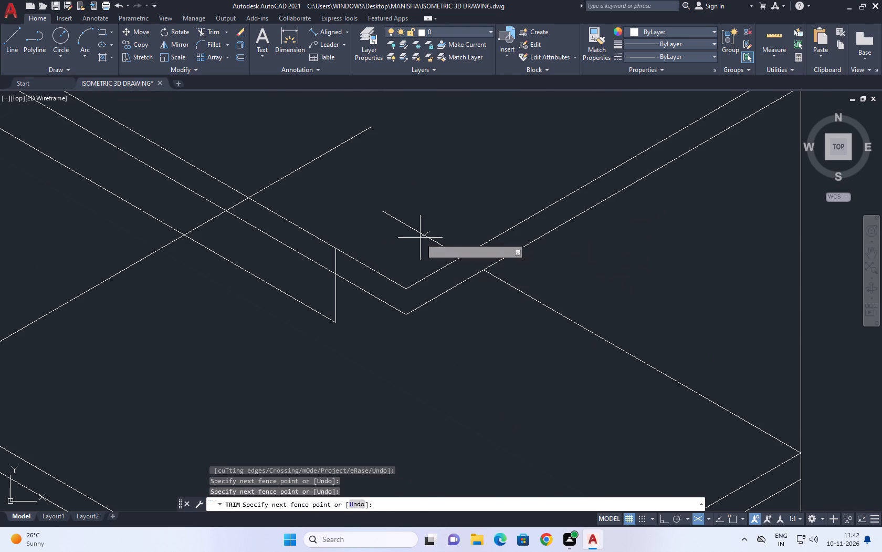
click(412, 241)
click(279, 114)
click(321, 169)
click(230, 203)
click(255, 213)
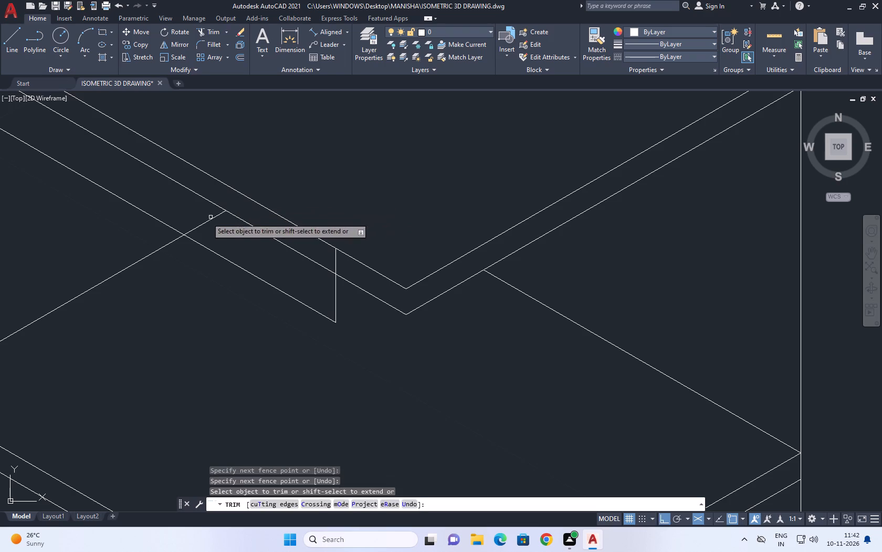
click(203, 219)
click(221, 234)
scroll(341, 196, down, 4)
key(space)
scroll(389, 240, up, 2)
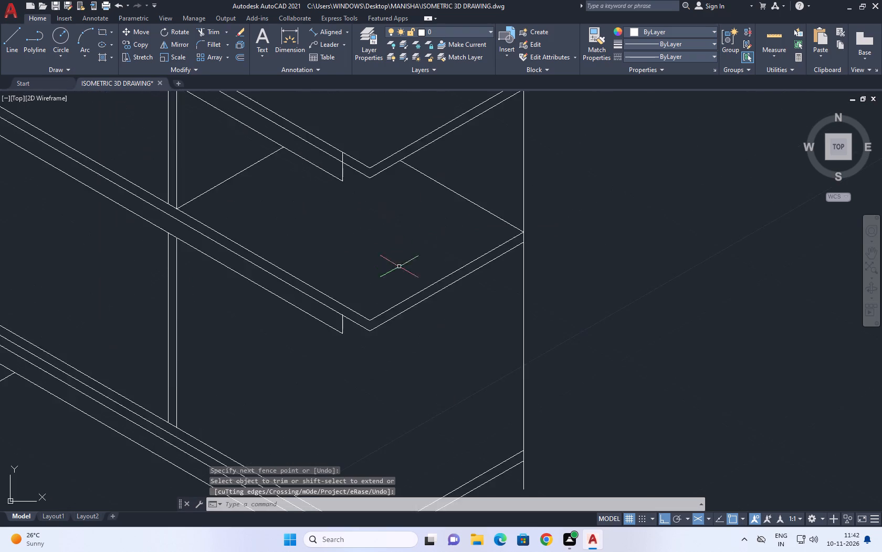
Draw the lowest slab's two rear edge lines: at 30° from the thin column's base and at 150° from the slab's far corner.
scroll(412, 277, down, 3)
middle_drag(438, 289, 466, 265)
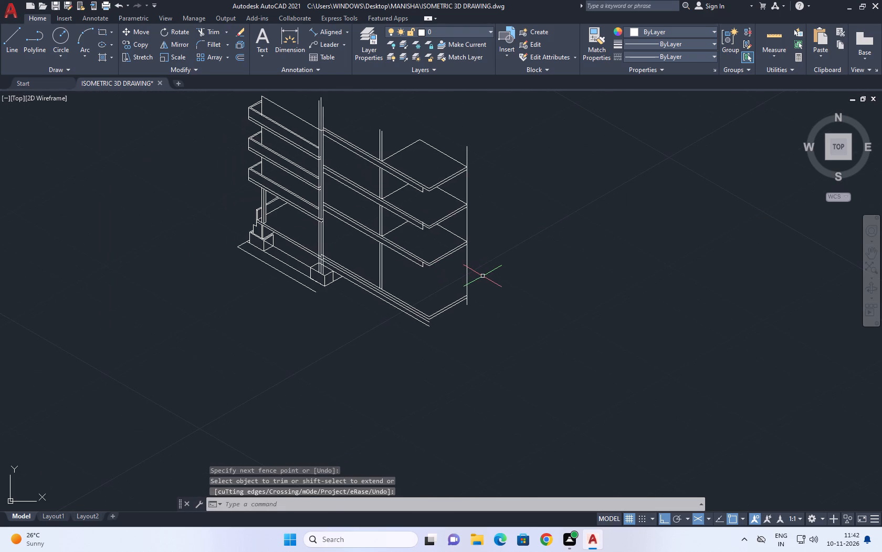
key(l)
key(space)
scroll(385, 281, up, 2)
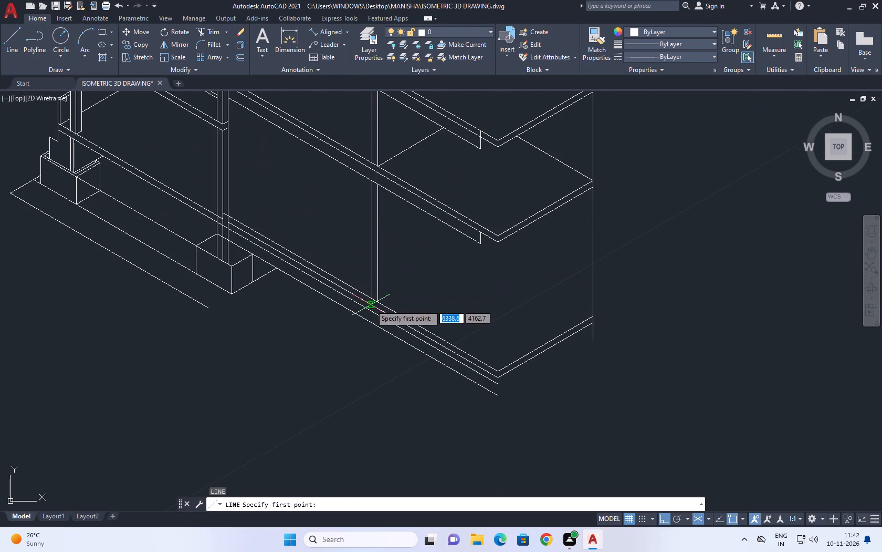
click(375, 302)
middle_drag(516, 244, 480, 288)
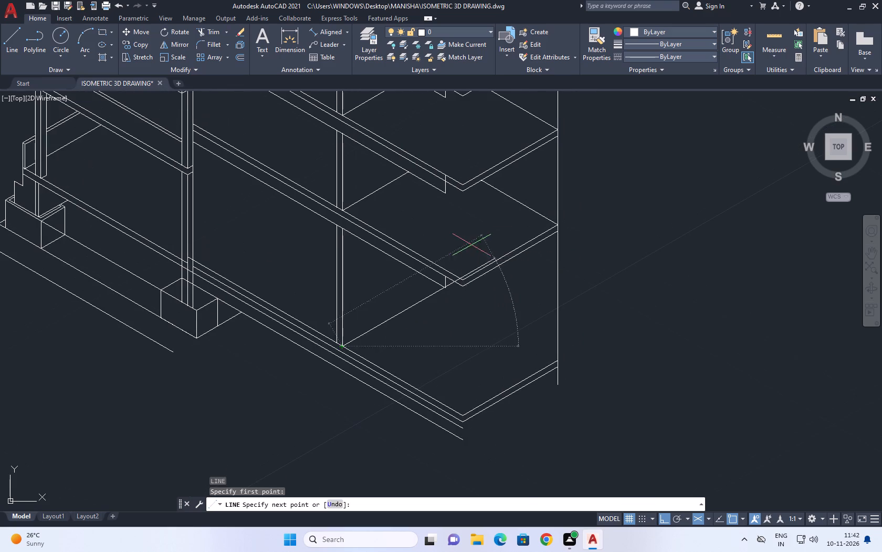
click(471, 245)
key(space)
key(space)
click(555, 364)
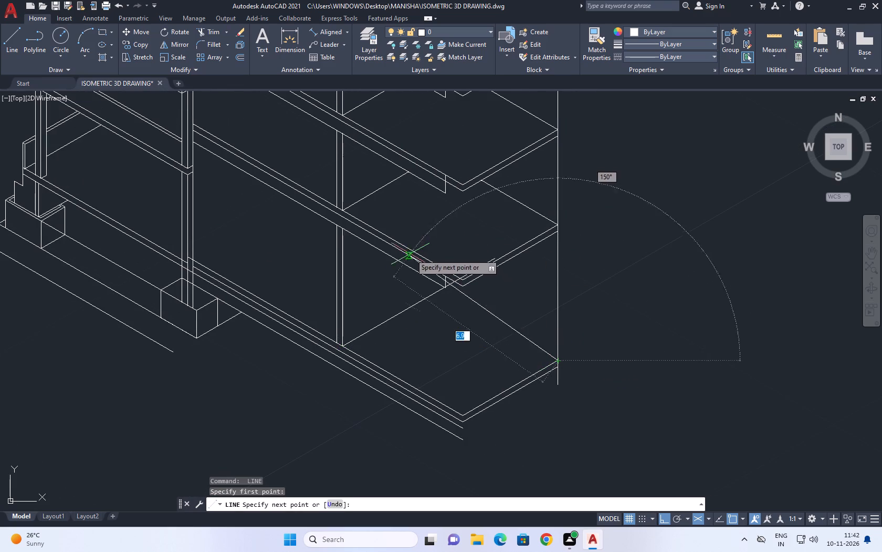
click(379, 279)
key(space)
Trim the lowest slab's two rear edge lines at their crossing and erase the leftover piece overlapping the third slab.
scroll(432, 229, up, 1)
middle_drag(420, 218, 413, 270)
key(t)
key(r)
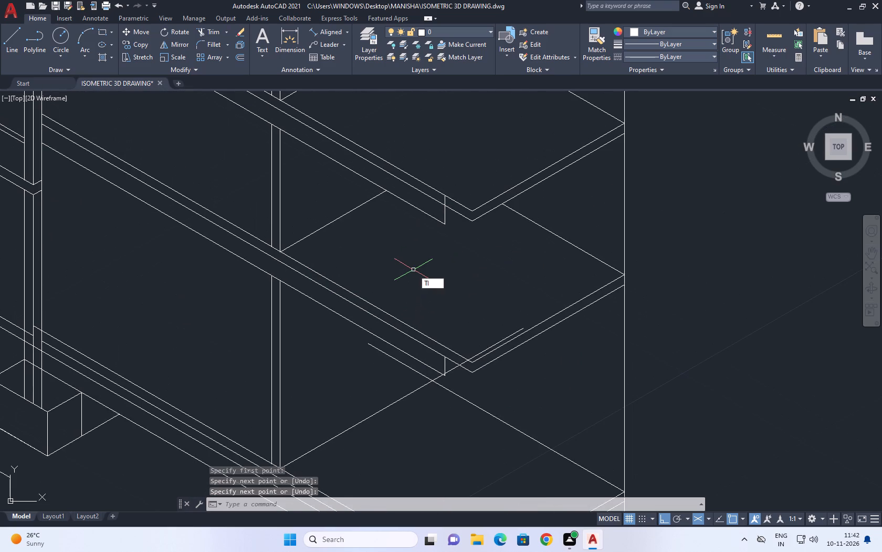
key(space)
scroll(432, 369, up, 1)
click(388, 377)
click(453, 386)
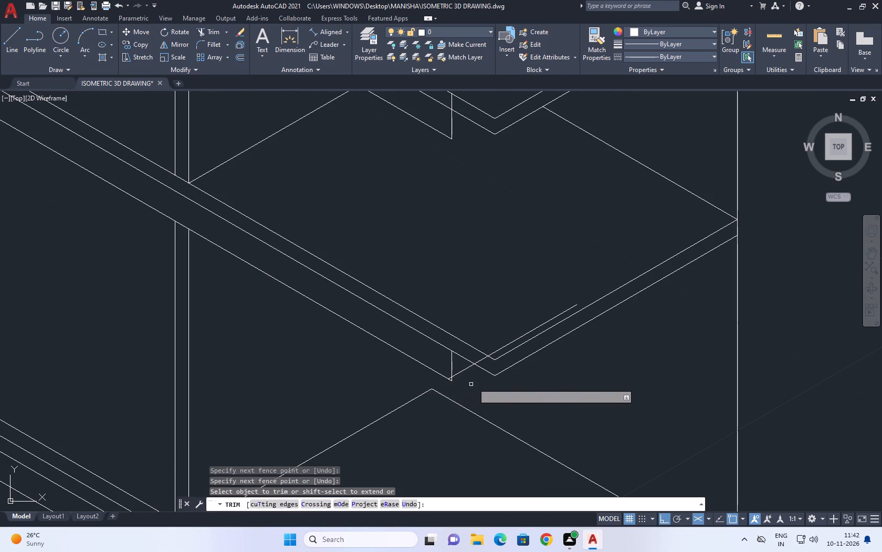
key(space)
click(463, 372)
key(Delete)
Draw a vertical line up from the lowest slab's rear corner, running past the third slab's edges.
scroll(474, 347, down, 1)
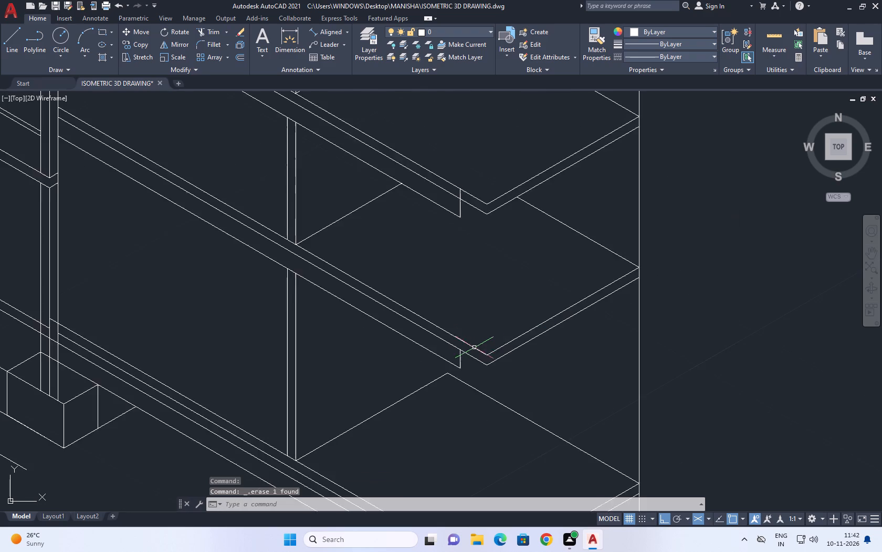
scroll(474, 347, down, 1)
middle_drag(495, 340, 464, 340)
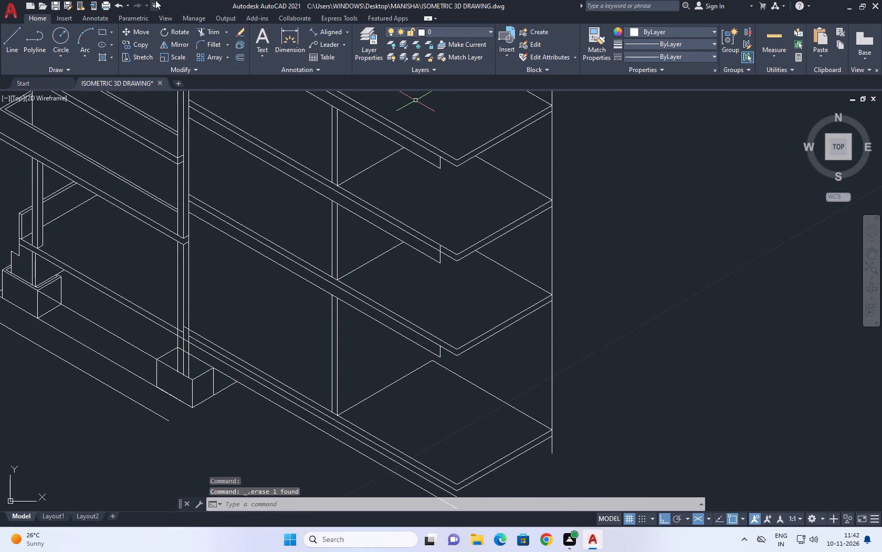
click(15, 43)
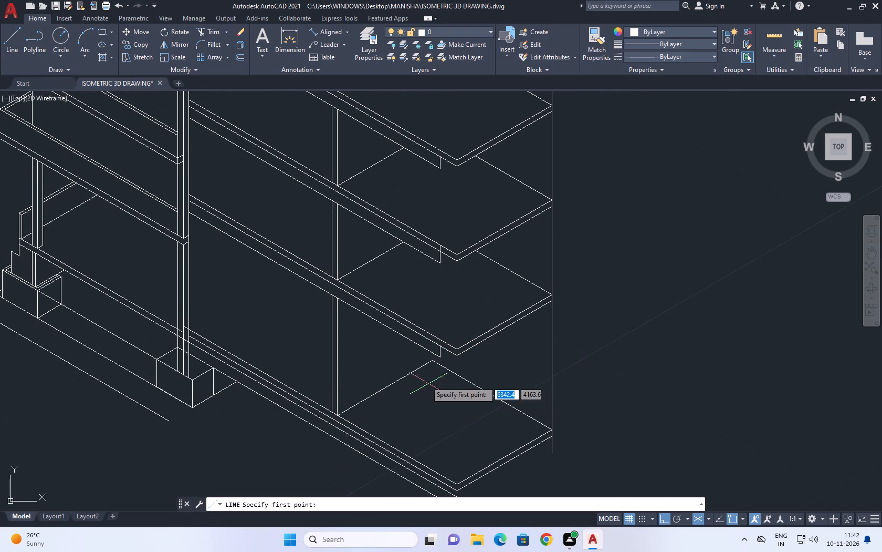
scroll(432, 362, up, 2)
click(428, 363)
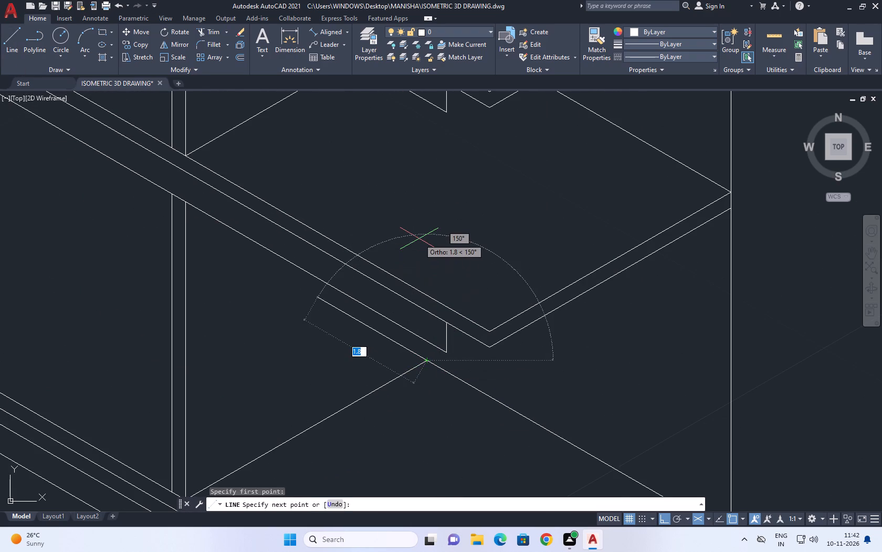
key(F5)
click(420, 221)
key(Escape)
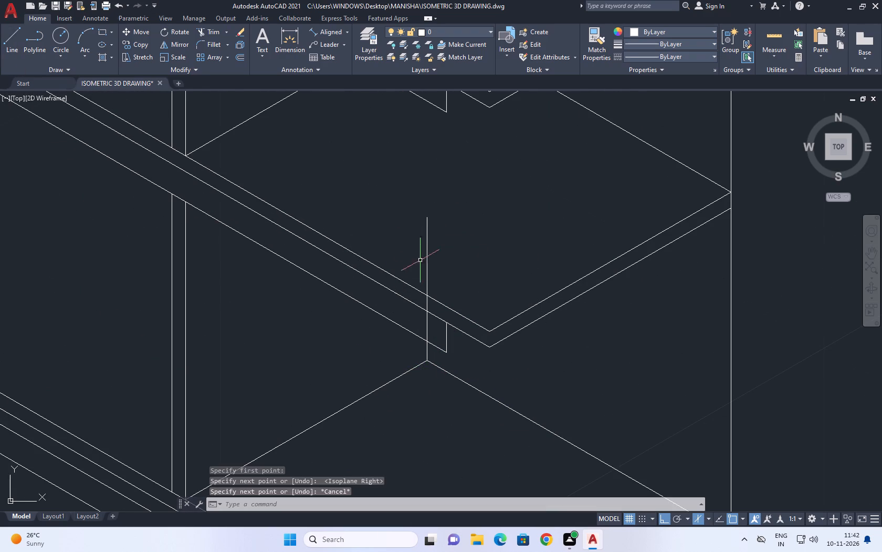
Trim the vertical corner line to the third slab's underside and erase the segment left above that slab.
key(t)
key(r)
key(space)
click(429, 337)
click(416, 316)
key(Escape)
drag(454, 246, 442, 237)
click(407, 212)
key(Delete)
Draw a door's first vertical side, 1.5 units high, up from the lowest slab's 30° rear edge near the thin column.
scroll(428, 254, down, 2)
middle_drag(396, 281, 426, 329)
key(l)
key(space)
scroll(369, 361, up, 1)
click(411, 393)
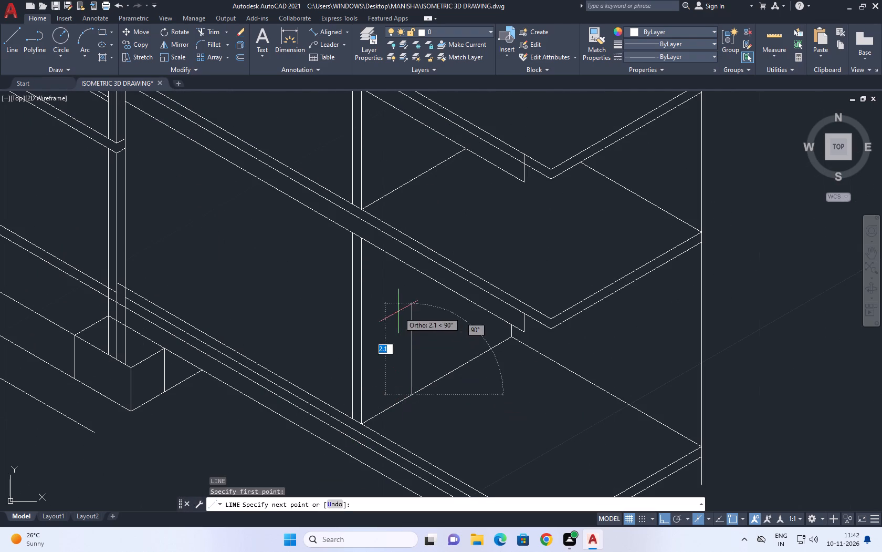
scroll(412, 318, up, 1)
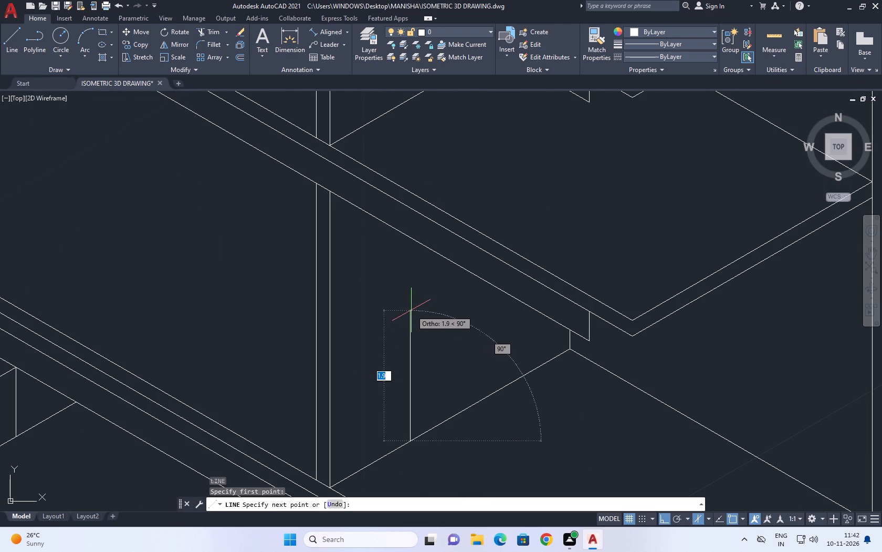
text(2)
key(space)
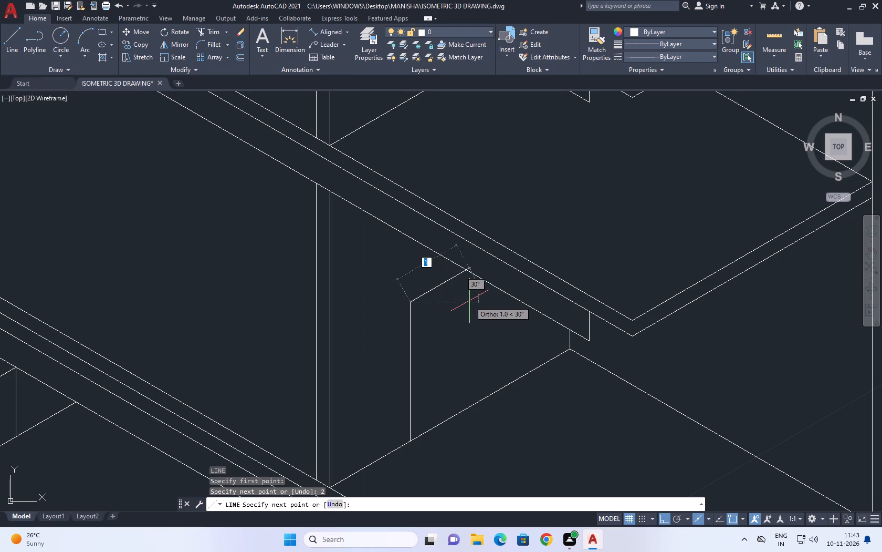
key(ctrl+z)
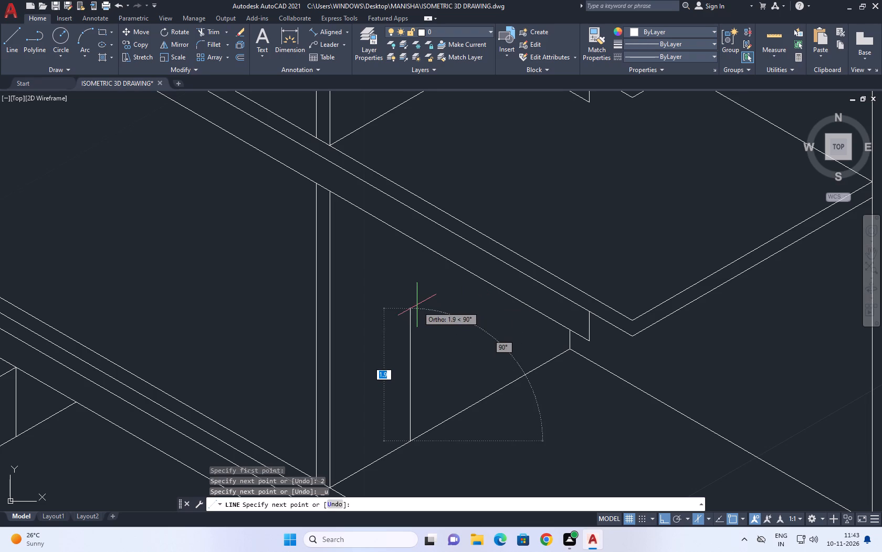
text(1.)
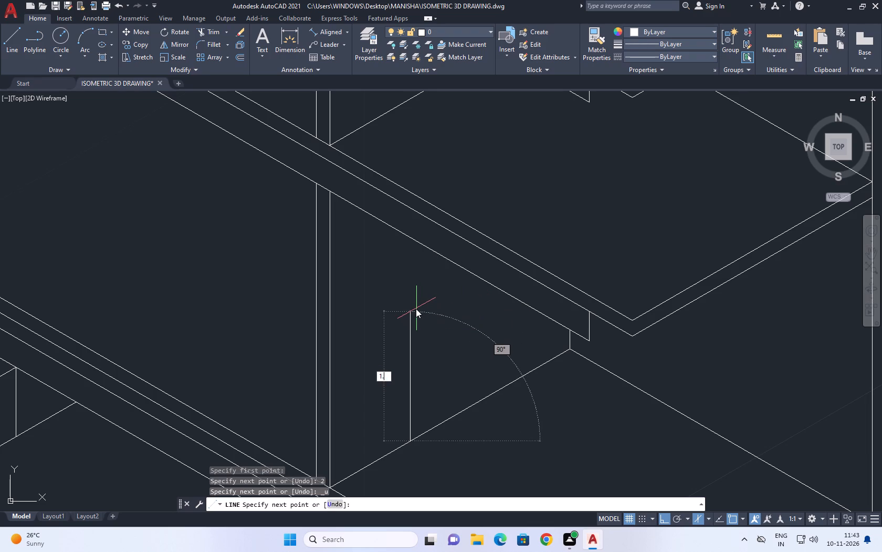
text(5)
key(space)
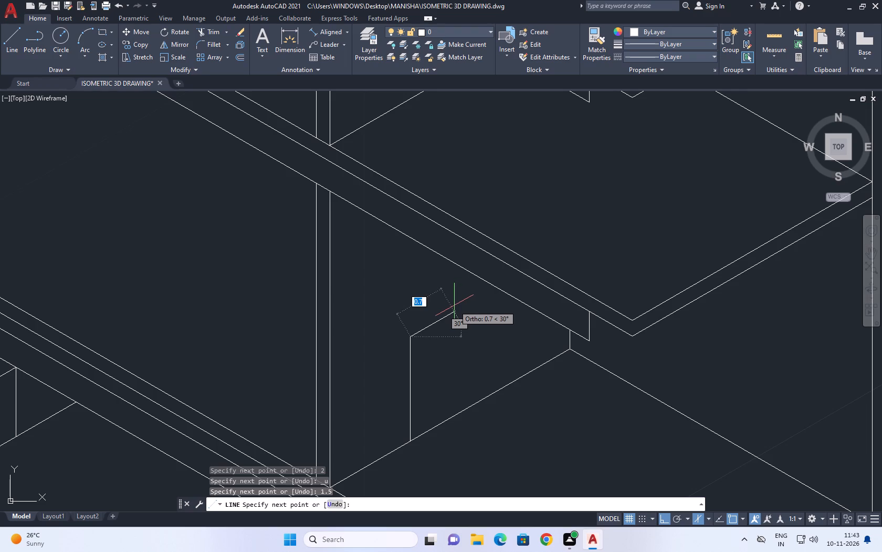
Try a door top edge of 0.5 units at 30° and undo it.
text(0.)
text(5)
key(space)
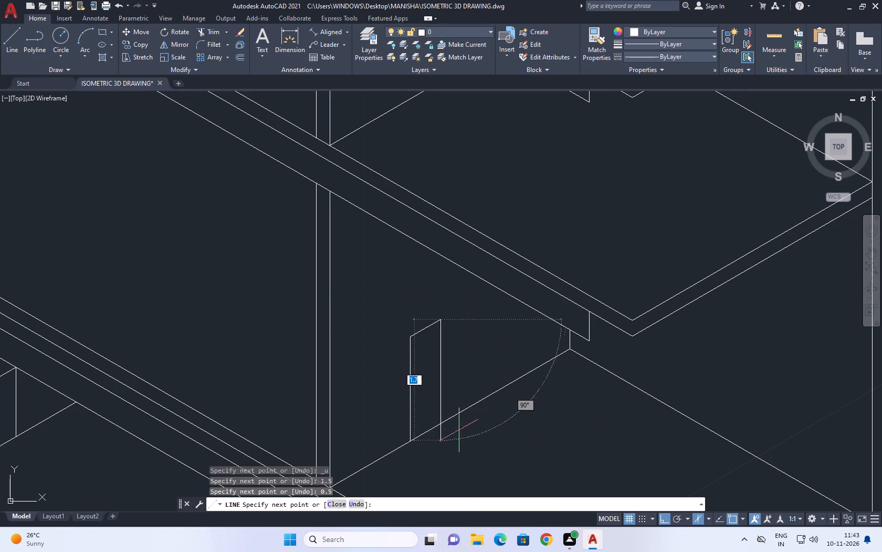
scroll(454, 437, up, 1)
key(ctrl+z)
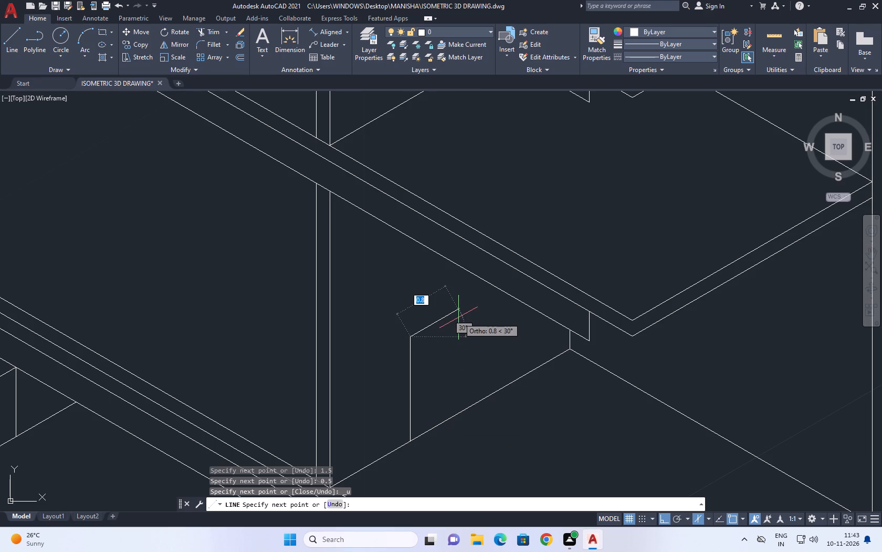
Draw the door's top edge 0.8 units long at 30°, followed by its second vertical side down past the slab's rear edge.
text(0.)
text(8)
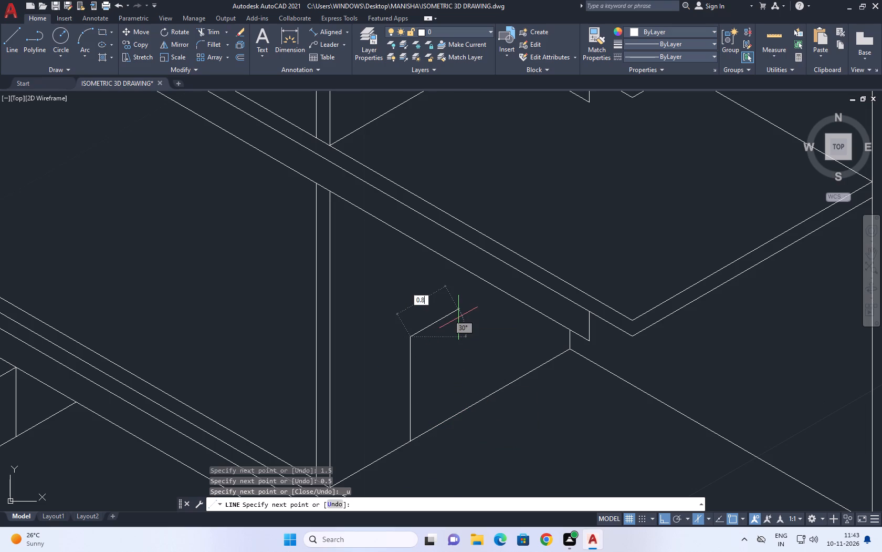
key(space)
scroll(461, 325, down, 2)
scroll(458, 377, up, 2)
click(466, 397)
key(Escape)
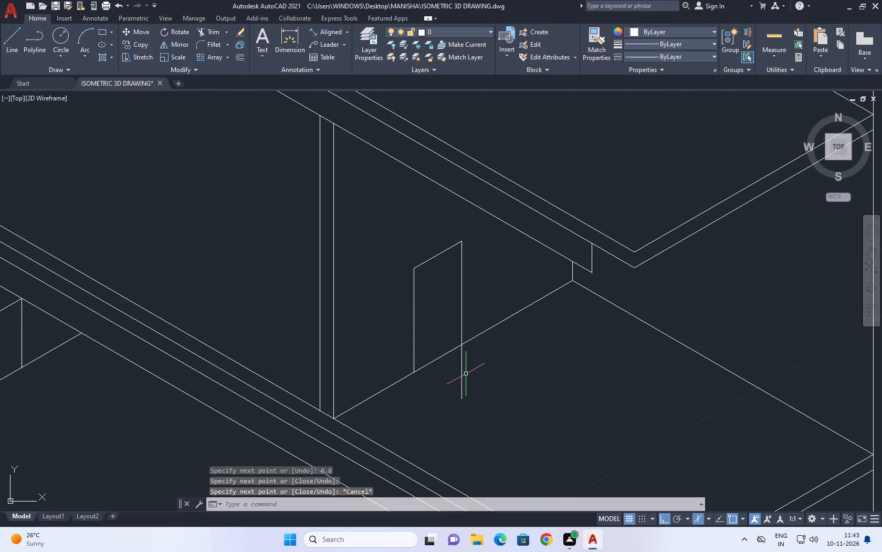
Trim the door's second vertical side where it passes below the slab's 30° rear edge.
text(TR)
key(space)
click(470, 361)
click(444, 376)
key(Escape)
Copy the door's second vertical side a short distance inward along the door's top edge.
scroll(474, 366, down, 1)
middle_drag(472, 364, 472, 364)
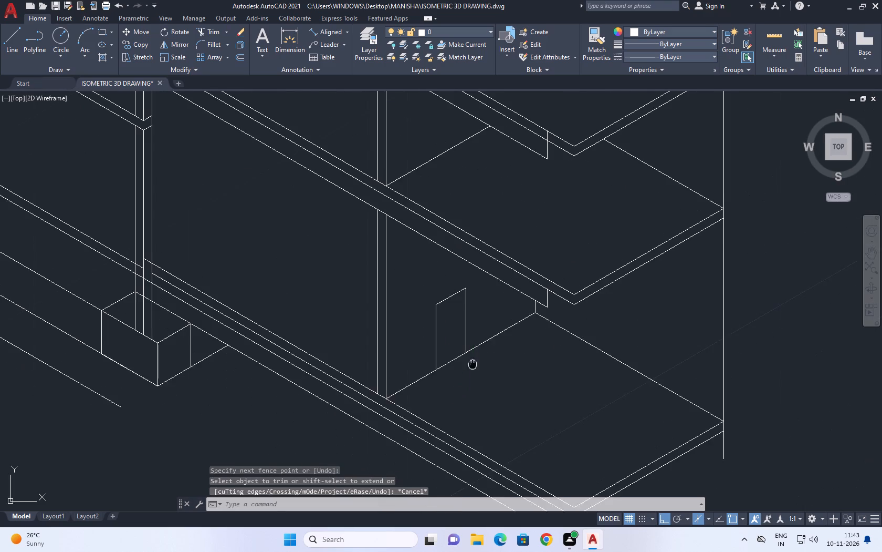
middle_drag(472, 364, 466, 377)
click(469, 328)
click(459, 332)
middle_drag(458, 326, 461, 360)
scroll(461, 360, up, 1)
text(CO)
key(space)
scroll(463, 340, up, 2)
click(465, 293)
click(446, 298)
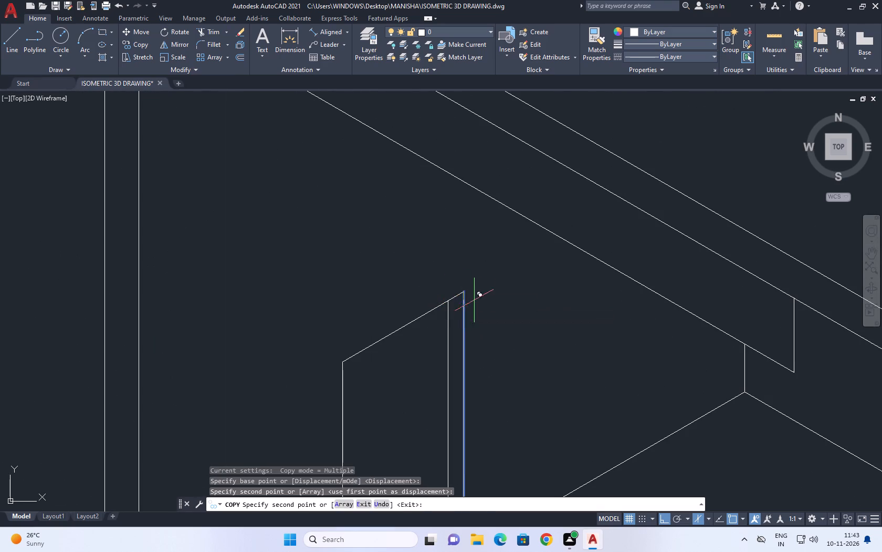
key(Escape)
Draw a short 150° line from the bottom of the door's second side, crossing the copied inner line, using the left isoplane.
scroll(470, 271, down, 2)
scroll(466, 353, up, 1)
middle_drag(462, 371, 464, 385)
key(l)
key(space)
scroll(463, 400, up, 1)
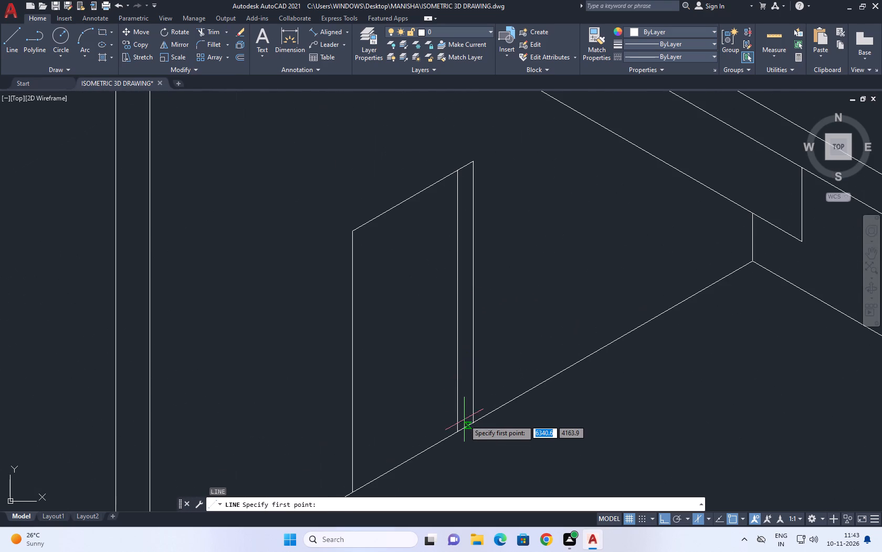
click(474, 422)
click(435, 404)
key(ctrl+z)
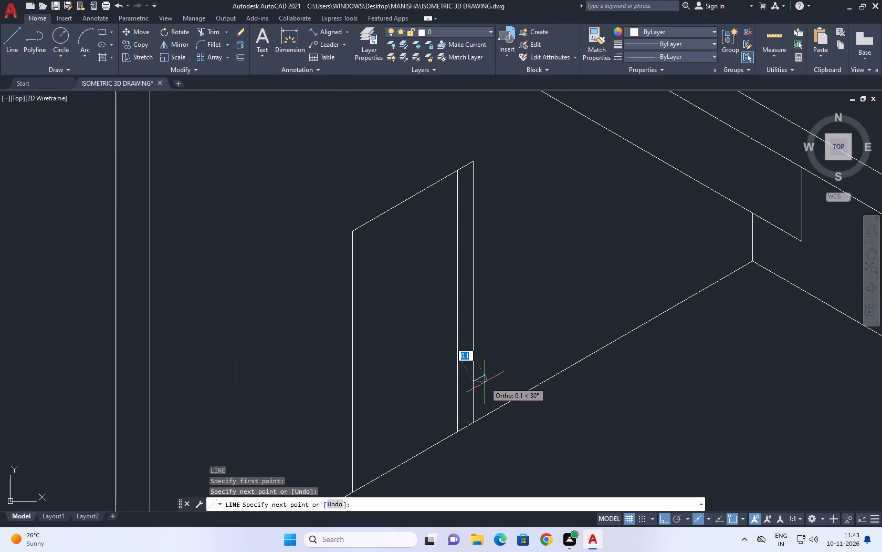
scroll(460, 430, up, 2)
key(F5)
click(403, 400)
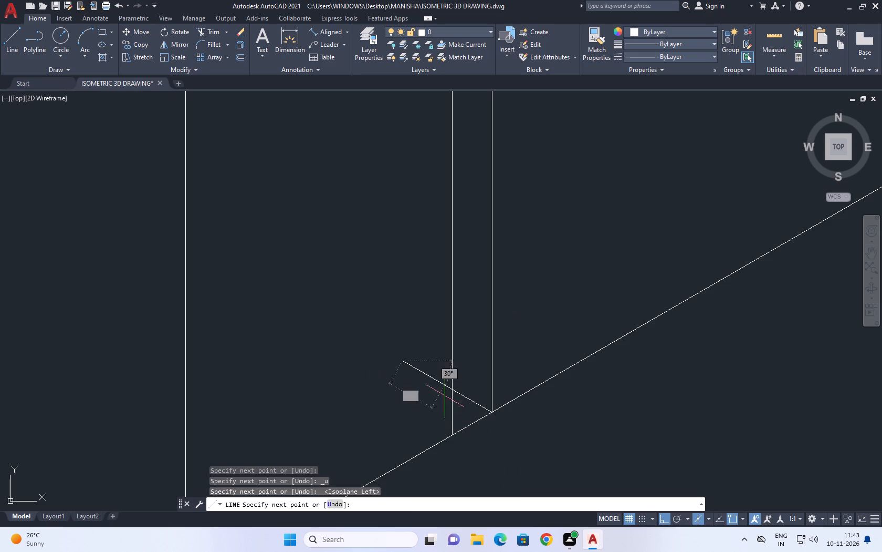
key(Escape)
Trim the inner line below the short 150° line, and the short line's end beyond the inner line.
key(t)
key(r)
key(space)
click(458, 418)
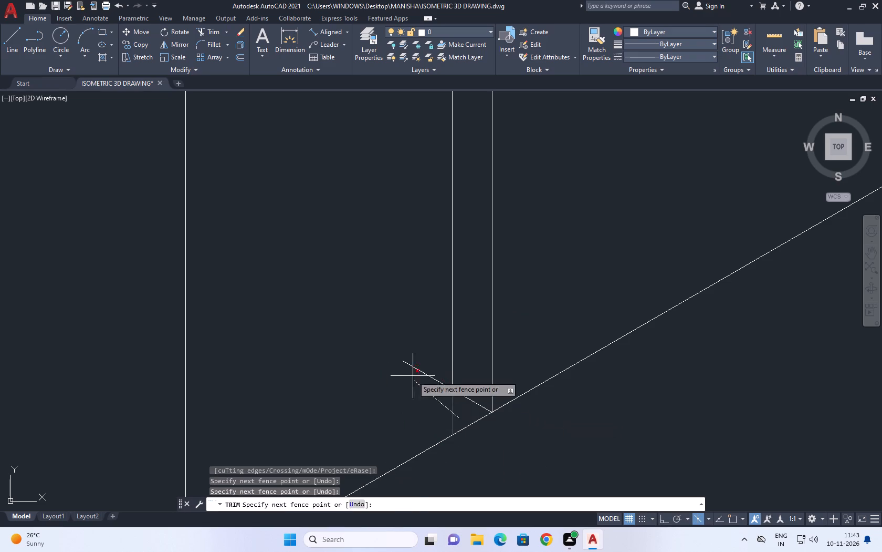
click(412, 361)
key(Escape)
Move the door's inner line slightly closer to the second side along the 330° direction and regenerate the drawing.
click(449, 358)
click(436, 329)
click(463, 353)
click(438, 346)
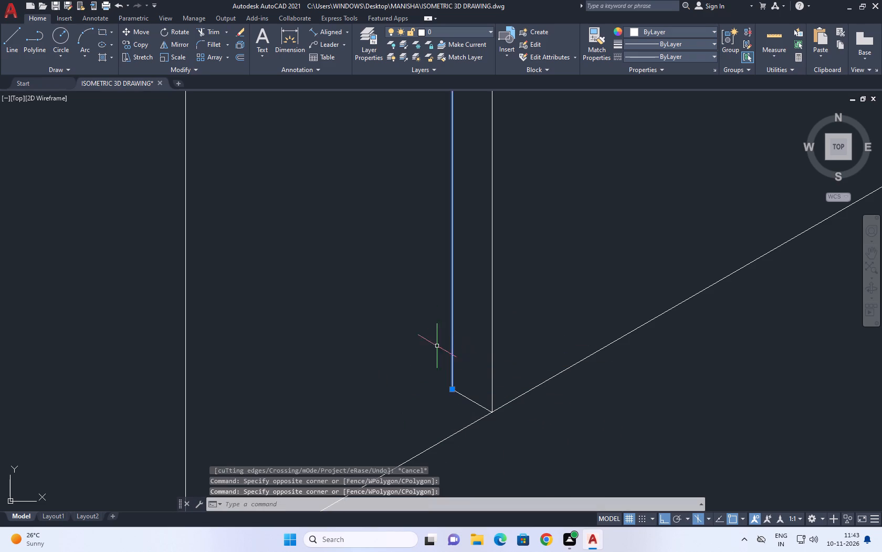
middle_drag(448, 337, 432, 416)
key(m)
key(space)
click(517, 383)
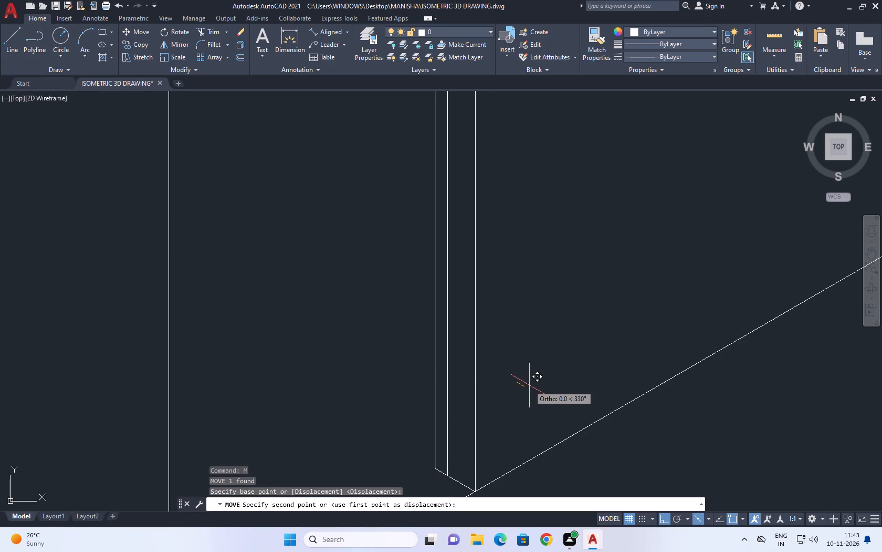
click(535, 387)
key(r)
key(e)
key(space)
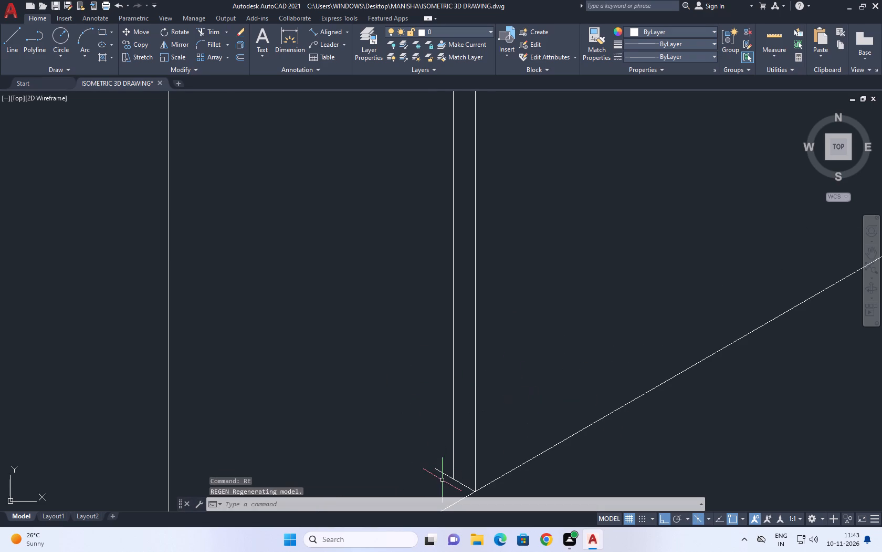
Trim the short 150° base line where it sticks out beyond the moved inner line.
key(Escape)
key(t)
key(r)
key(space)
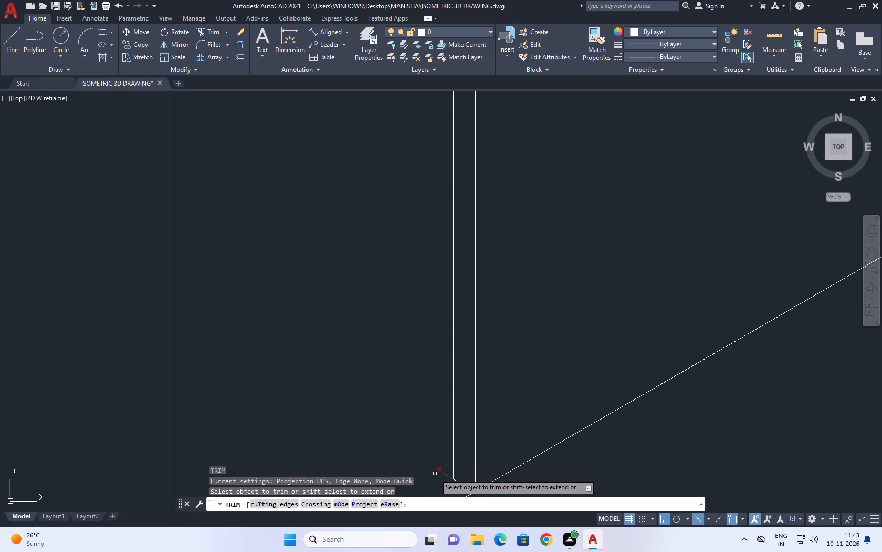
click(435, 474)
click(436, 423)
scroll(469, 312, down, 3)
scroll(468, 348, up, 1)
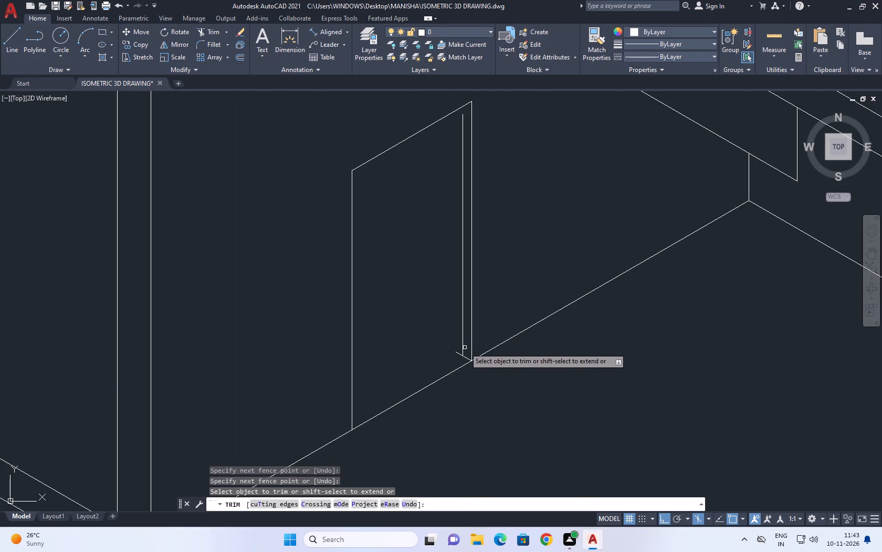
click(459, 353)
key(Escape)
Extend the door's inner vertical line up to the door's top edge.
middle_drag(477, 224, 481, 301)
key(e)
text(X)
key(space)
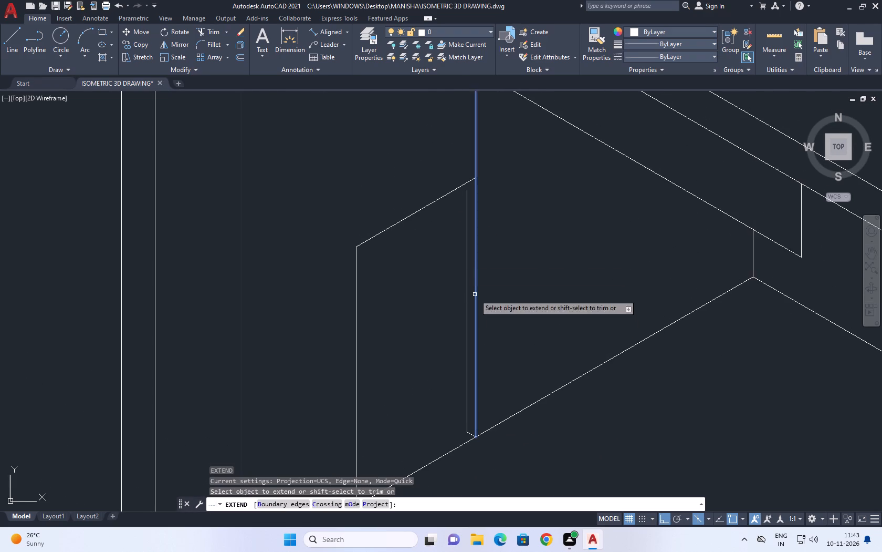
click(465, 227)
click(471, 218)
key(Escape)
scroll(432, 261, down, 1)
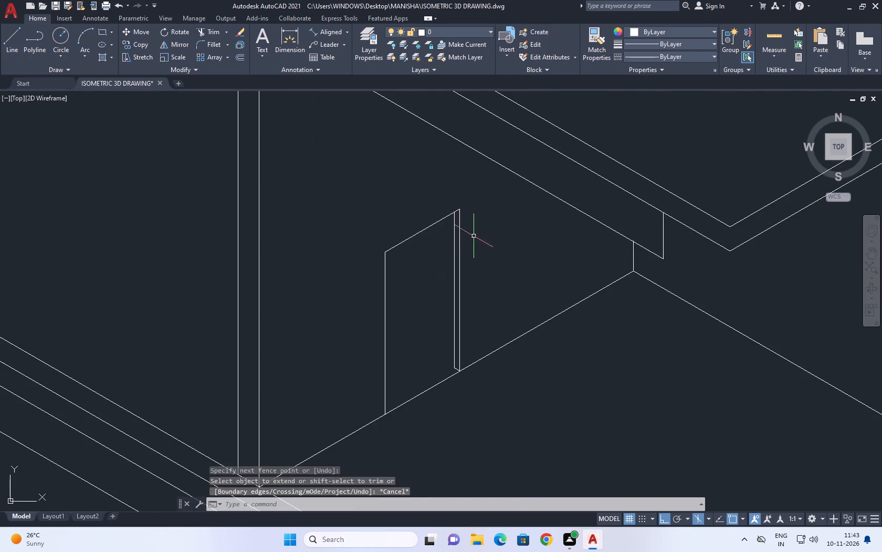
scroll(474, 228, down, 1)
middle_drag(474, 228, 491, 277)
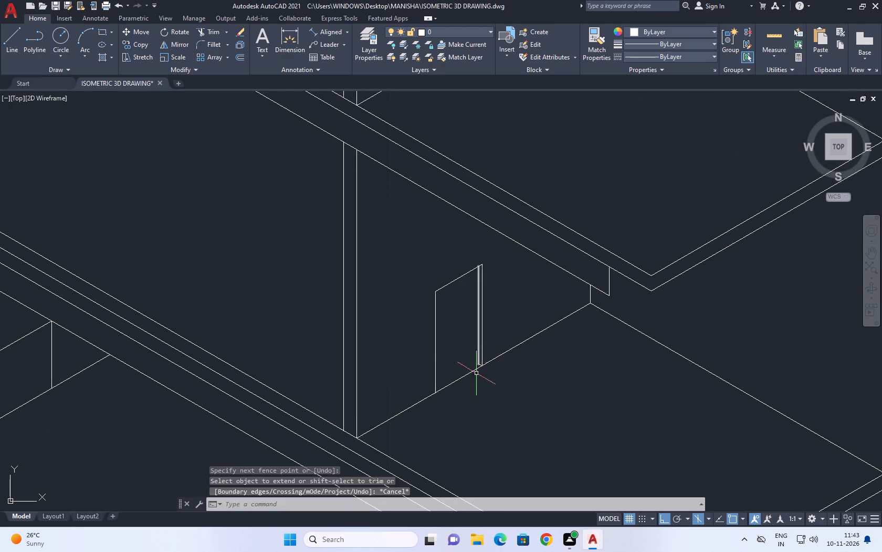
Move the door's five lines along the base line by about 0.6 in the 30° direction.
scroll(476, 378, up, 4)
scroll(445, 320, down, 2)
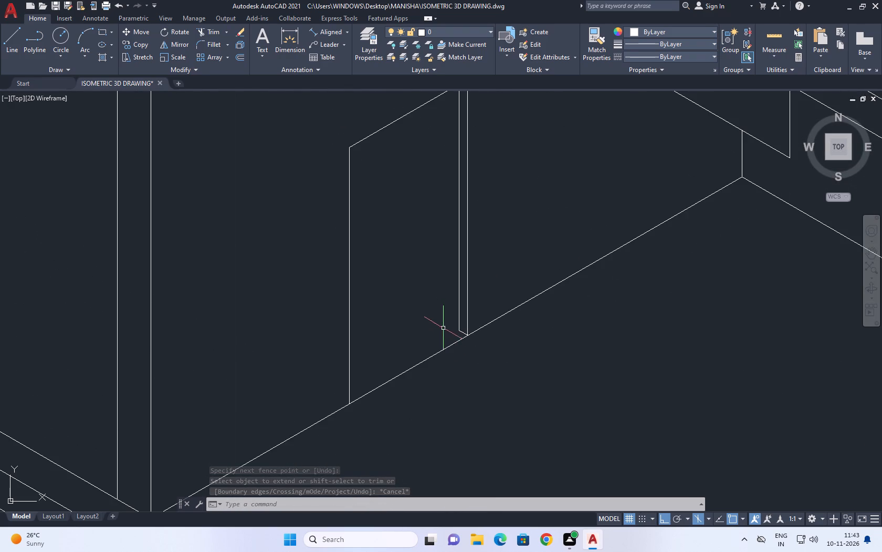
scroll(437, 368, down, 1)
middle_drag(476, 301, 472, 318)
scroll(473, 318, down, 1)
click(391, 209)
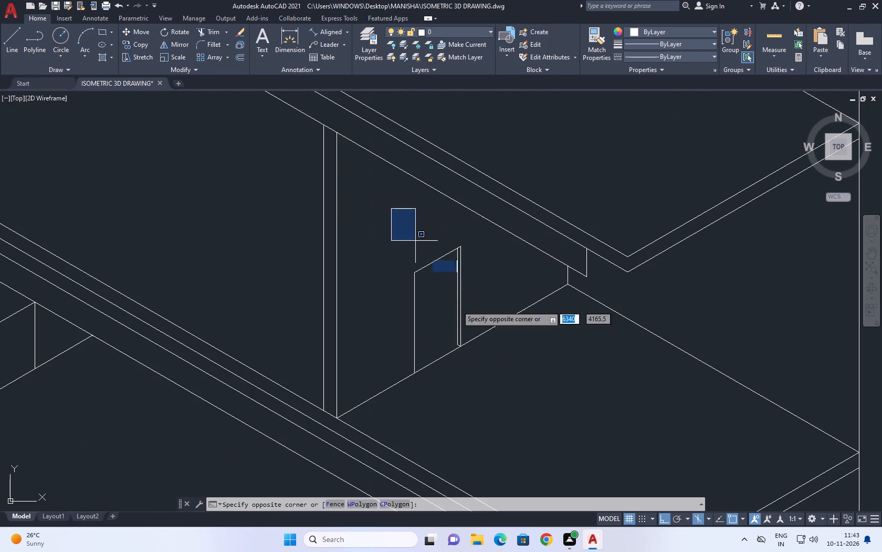
click(502, 398)
middle_drag(461, 312, 446, 349)
key(m)
key(space)
click(468, 339)
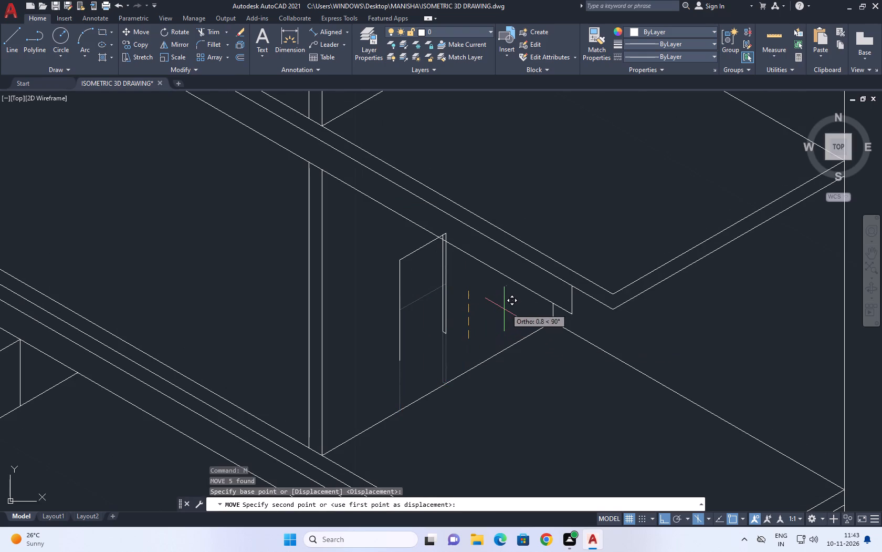
key(F5)
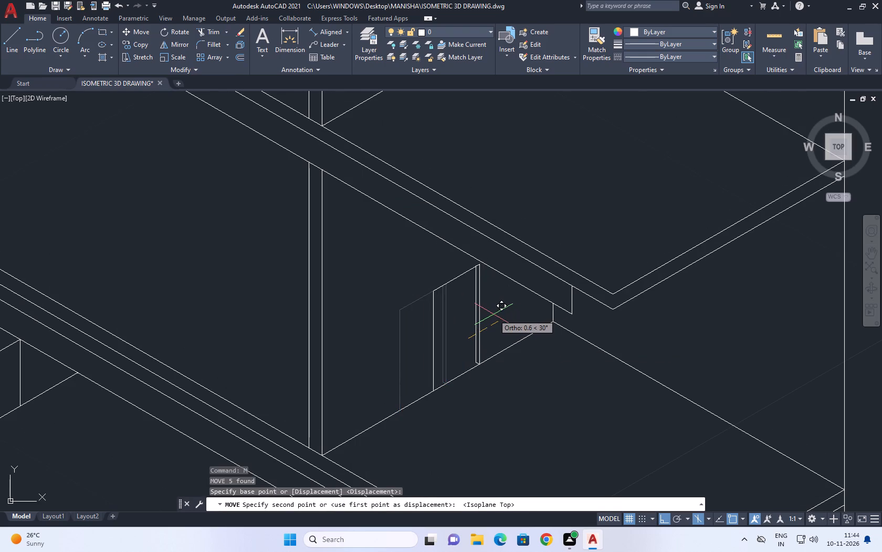
click(494, 314)
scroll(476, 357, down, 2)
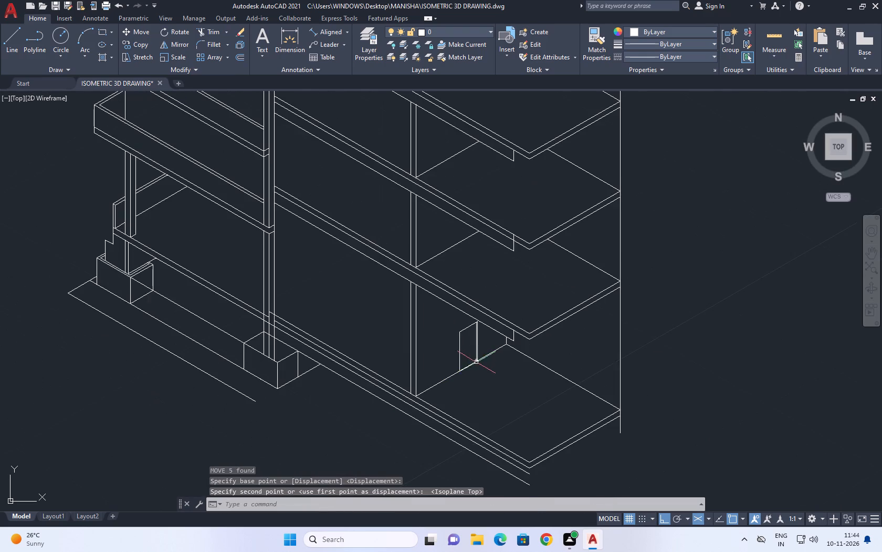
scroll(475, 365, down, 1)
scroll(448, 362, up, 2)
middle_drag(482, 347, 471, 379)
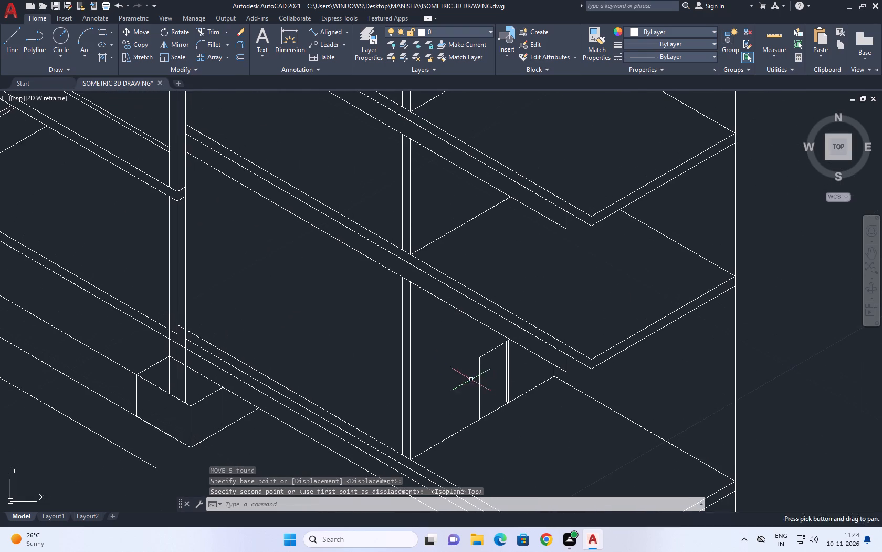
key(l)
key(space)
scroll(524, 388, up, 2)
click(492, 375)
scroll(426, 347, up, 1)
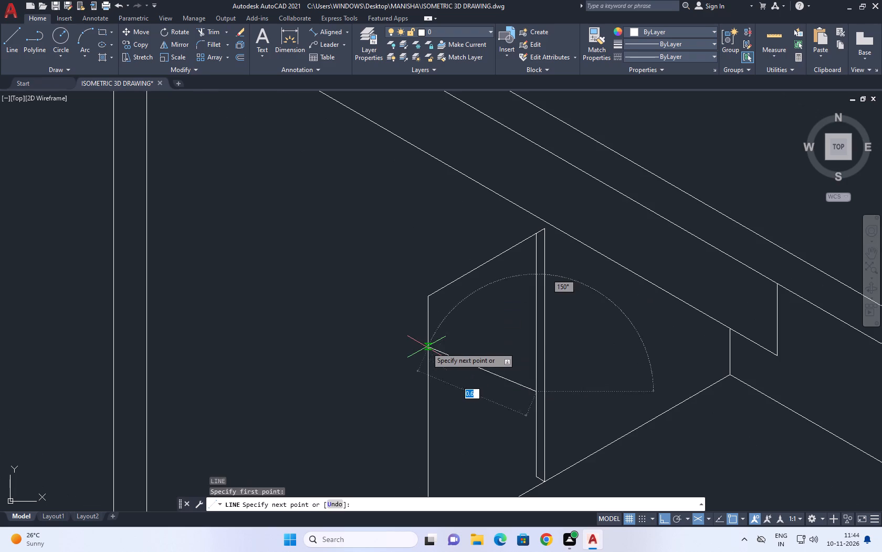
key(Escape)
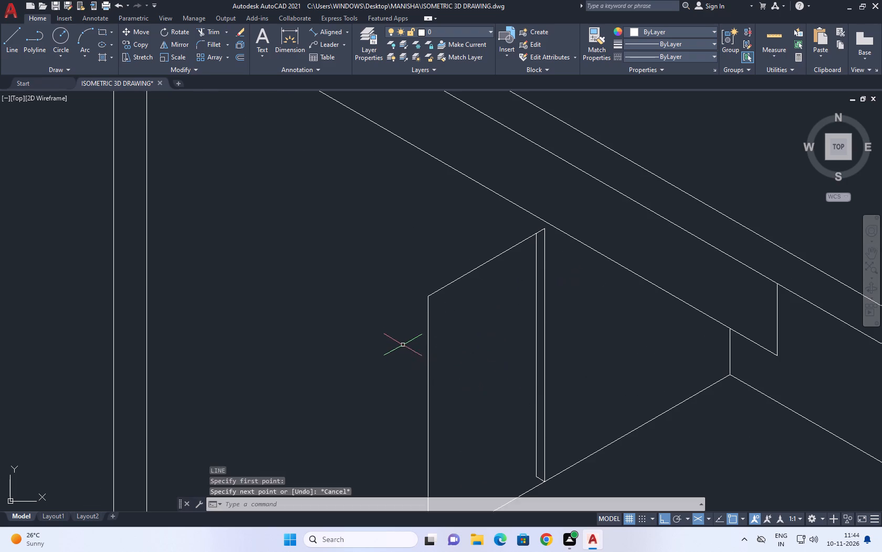
Draw a 150° line from the door's inner vertical line across the opening and trim it at the door's opposite side.
key(space)
click(535, 409)
click(308, 369)
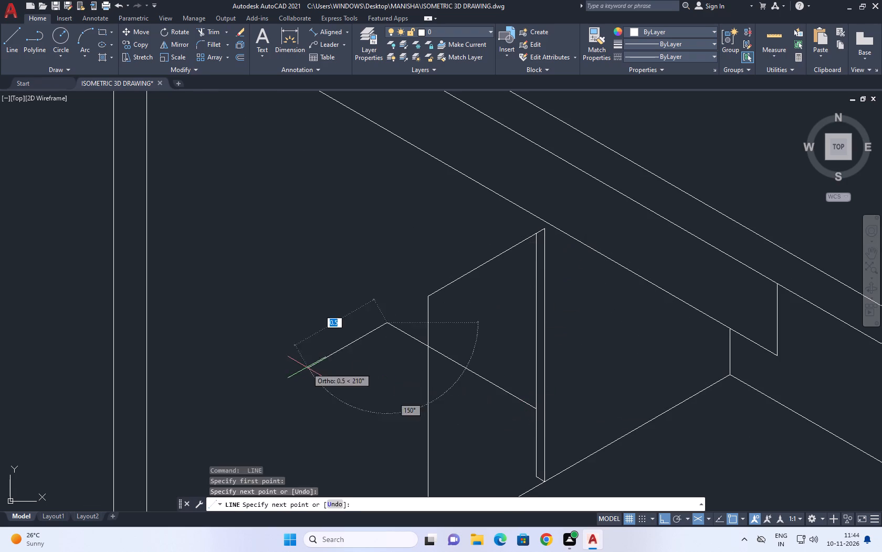
key(Escape)
text(TR)
key(space)
click(393, 290)
drag(389, 343, 394, 344)
scroll(451, 296, down, 4)
key(Escape)
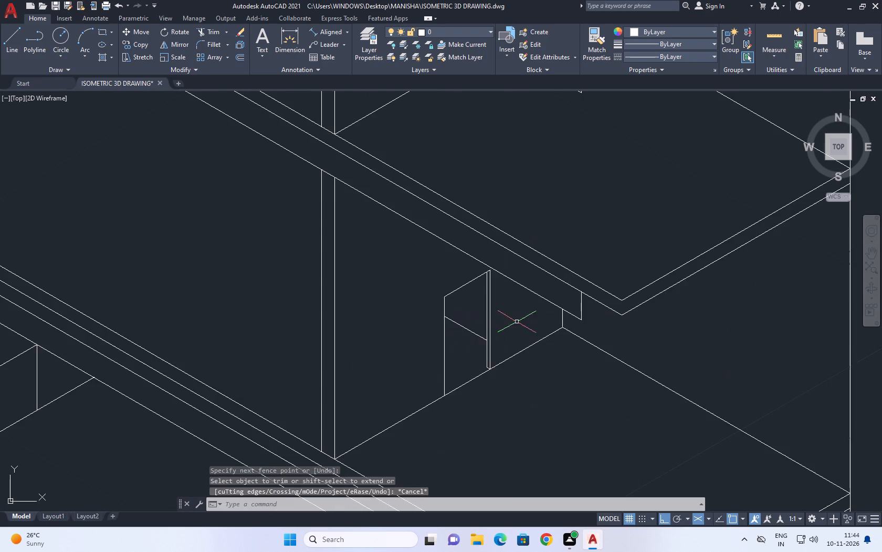
Copy the lowest floor wall end's right-hand vertical edge by 0.1143 in the 30° direction.
middle_drag(467, 300, 491, 367)
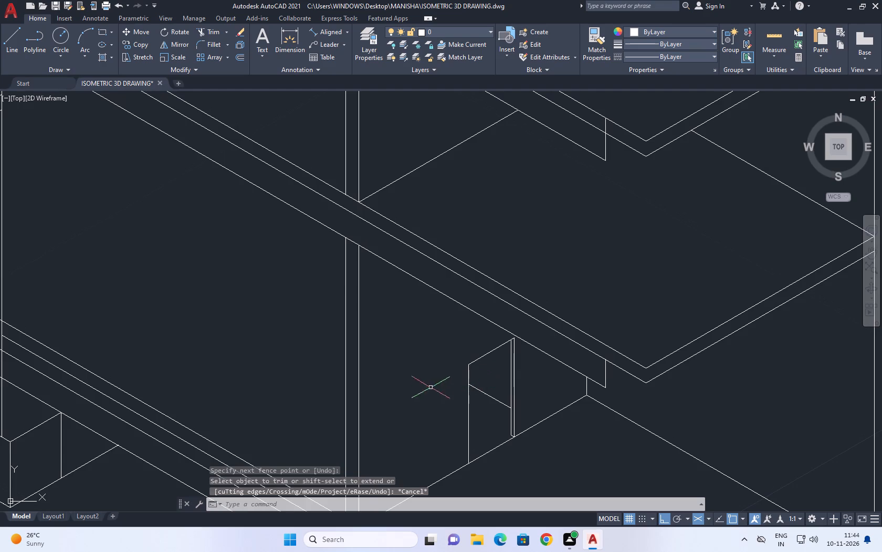
middle_drag(429, 374, 468, 265)
scroll(469, 270, down, 1)
middle_drag(447, 291, 445, 323)
scroll(446, 324, up, 1)
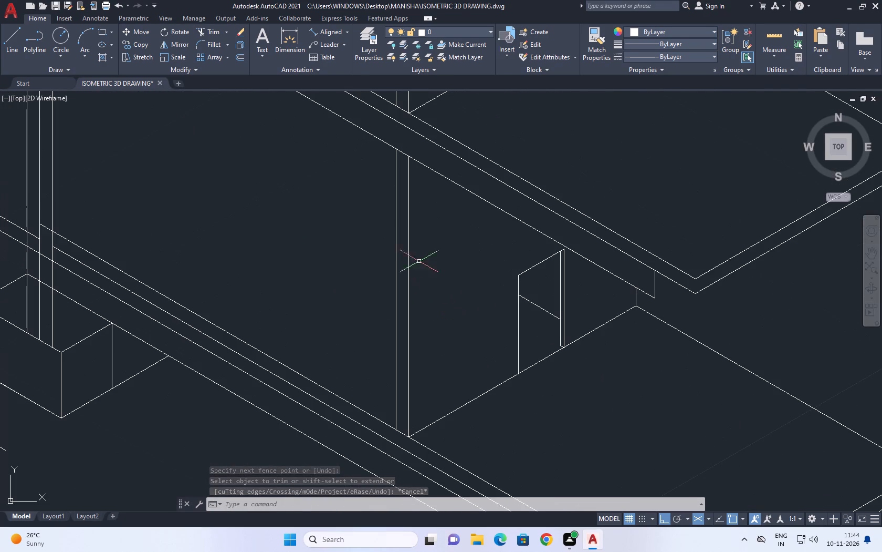
click(418, 260)
drag(405, 280, 403, 285)
middle_drag(442, 257, 416, 303)
key(c)
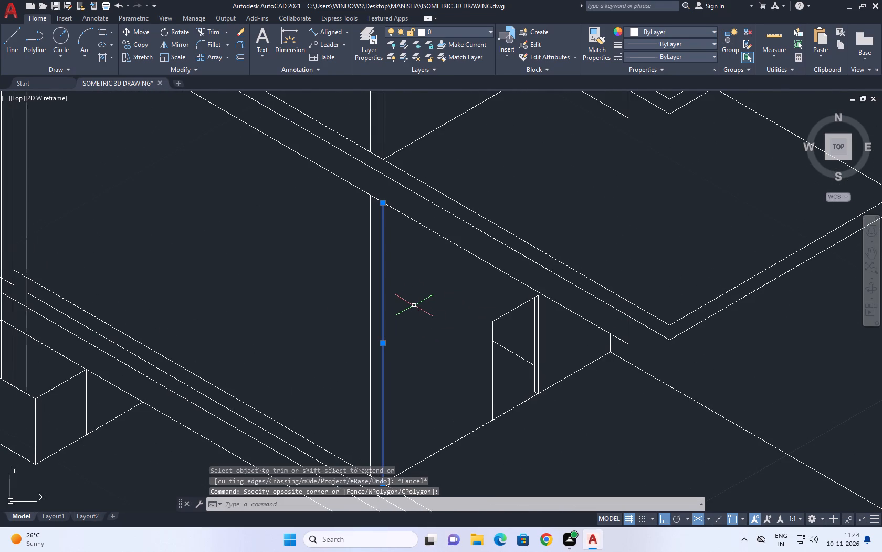
key(o)
key(space)
click(381, 204)
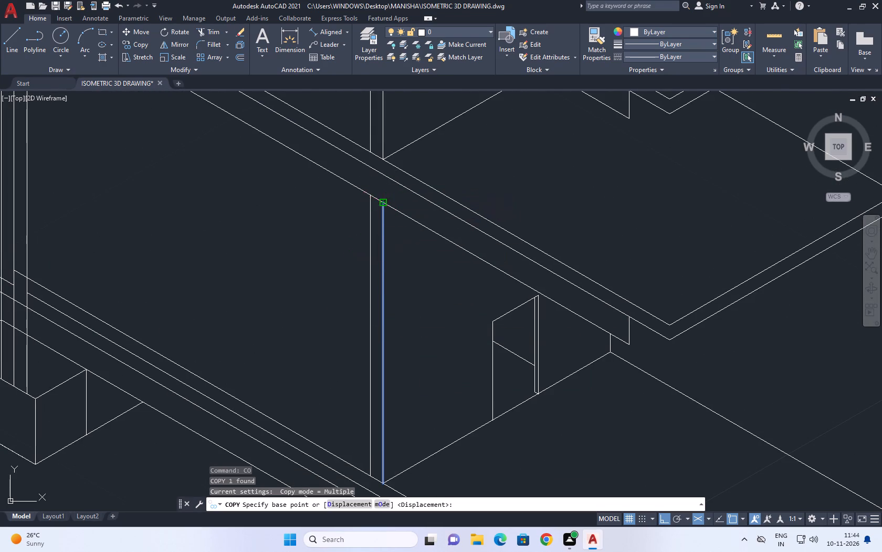
text(0.)
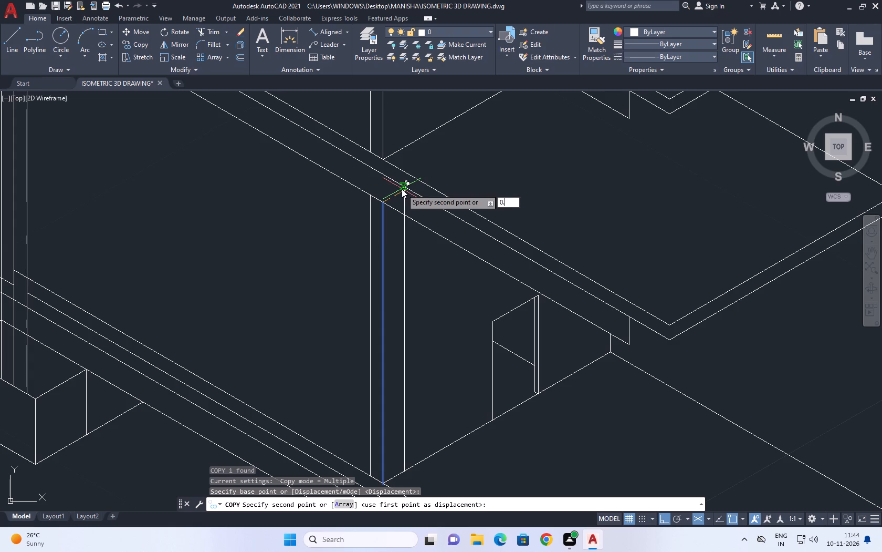
key(1)
key(1)
key(4)
key(3)
key(space)
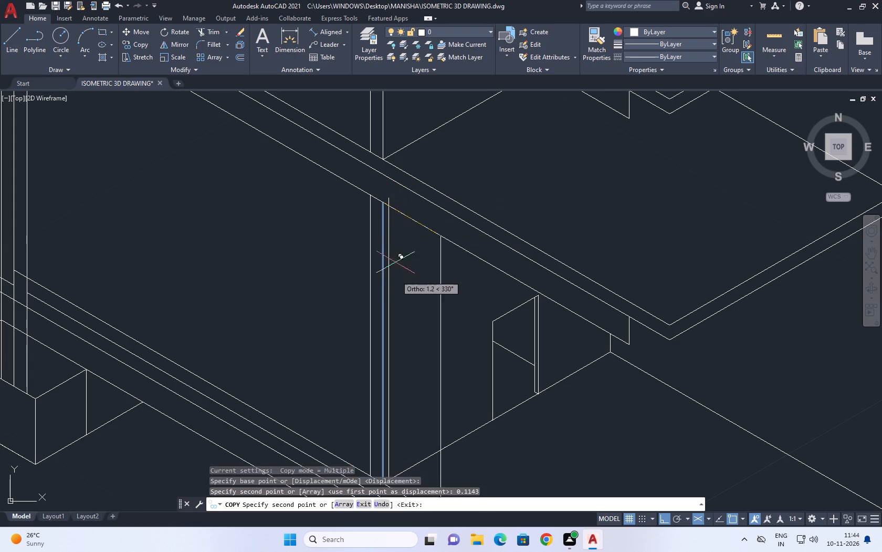
key(Escape)
Trim the copied vertical line's top end where it sticks out above the slab's lower edge.
text(TR)
key(space)
scroll(381, 201, up, 1)
click(392, 202)
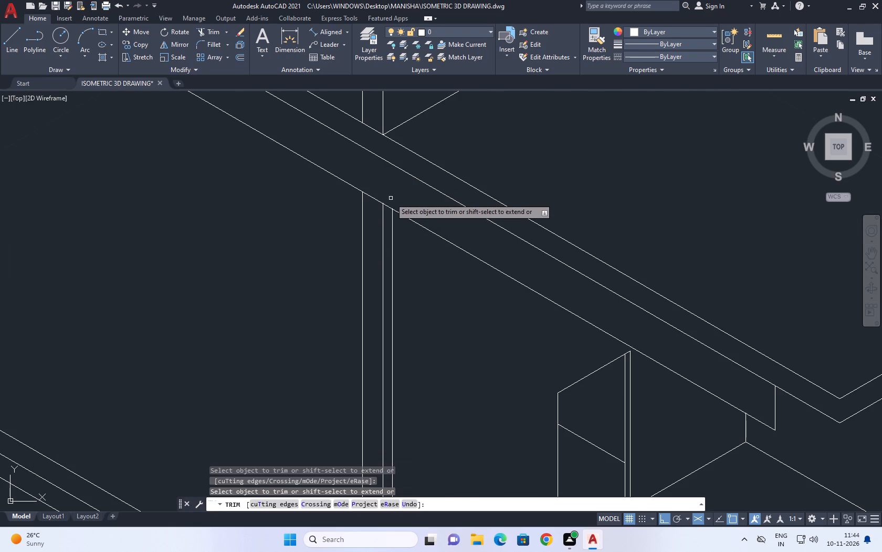
click(417, 198)
key(Escape)
Copy the right-hand vertical wall edge one floor above the door by 0.1134 in the 30° direction.
scroll(429, 227, down, 5)
scroll(439, 236, up, 1)
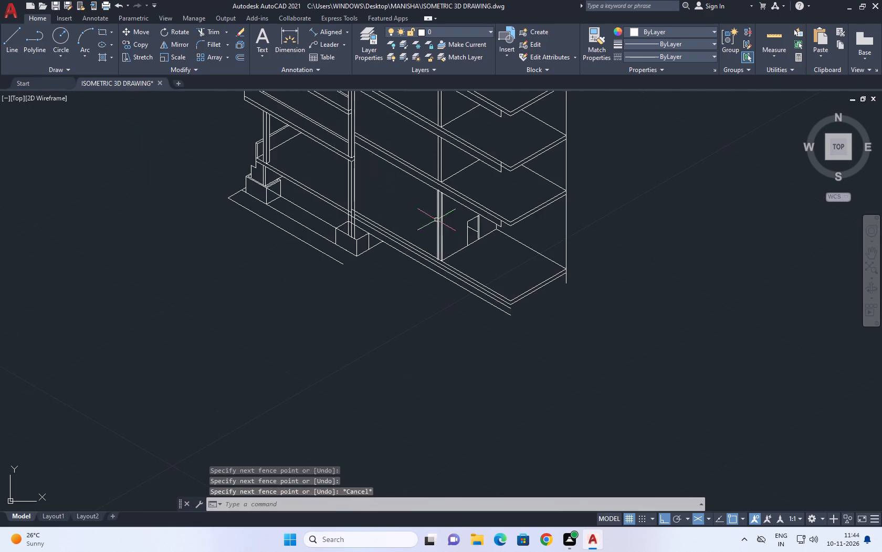
middle_drag(440, 174, 426, 290)
scroll(424, 277, up, 2)
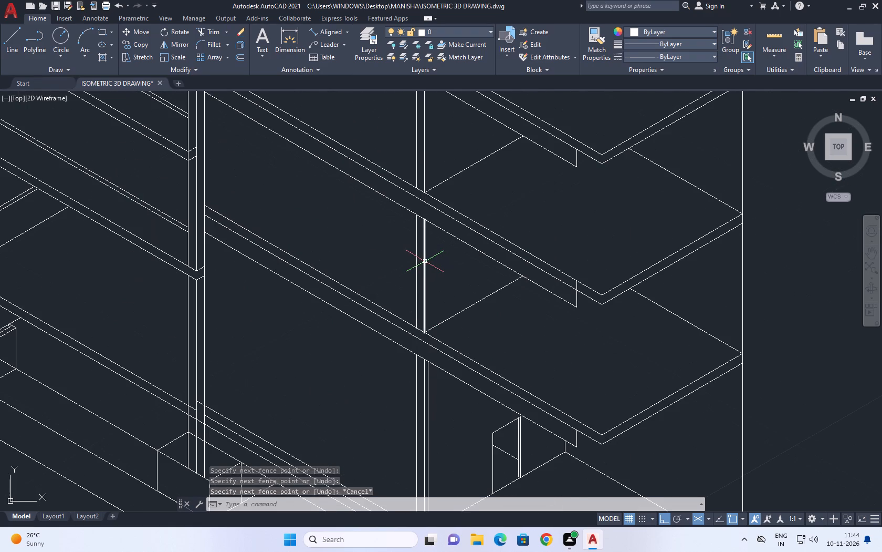
click(425, 261)
middle_drag(450, 234, 421, 295)
key(c)
key(o)
key(space)
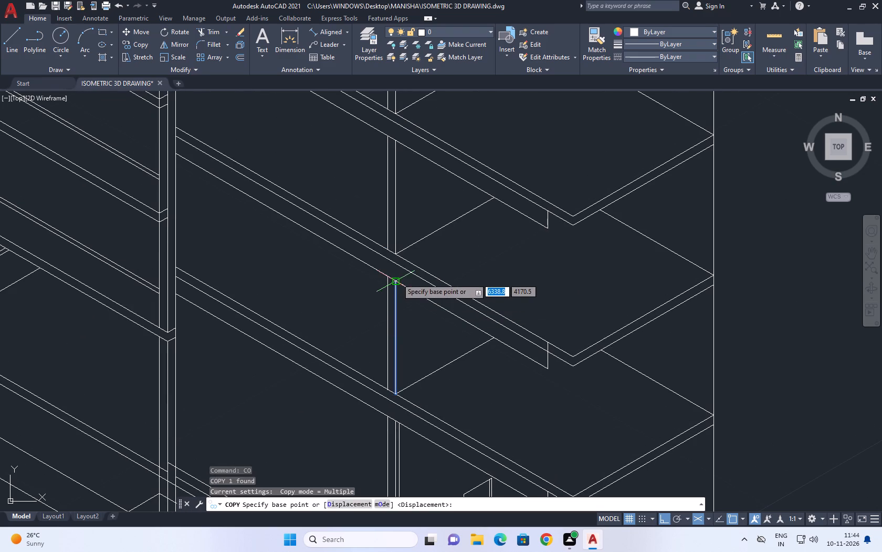
click(396, 278)
key(0)
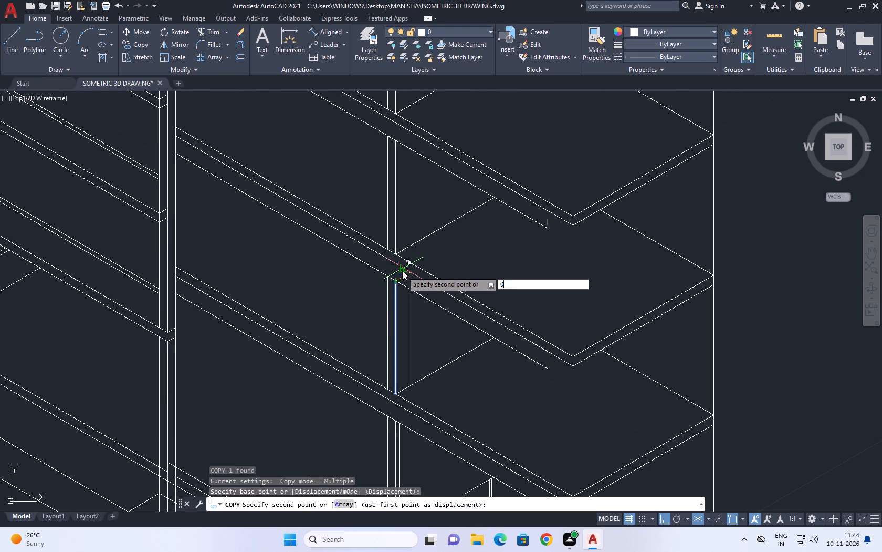
key(period)
key(1)
key(1)
key(3)
key(4)
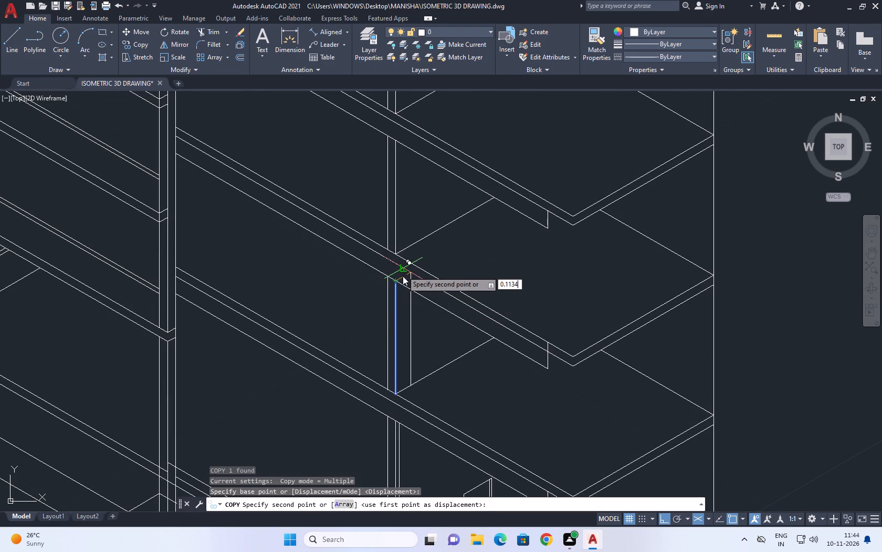
key(space)
key(Escape)
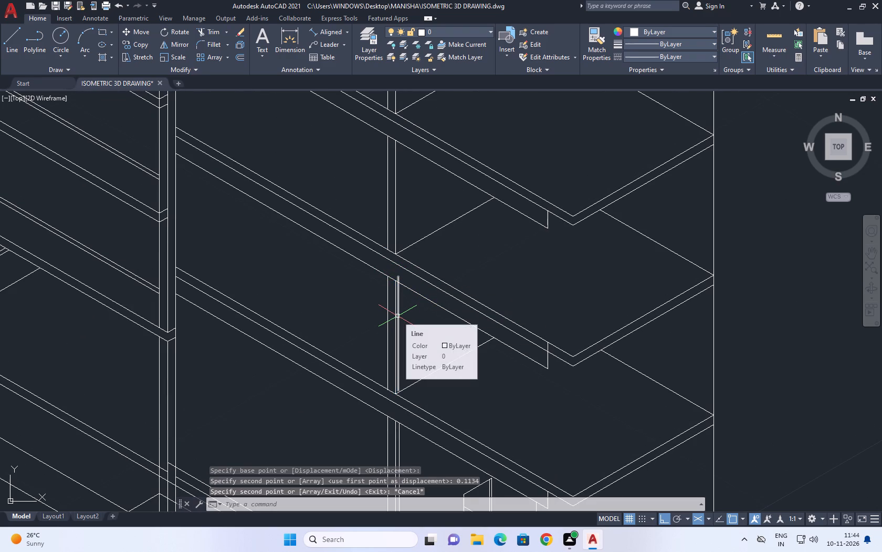
Extend the lower end of the new vertical line down to the floor slab's edge.
text(EX)
key(space)
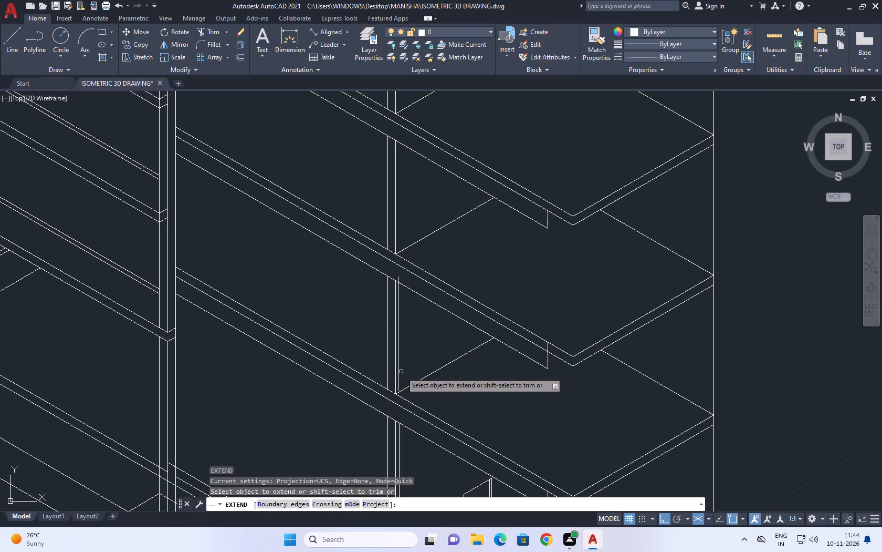
click(398, 375)
key(Escape)
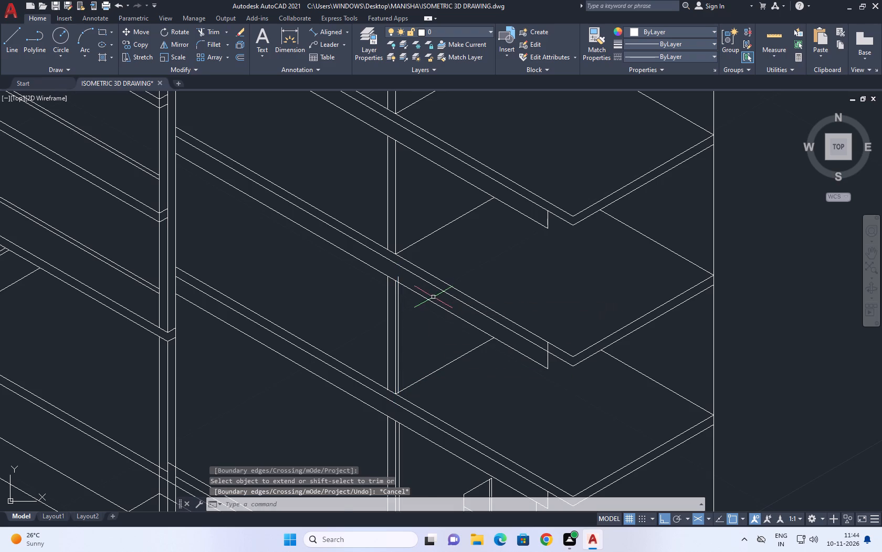
Trim the new vertical line's top end above the lower edge of the slab overhead.
text(TR)
key(space)
scroll(390, 281, up, 2)
click(406, 277)
click(417, 278)
key(Escape)
Copy the right-hand vertical wall edge on the next floor up, below the top slab, by 0.1134 in the 30° direction.
scroll(414, 270, down, 3)
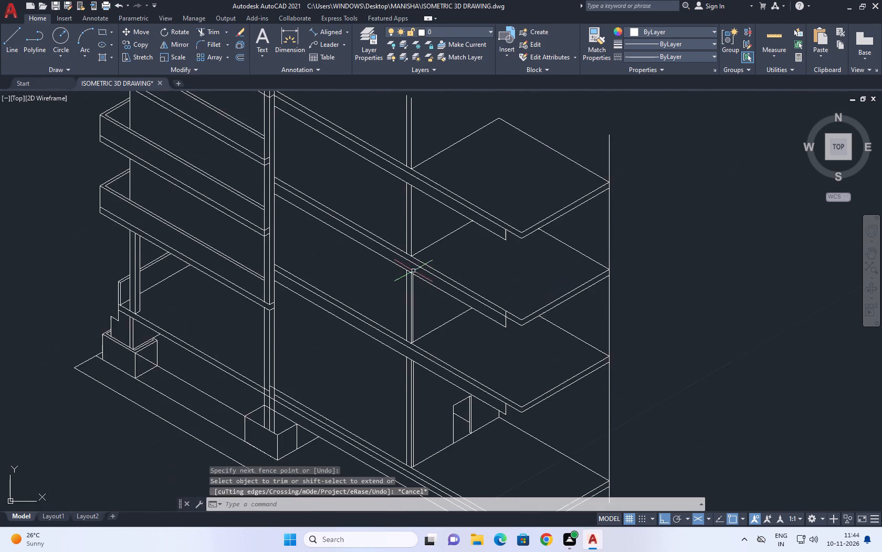
middle_drag(408, 221, 402, 268)
scroll(401, 265, up, 2)
click(409, 253)
middle_drag(418, 227, 412, 236)
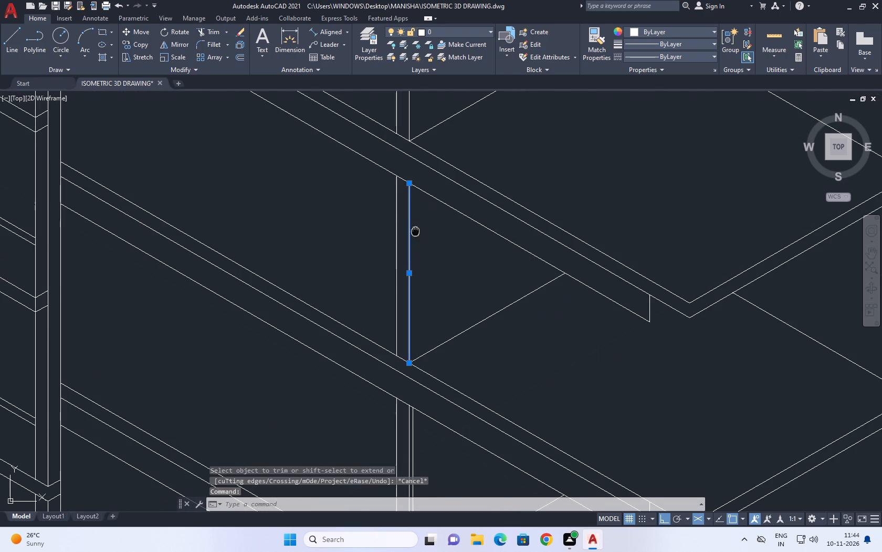
middle_drag(412, 236, 390, 284)
key(c)
key(o)
key(space)
click(381, 241)
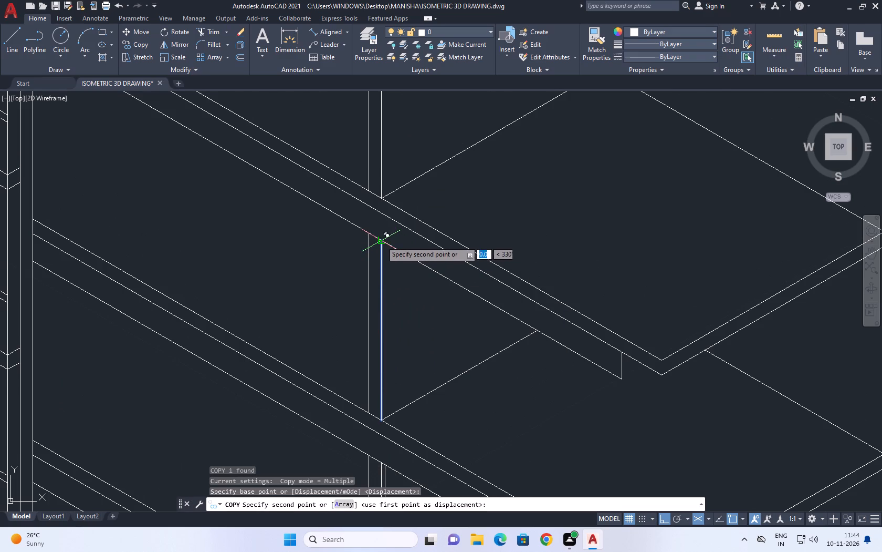
key(0)
key(period)
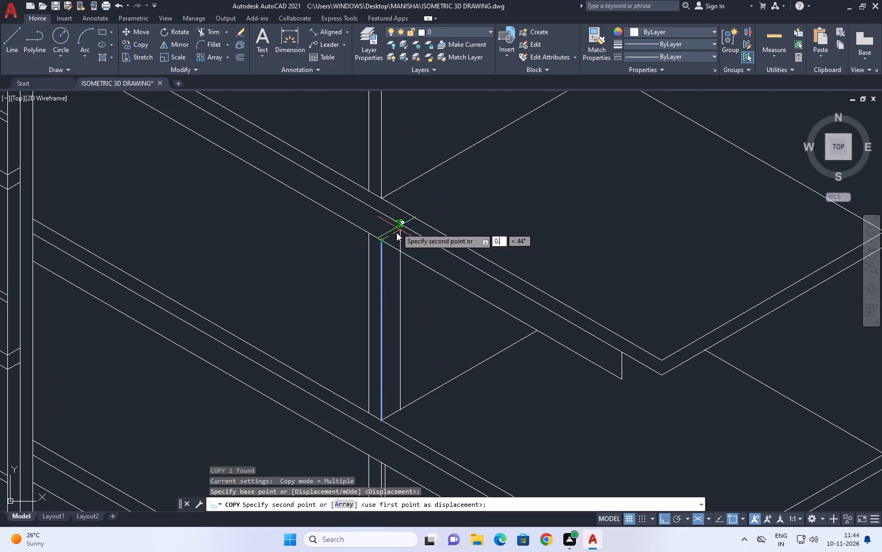
key(1)
key(1)
key(3)
text(4)
key(space)
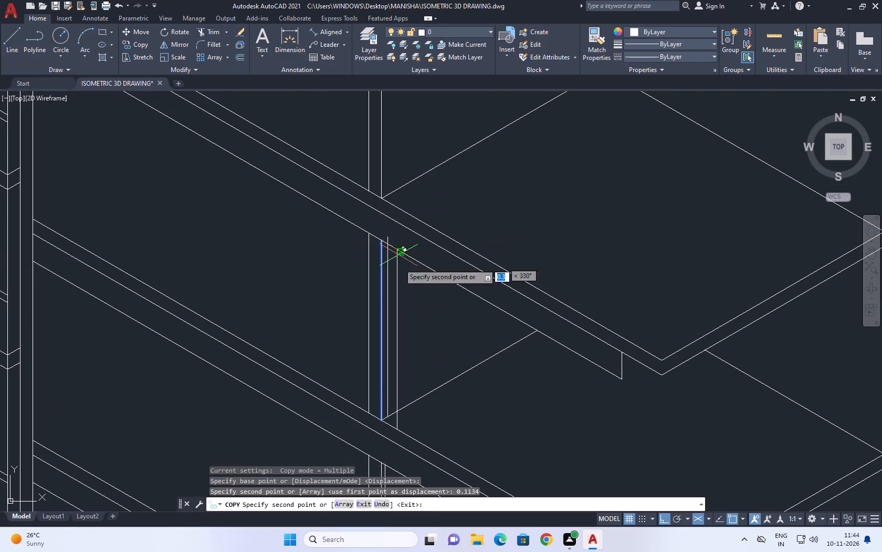
key(Escape)
Trim the copied line's top end where it sticks out above the top slab's lower edge.
key(t)
key(r)
key(space)
scroll(383, 247, up, 3)
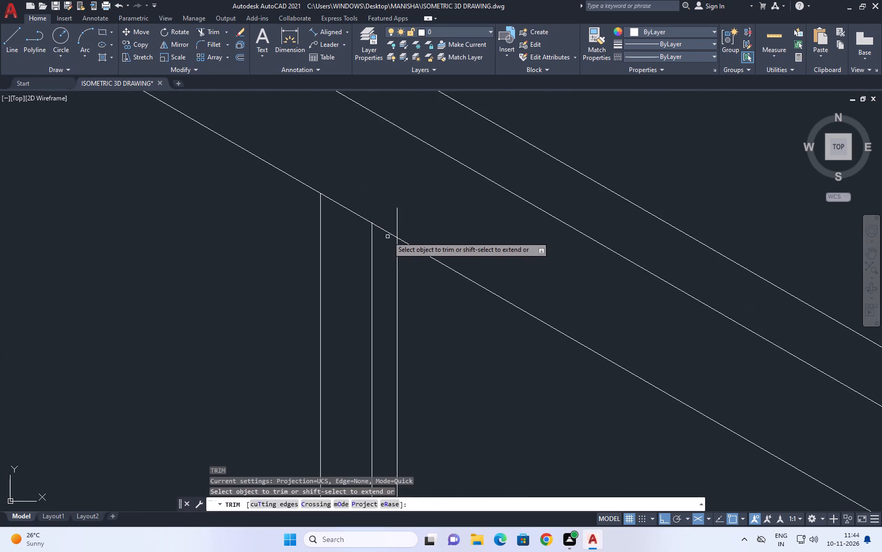
click(391, 232)
key(ctrl+z)
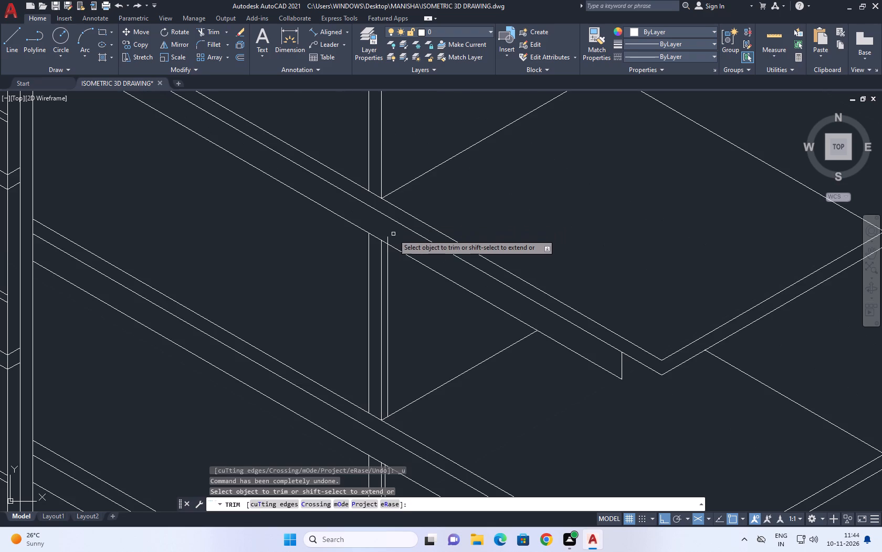
scroll(385, 237, up, 2)
click(386, 243)
drag(395, 246, 400, 249)
scroll(411, 244, down, 4)
key(Escape)
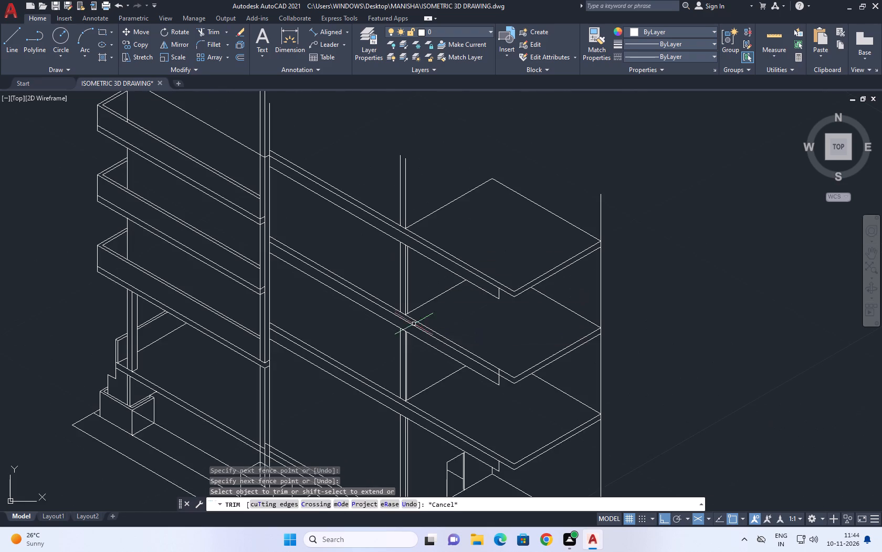
Copy the right-hand vertical wall edge standing above the top slab by 0.1134 in the 30° direction.
scroll(413, 321, up, 5)
scroll(402, 275, down, 3)
middle_drag(451, 166, 436, 301)
scroll(439, 318, down, 2)
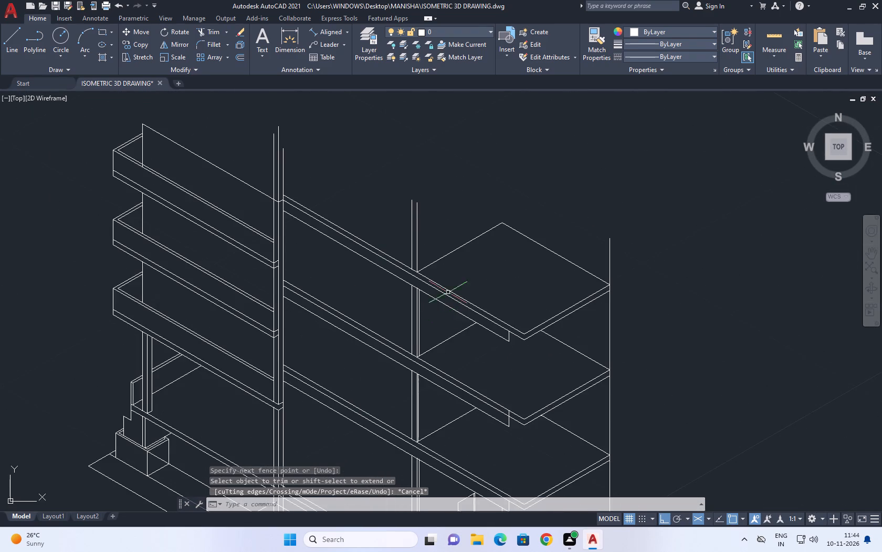
middle_drag(429, 193, 424, 259)
scroll(412, 310, up, 2)
click(413, 318)
click(399, 289)
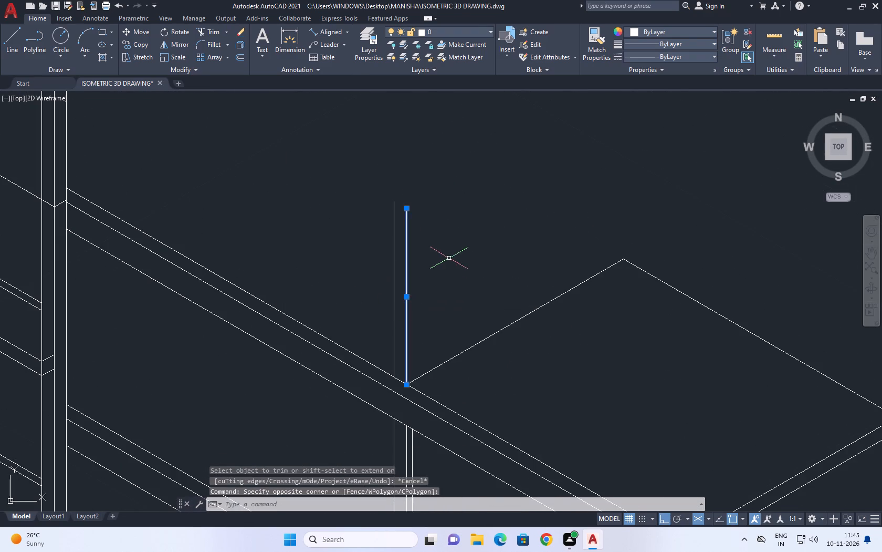
middle_drag(446, 258, 385, 304)
key(c)
key(o)
key(space)
click(365, 330)
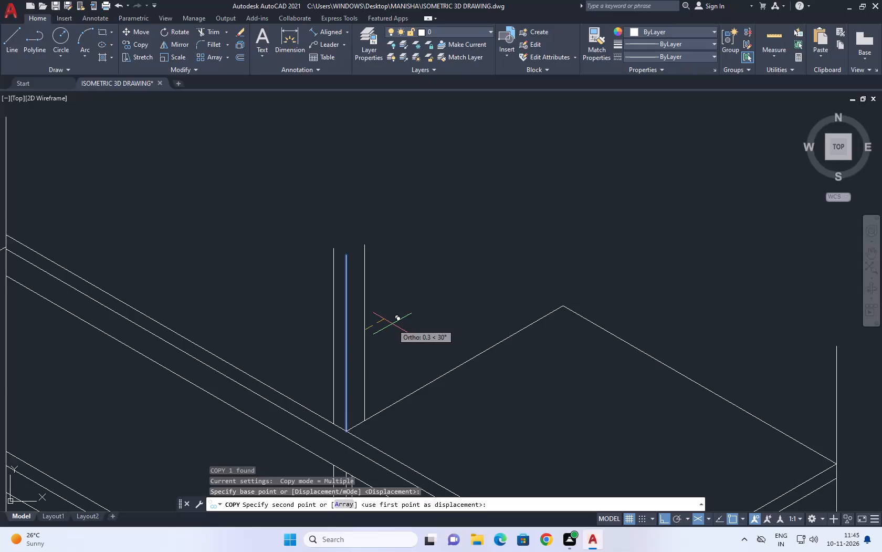
key(0)
text(.11)
key(3)
text(4)
key(space)
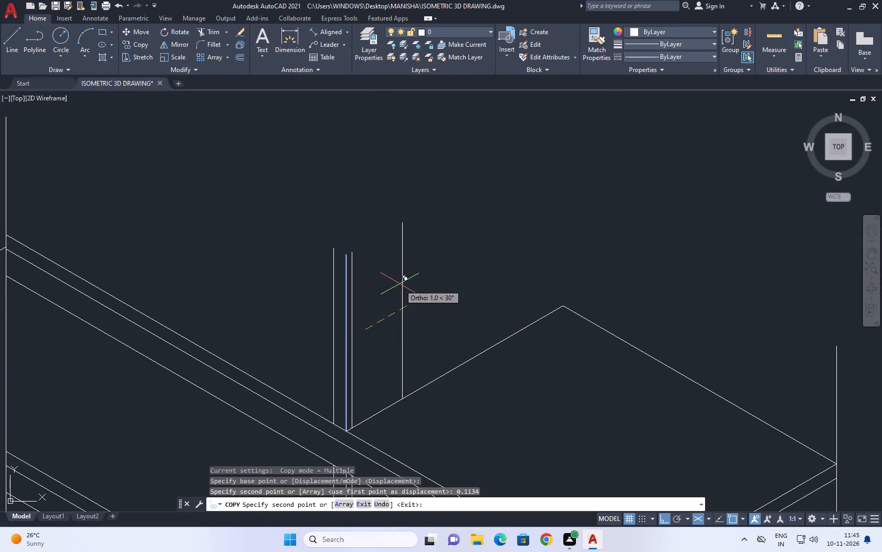
key(Escape)
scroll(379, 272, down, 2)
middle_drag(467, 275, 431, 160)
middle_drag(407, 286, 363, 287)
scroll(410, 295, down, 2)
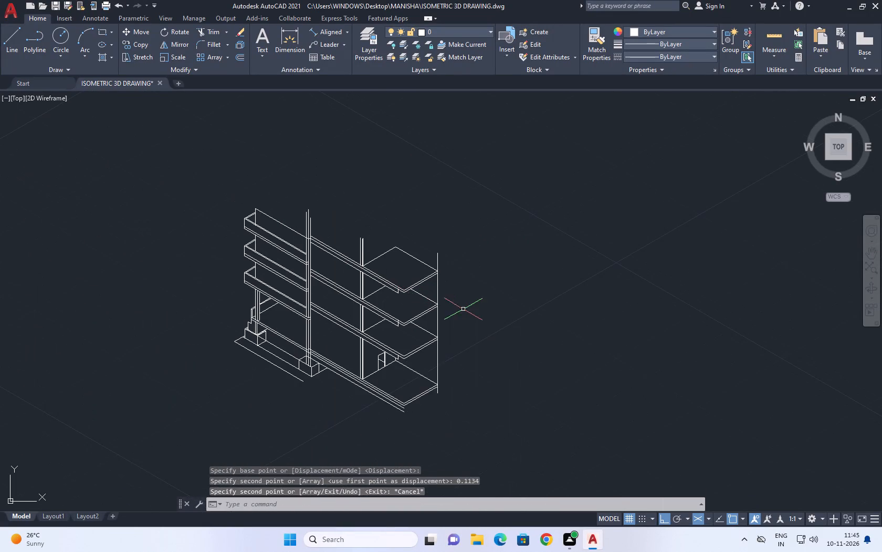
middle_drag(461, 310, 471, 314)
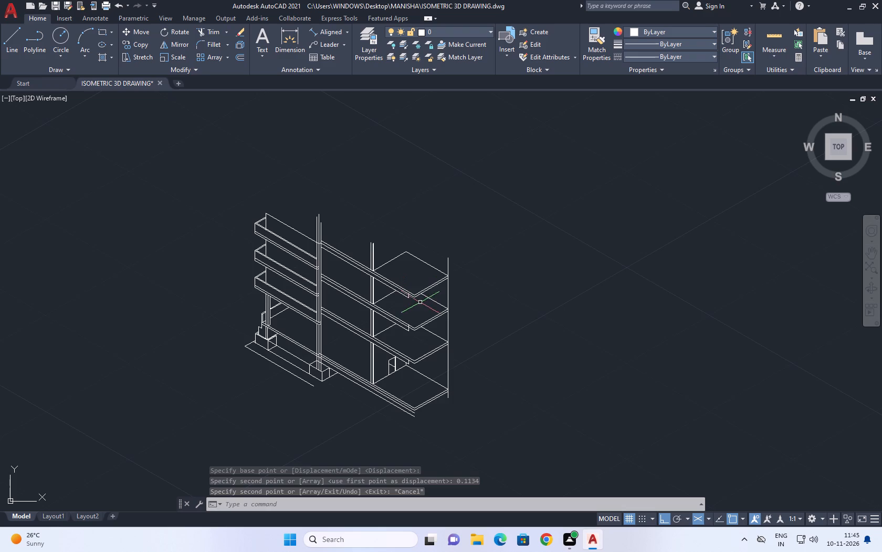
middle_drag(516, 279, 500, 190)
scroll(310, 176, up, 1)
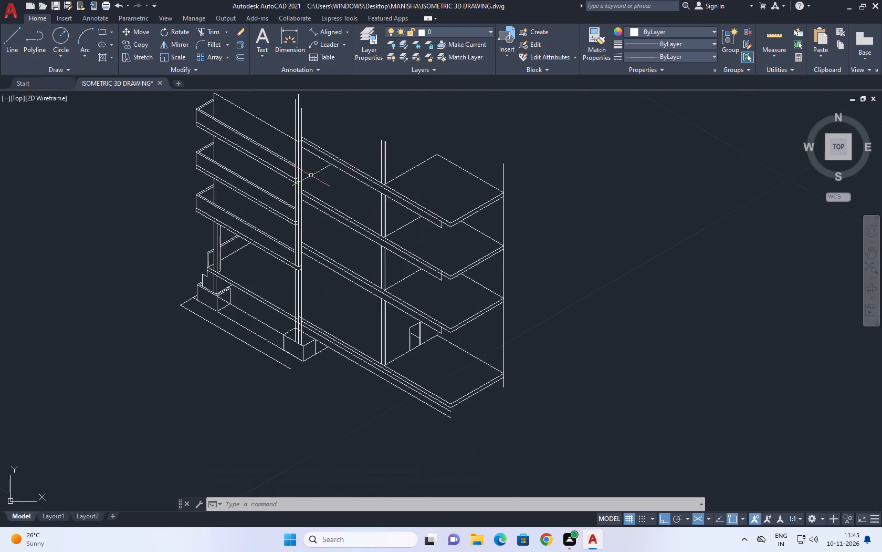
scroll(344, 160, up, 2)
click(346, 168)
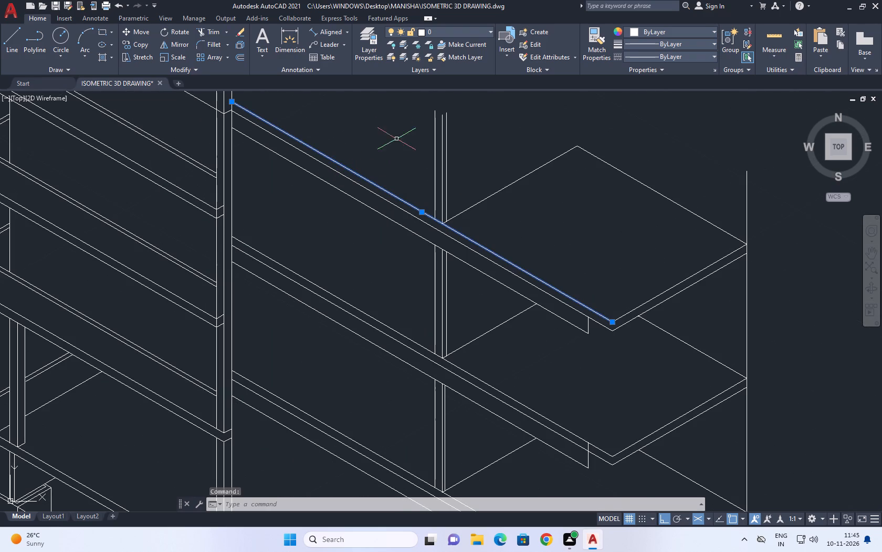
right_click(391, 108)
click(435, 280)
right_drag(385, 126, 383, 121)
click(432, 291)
Copy the top slab's long lower edge line 2.80 vertically upward, using the right isoplane.
click(369, 190)
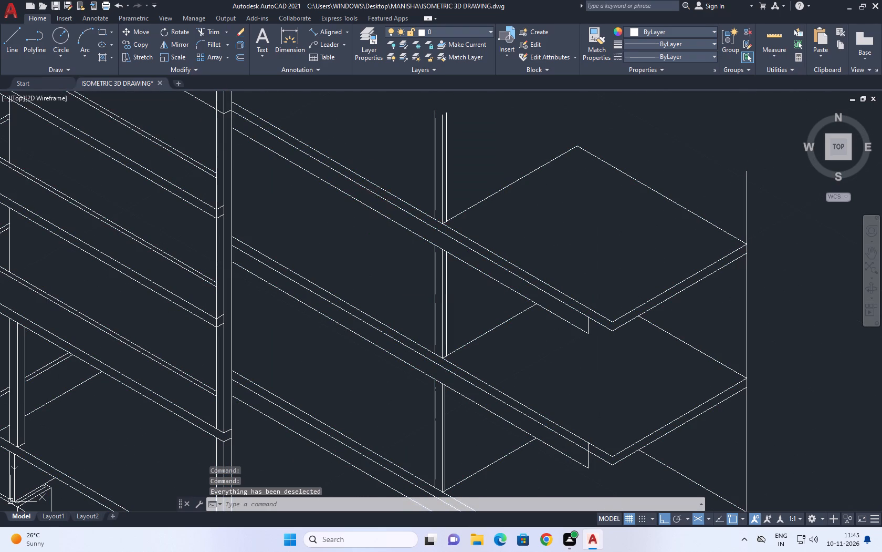
middle_drag(390, 158, 422, 271)
click(143, 47)
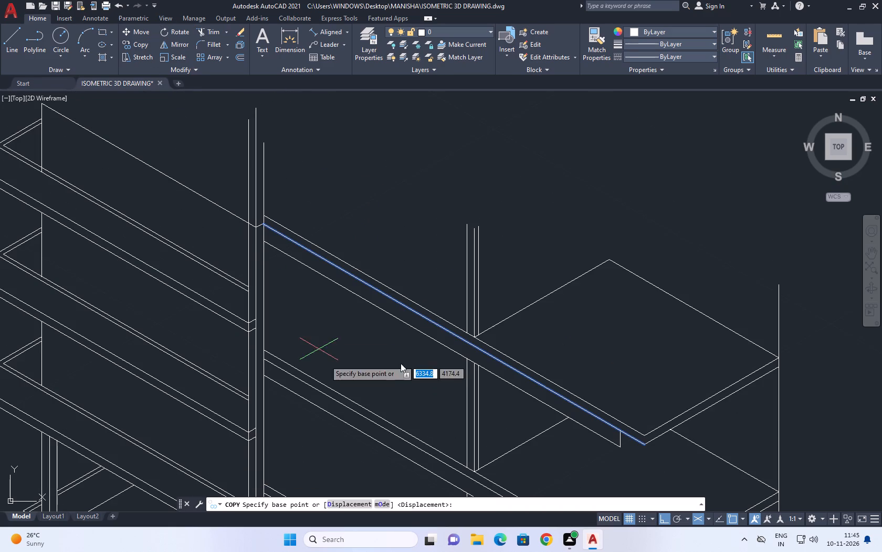
click(409, 308)
middle_drag(407, 167, 403, 277)
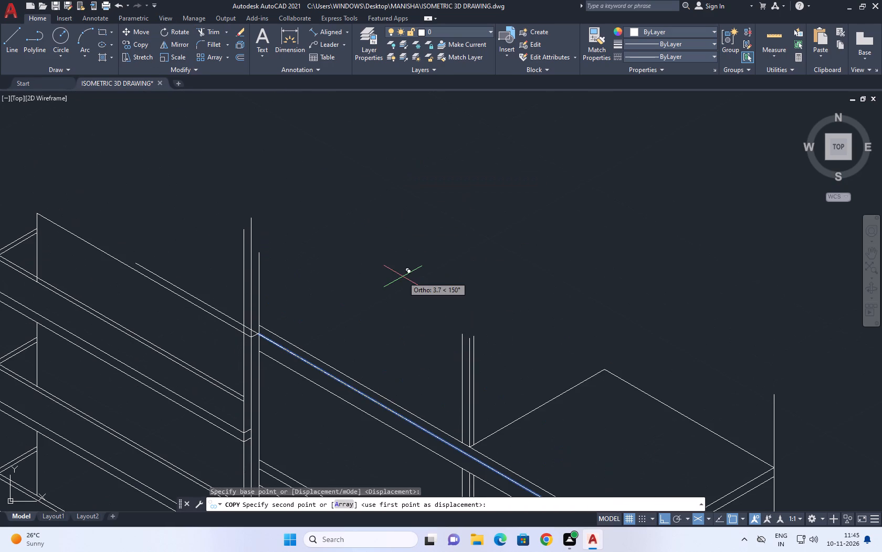
key(F5)
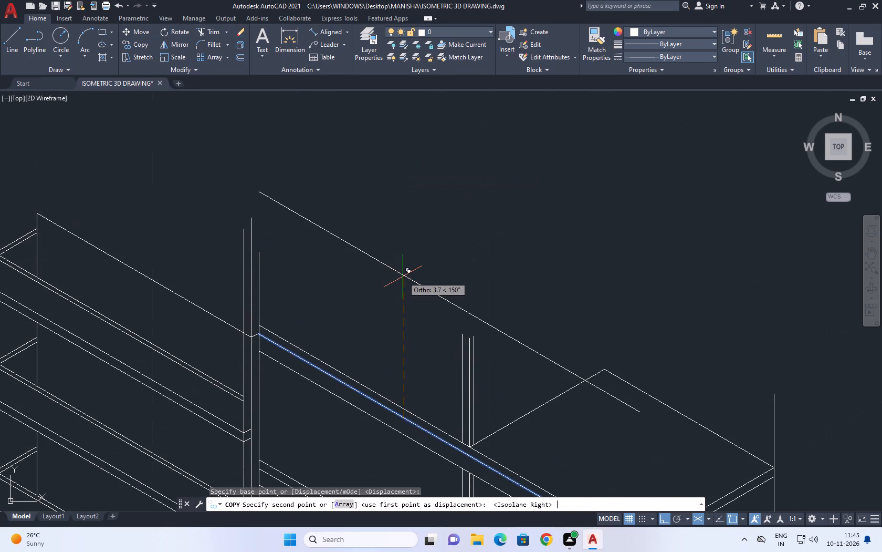
key(3)
key(BackSpace)
text(2.70)
key(BackSpace)
key(BackSpace)
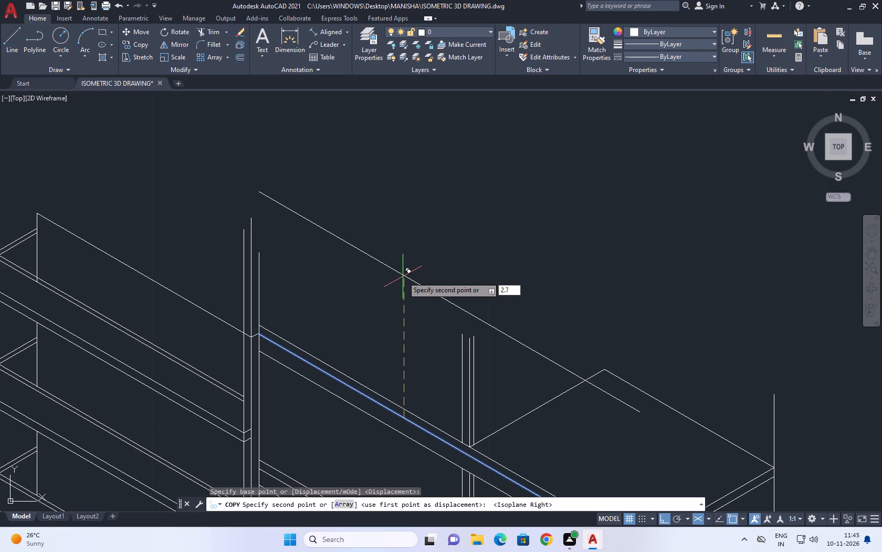
text(80)
key(Return)
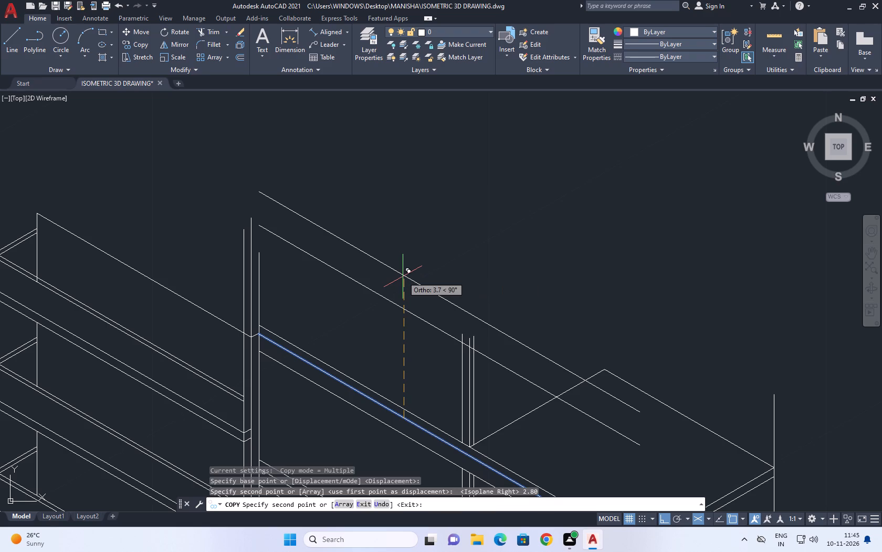
right_click(499, 249)
drag(564, 261, 563, 267)
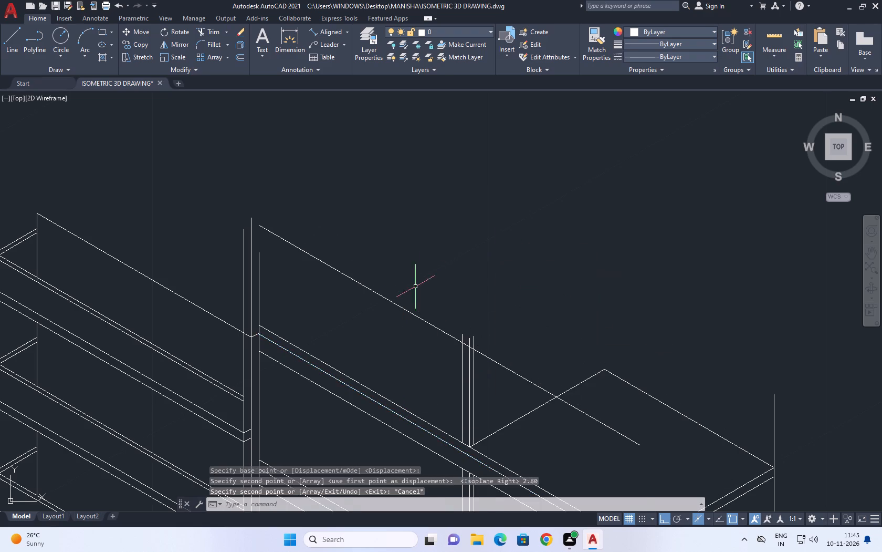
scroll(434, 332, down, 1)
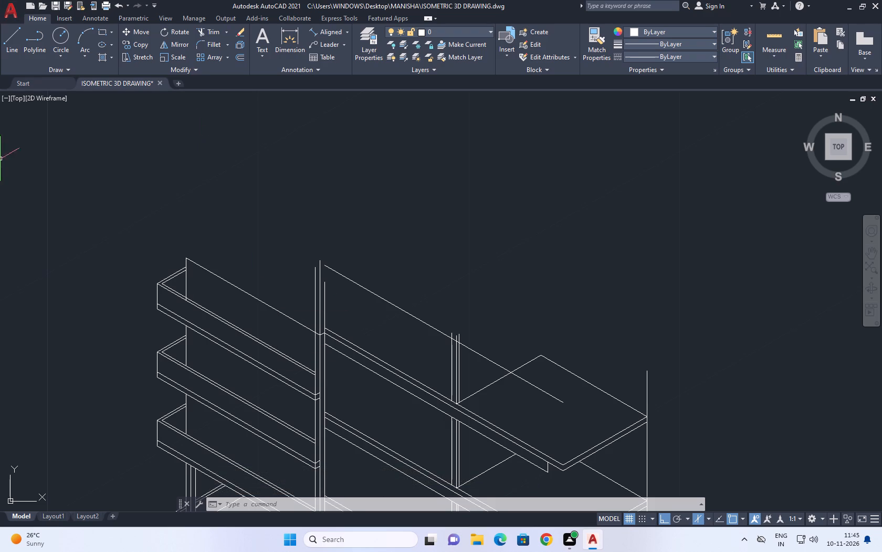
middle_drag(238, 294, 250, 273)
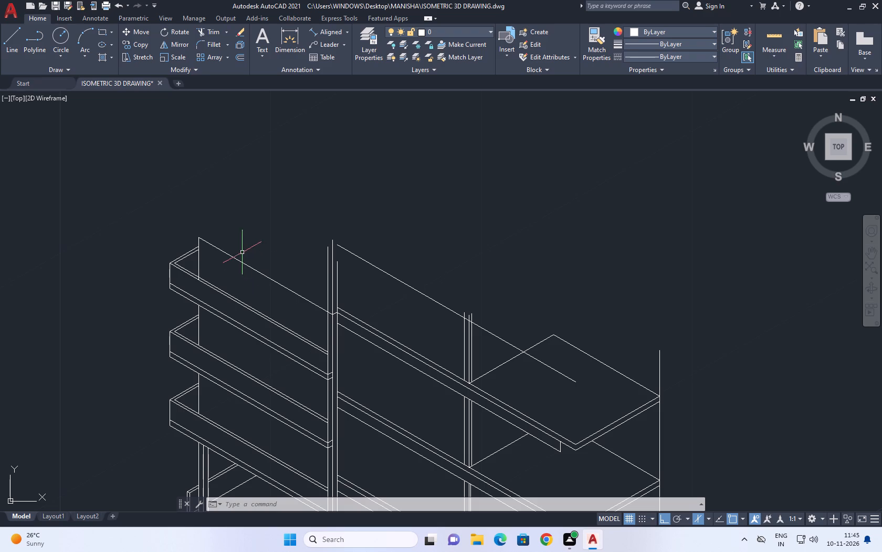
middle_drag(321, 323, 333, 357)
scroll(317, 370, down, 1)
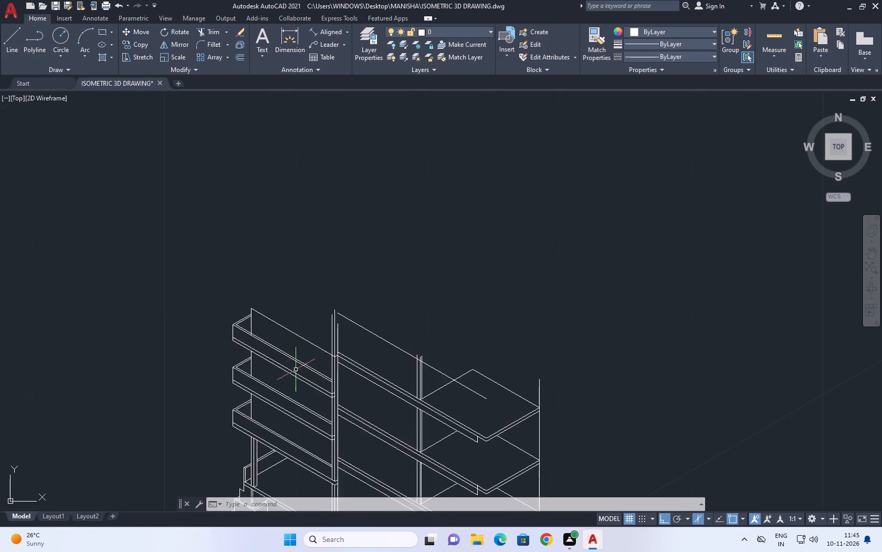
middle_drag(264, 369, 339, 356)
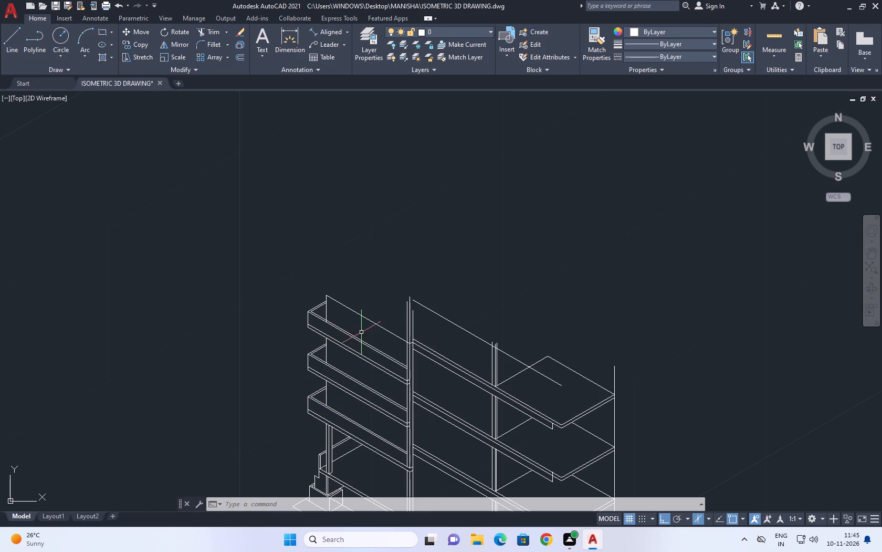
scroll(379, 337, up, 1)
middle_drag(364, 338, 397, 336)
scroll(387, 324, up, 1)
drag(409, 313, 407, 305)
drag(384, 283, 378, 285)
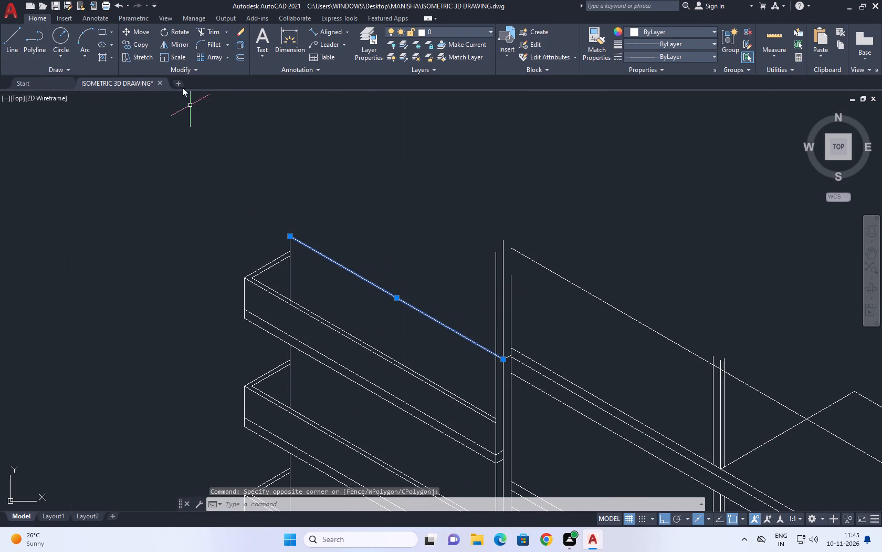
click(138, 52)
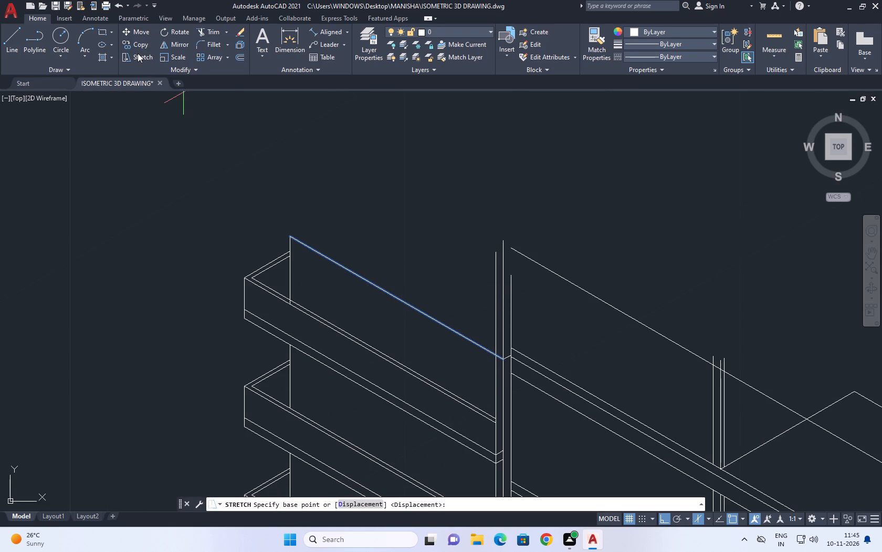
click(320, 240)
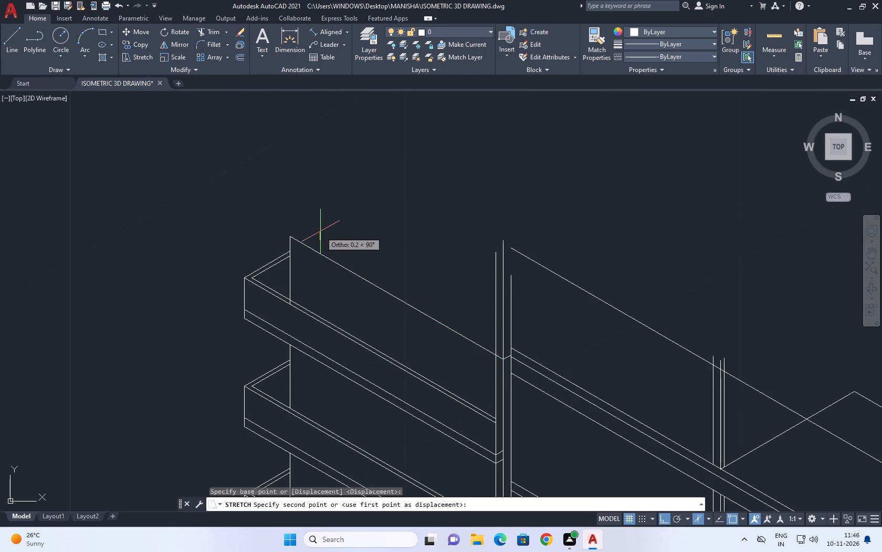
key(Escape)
Copy the sloping top line of the wall behind the uppermost balcony 0.226 vertically upward.
drag(341, 242, 340, 248)
click(331, 266)
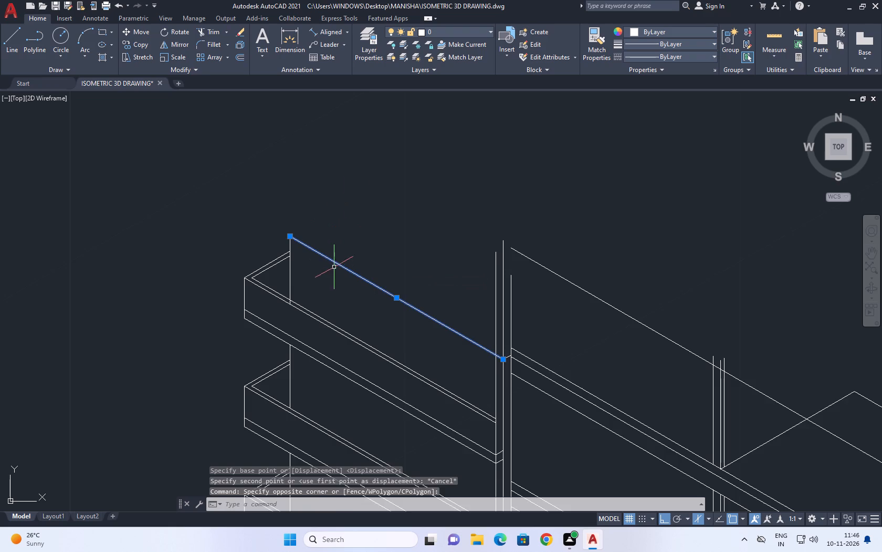
middle_drag(341, 171, 341, 198)
key(c)
key(o)
key(space)
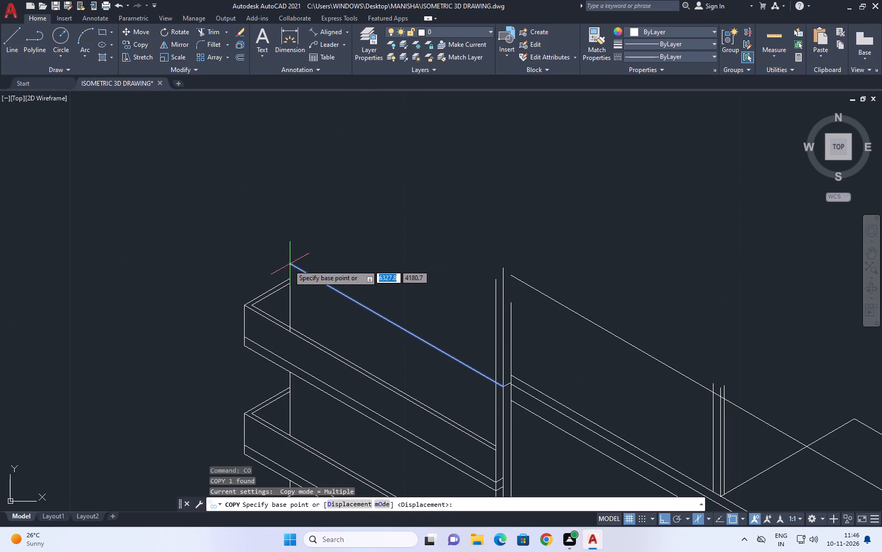
click(288, 264)
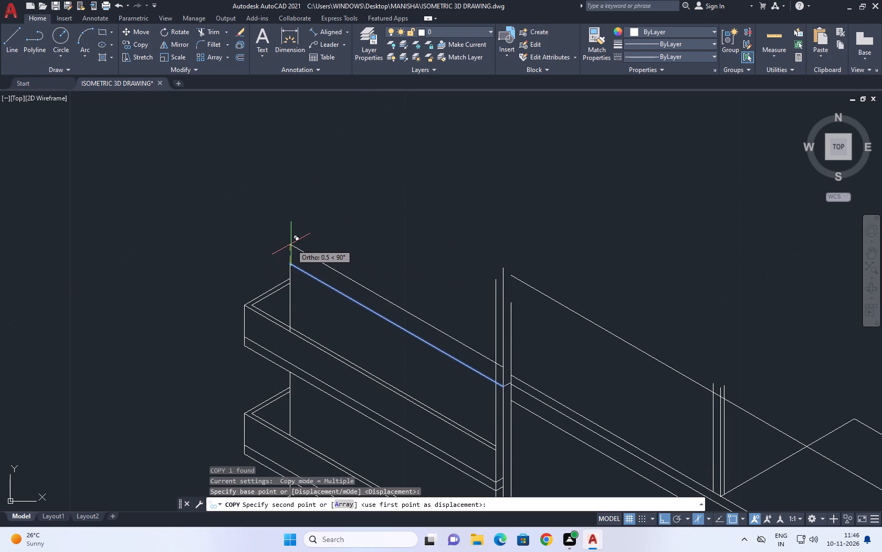
text(0.2)
text(26)
key(Return)
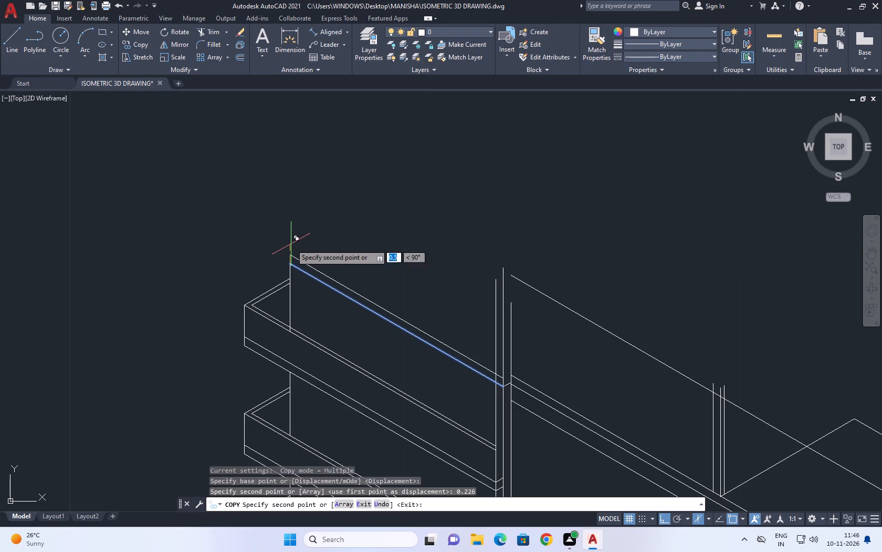
right_click(291, 179)
click(343, 198)
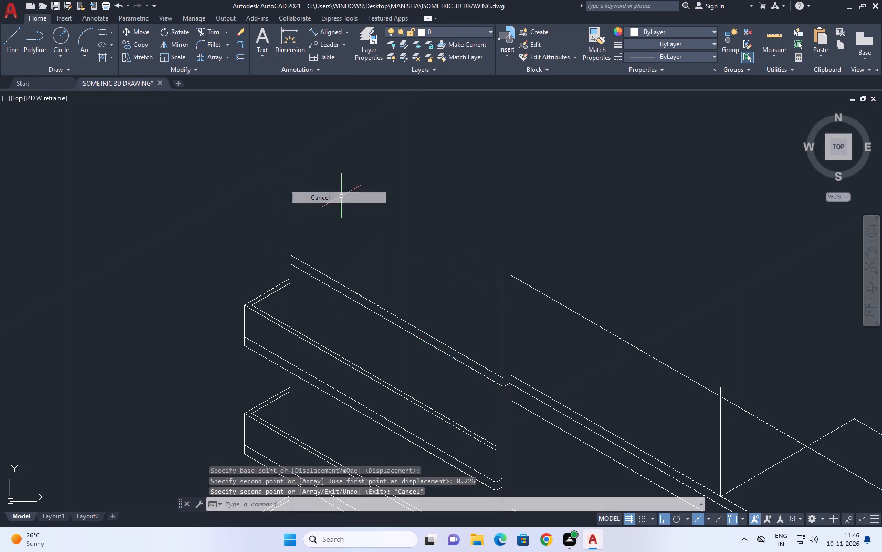
Fillet the wall's outer vertical edge with the new upper sloping line so they meet at a corner.
middle_drag(319, 252, 327, 263)
click(218, 39)
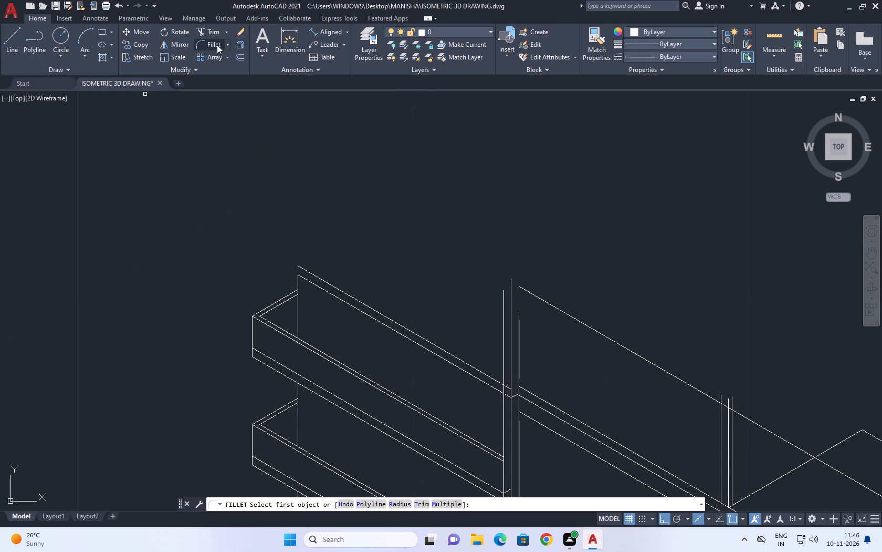
click(301, 281)
click(298, 281)
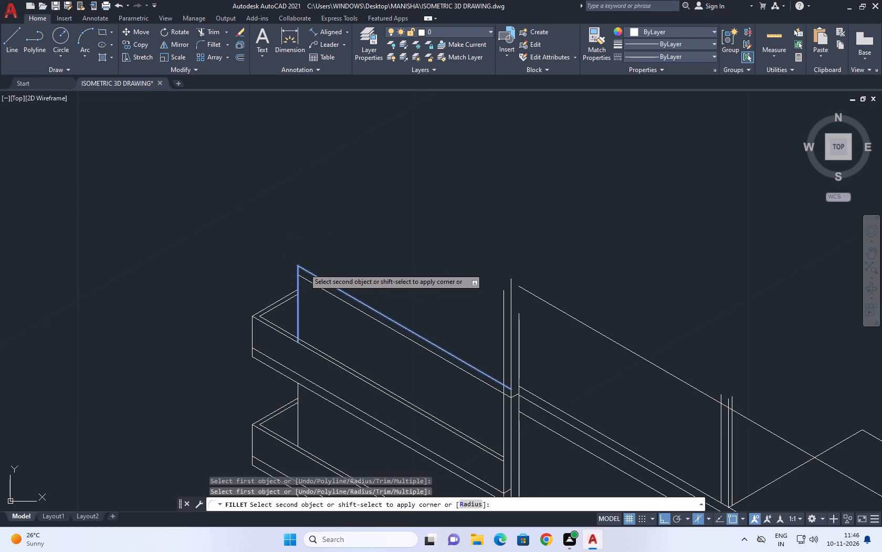
click(304, 268)
right_click(353, 153)
click(325, 161)
click(318, 187)
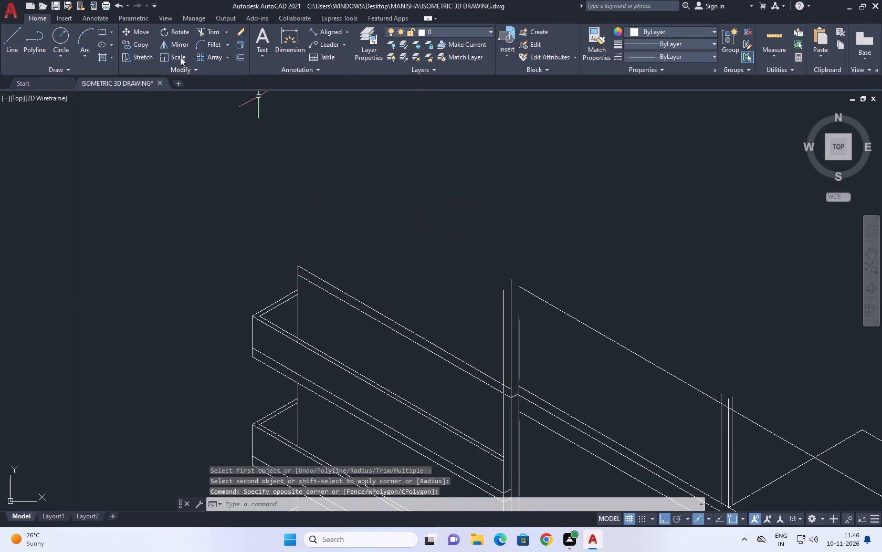
Trim the bottom of the wall's outer vertical edge where it crosses the uppermost balcony's parapet thickness.
click(217, 27)
scroll(292, 343, up, 3)
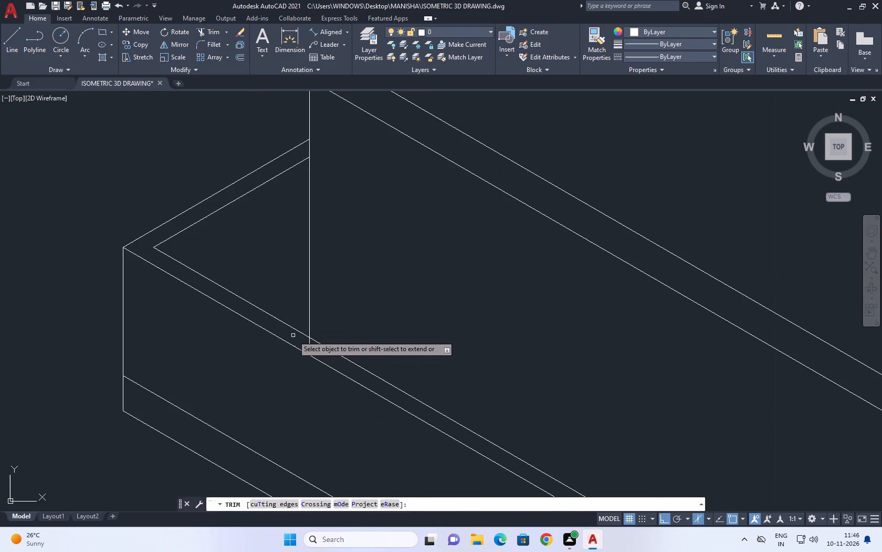
click(301, 338)
drag(323, 358, 326, 367)
right_click(349, 275)
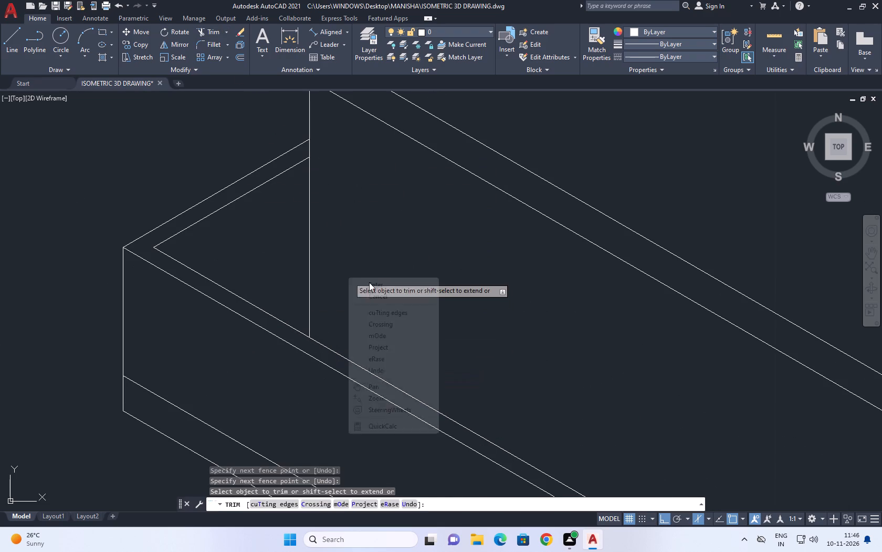
click(373, 291)
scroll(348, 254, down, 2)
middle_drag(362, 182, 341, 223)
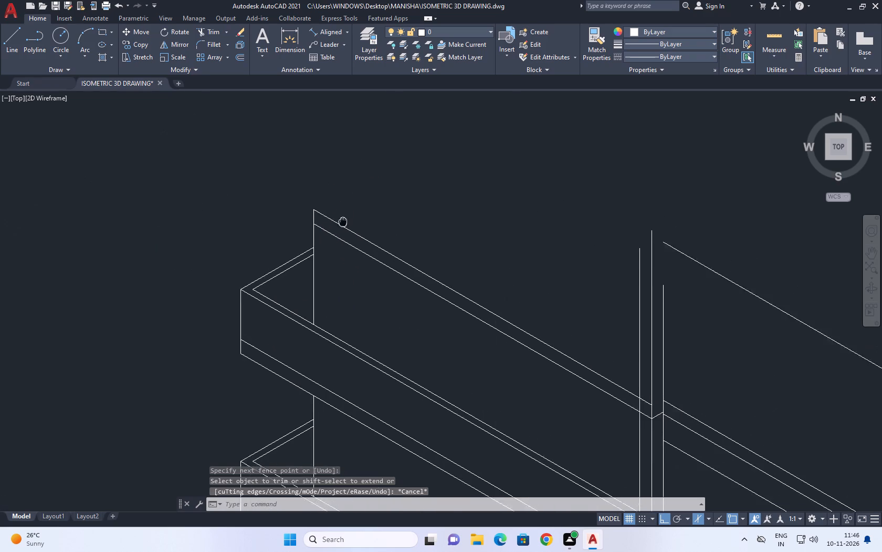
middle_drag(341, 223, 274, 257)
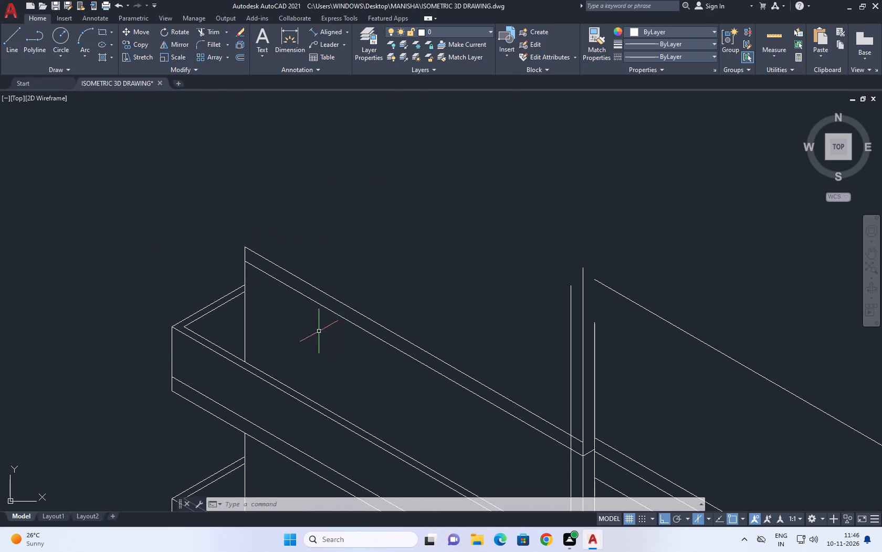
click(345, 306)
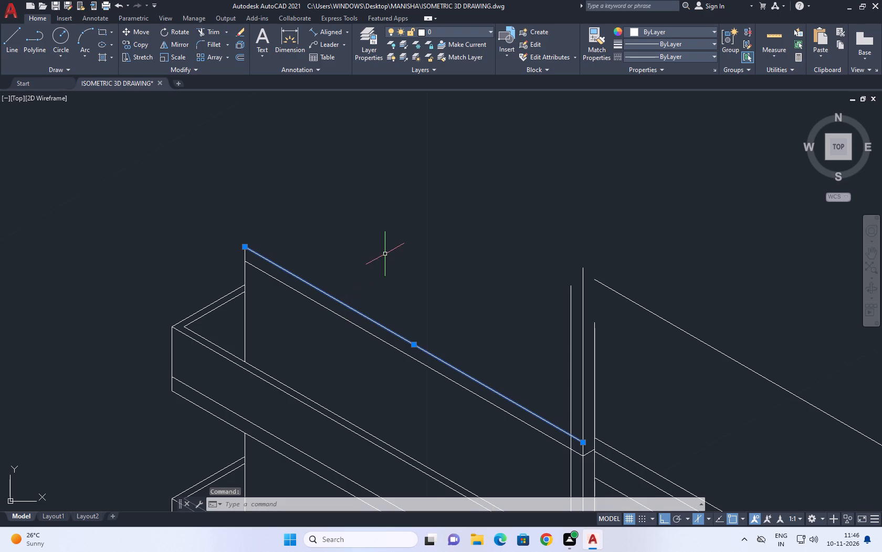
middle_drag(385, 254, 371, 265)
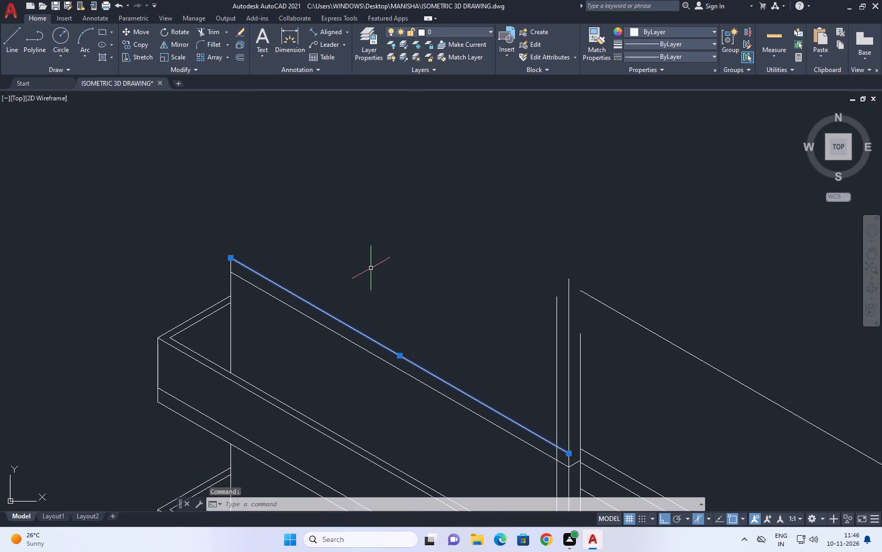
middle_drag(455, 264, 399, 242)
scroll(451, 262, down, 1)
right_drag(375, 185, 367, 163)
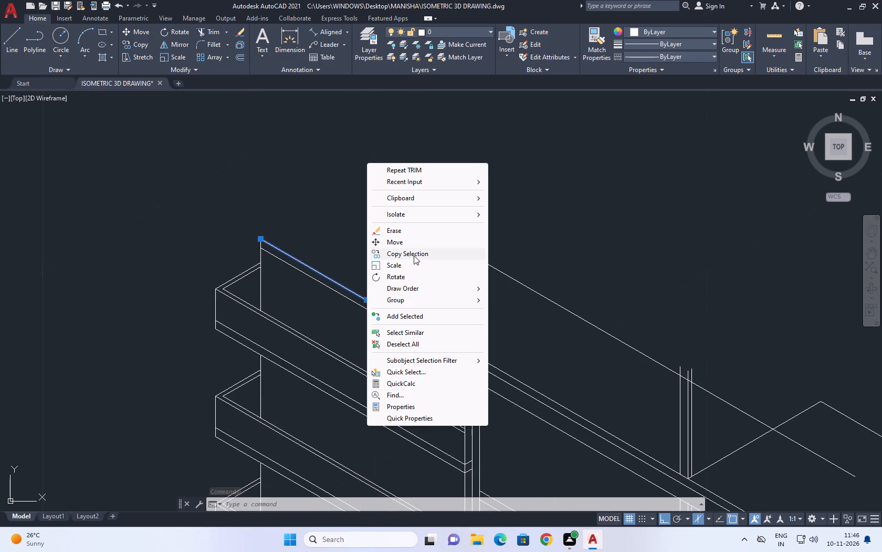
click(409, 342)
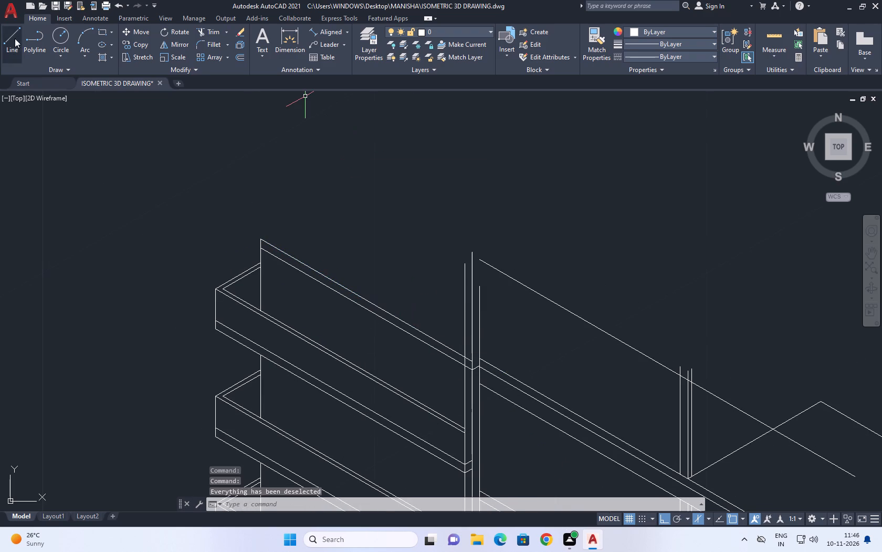
Draw a short line joining the top slab's upper corner to the lower end of the balcony wall's upper sloping line.
click(14, 38)
scroll(468, 362, up, 2)
click(499, 353)
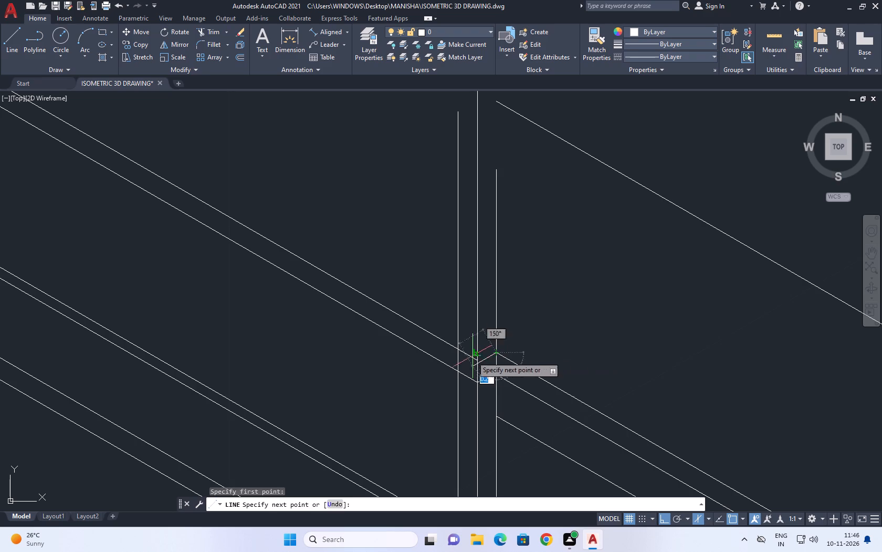
click(481, 361)
scroll(474, 361, up, 2)
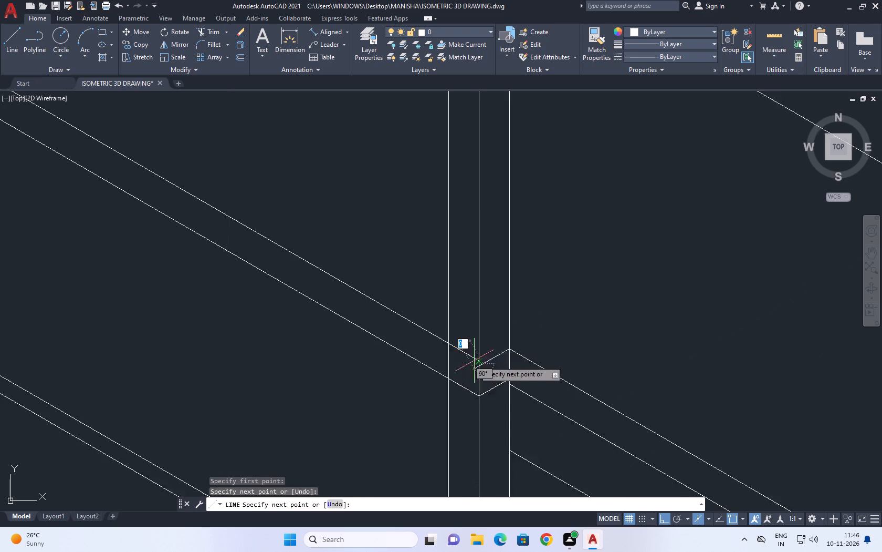
scroll(479, 385, up, 2)
key(ctrl+z)
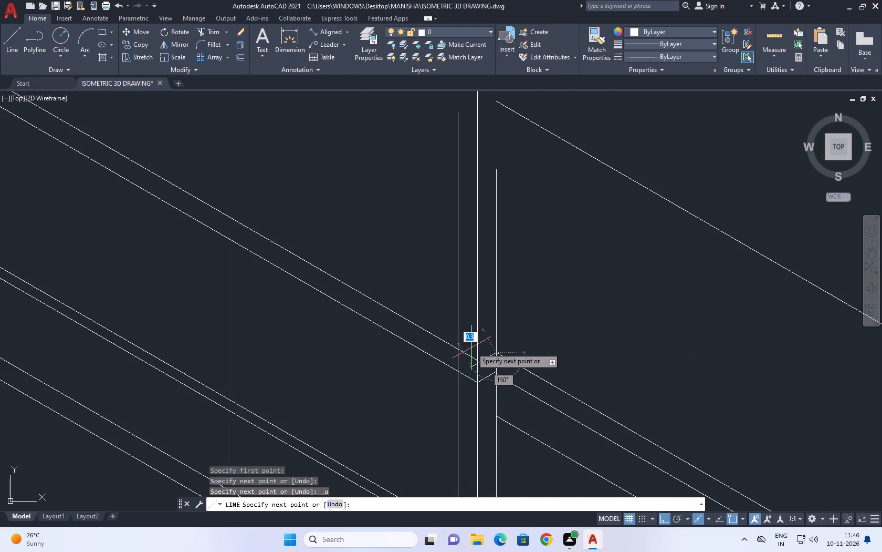
click(477, 357)
key(space)
Copy the upper sloping line of the wall behind the uppermost balcony 3.2 vertically upward.
scroll(529, 287, down, 2)
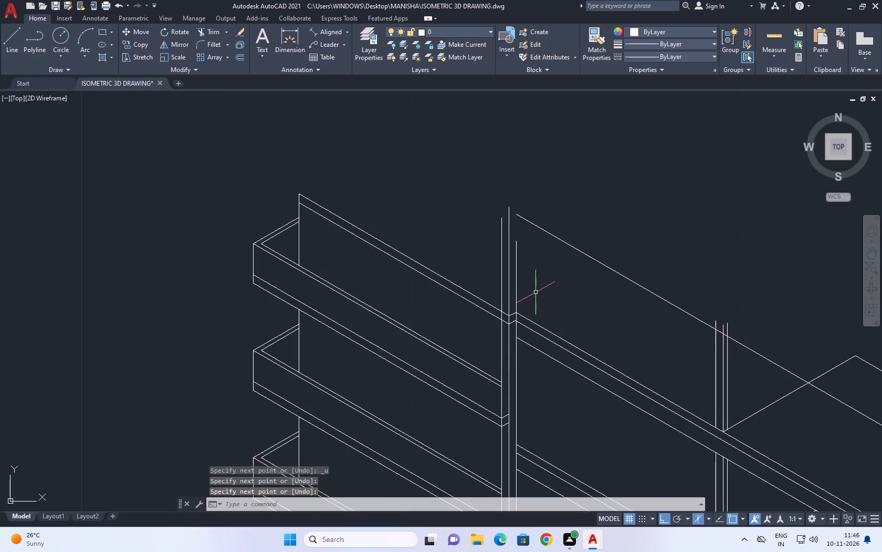
scroll(526, 239, up, 1)
middle_drag(526, 239, 442, 272)
scroll(442, 272, down, 2)
middle_drag(507, 289, 465, 196)
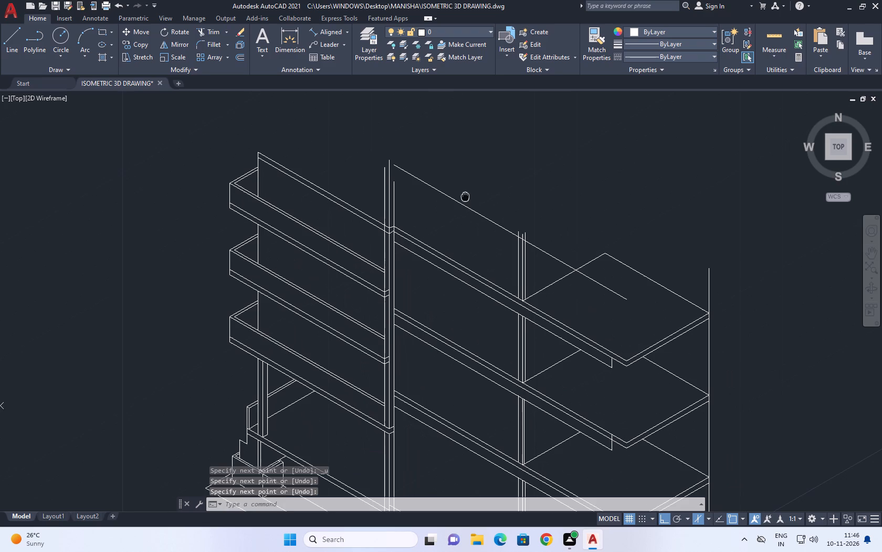
middle_drag(465, 196, 463, 192)
scroll(398, 175, down, 2)
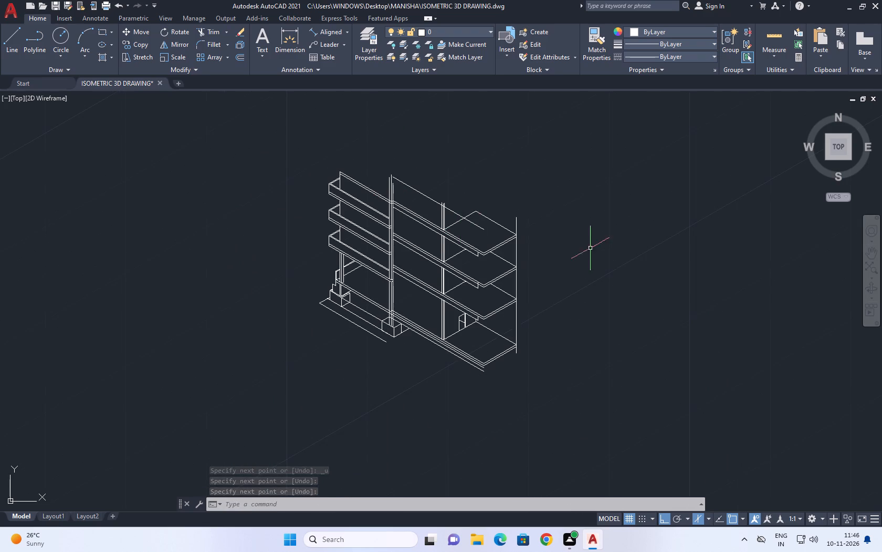
middle_drag(516, 216, 528, 226)
scroll(388, 219, up, 2)
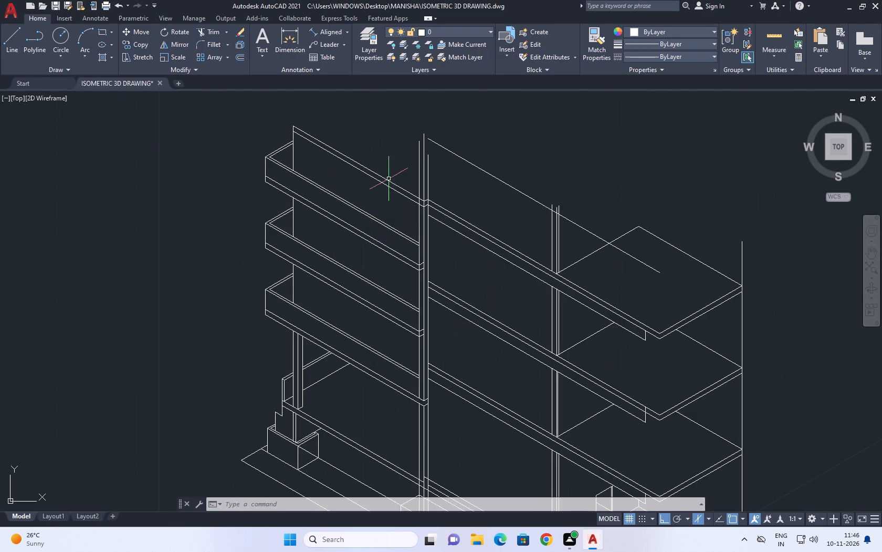
middle_drag(387, 165, 404, 264)
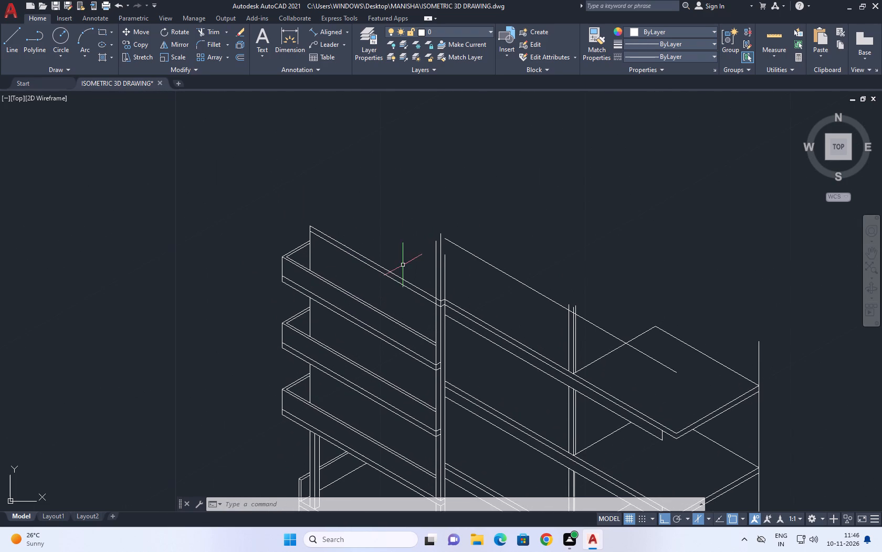
click(396, 273)
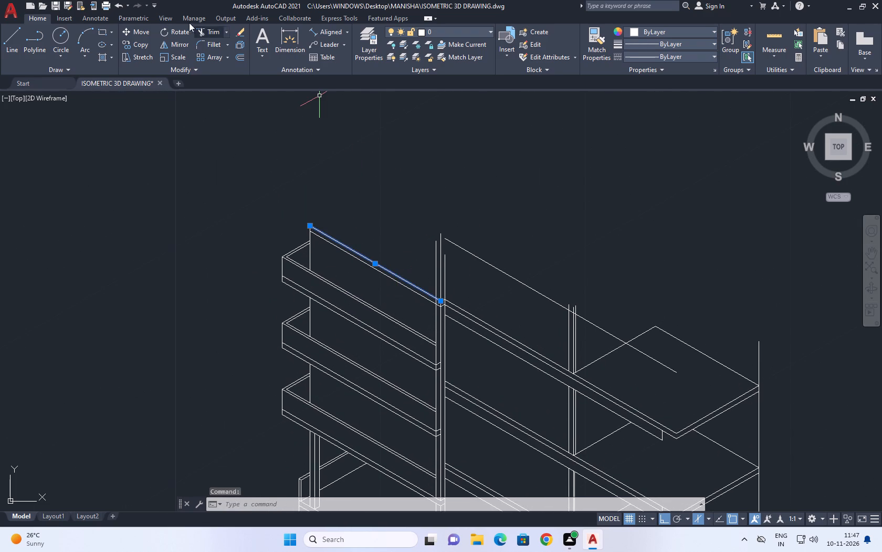
click(140, 47)
click(377, 219)
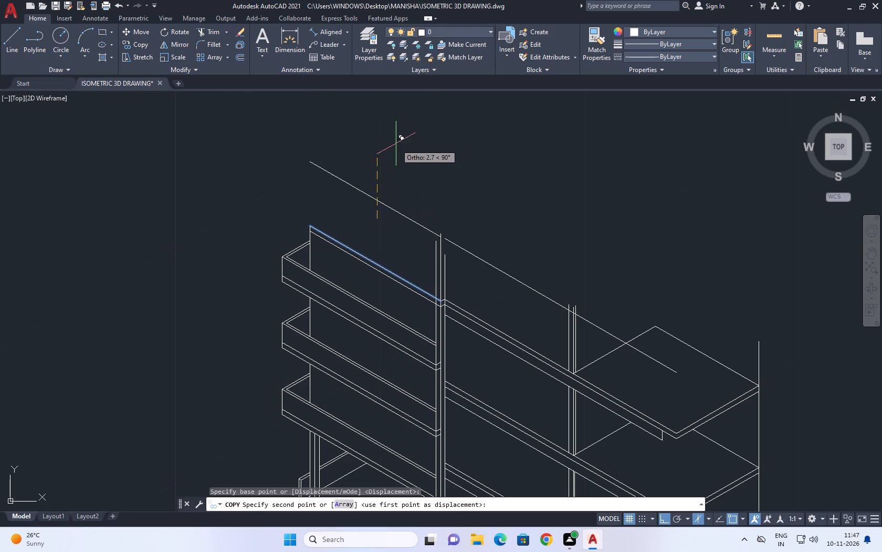
middle_drag(396, 144, 393, 207)
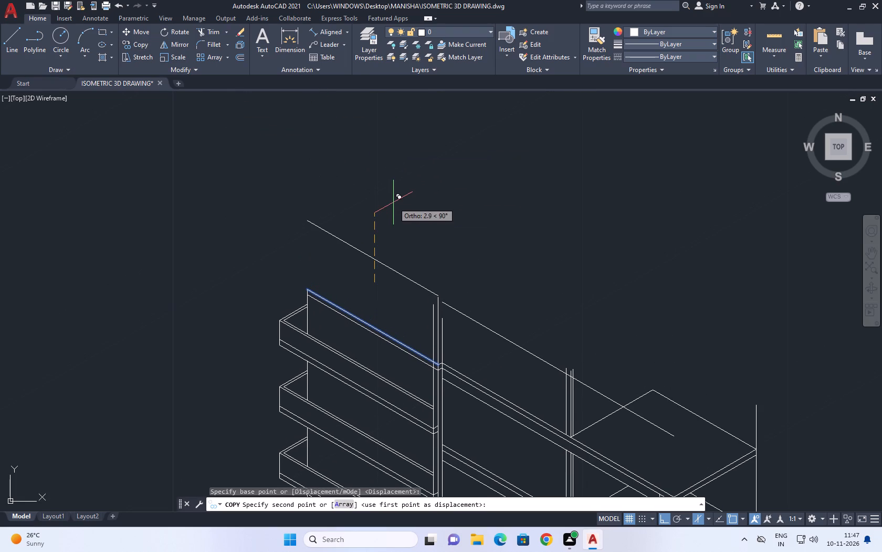
text(2.3)
key(Return)
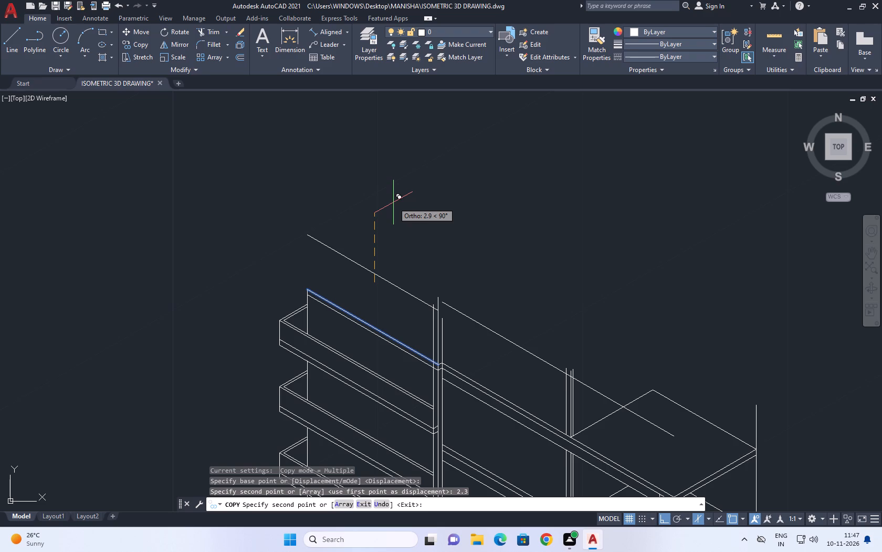
key(ctrl+z)
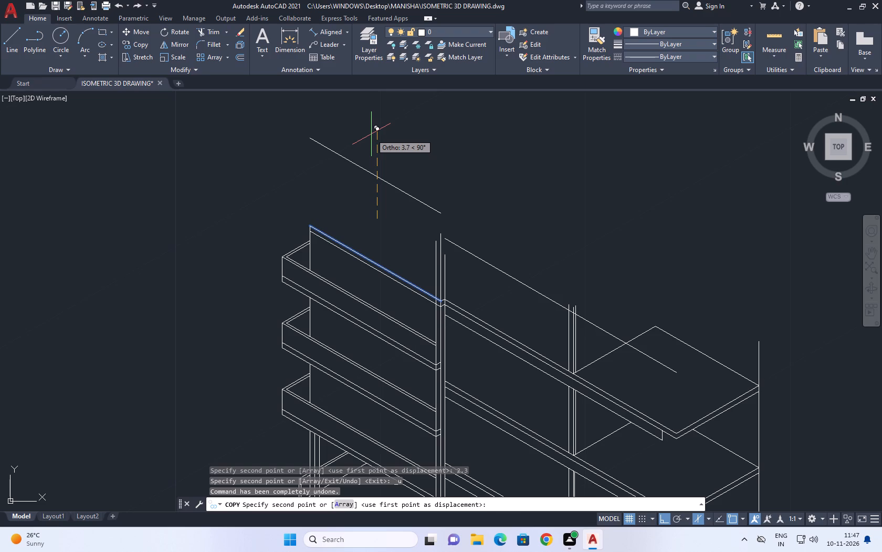
text(3.2)
key(Return)
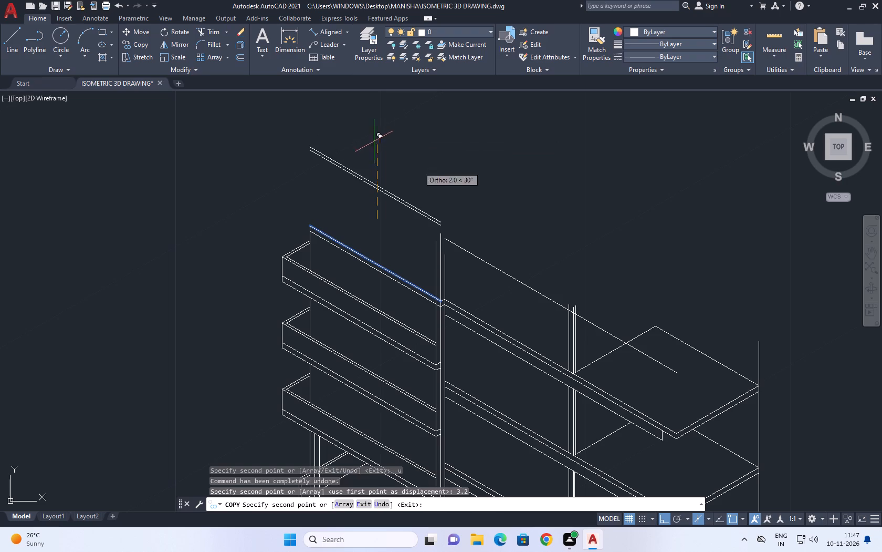
right_drag(428, 133, 423, 122)
click(456, 141)
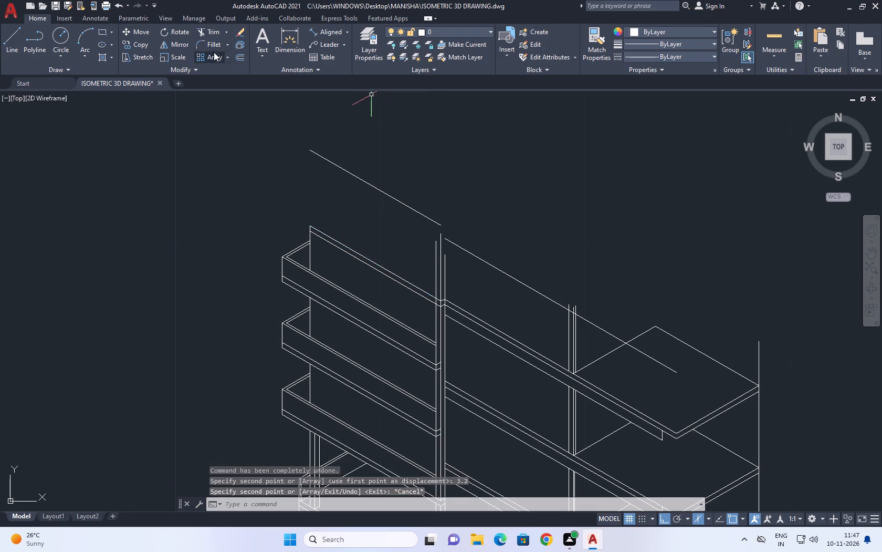
Fillet the new top sloping line with the wall's outer vertical edge and with the farthest of the three vertical edges at its lower end.
click(214, 46)
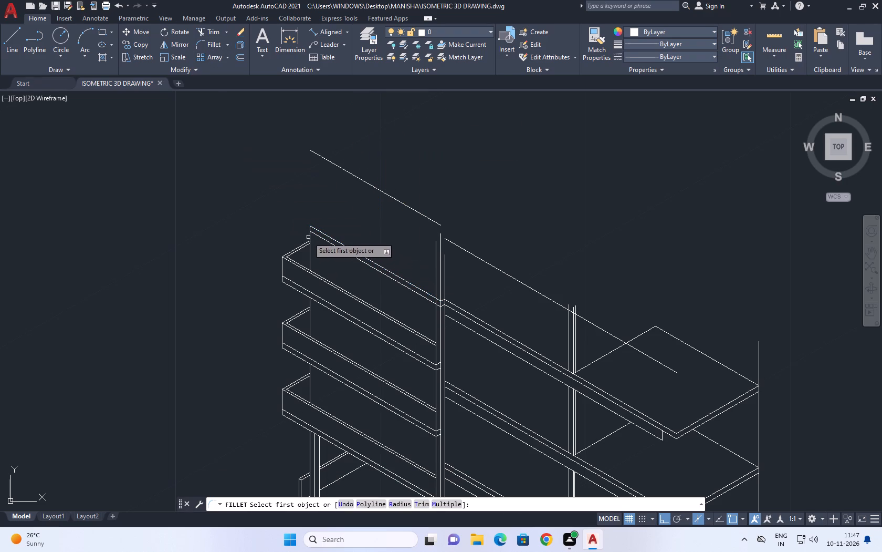
click(310, 237)
click(314, 152)
right_click(456, 149)
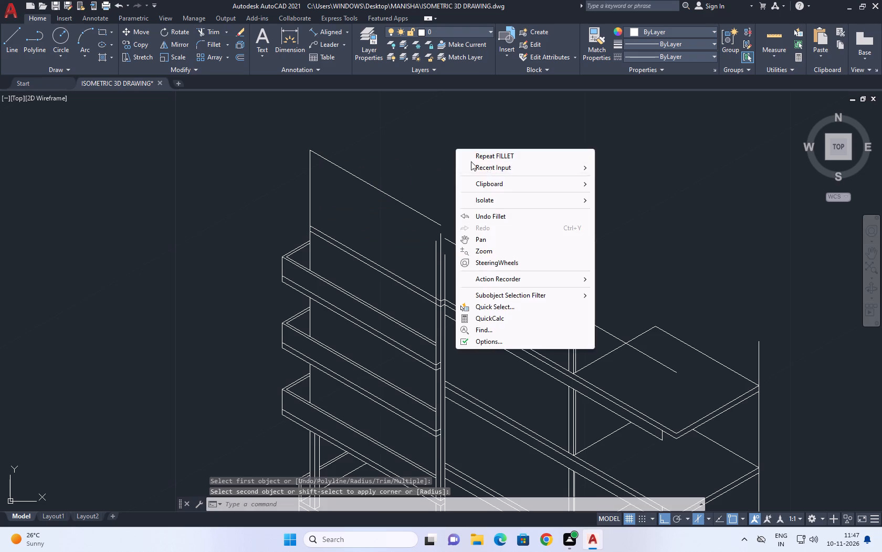
click(500, 158)
click(434, 246)
click(437, 221)
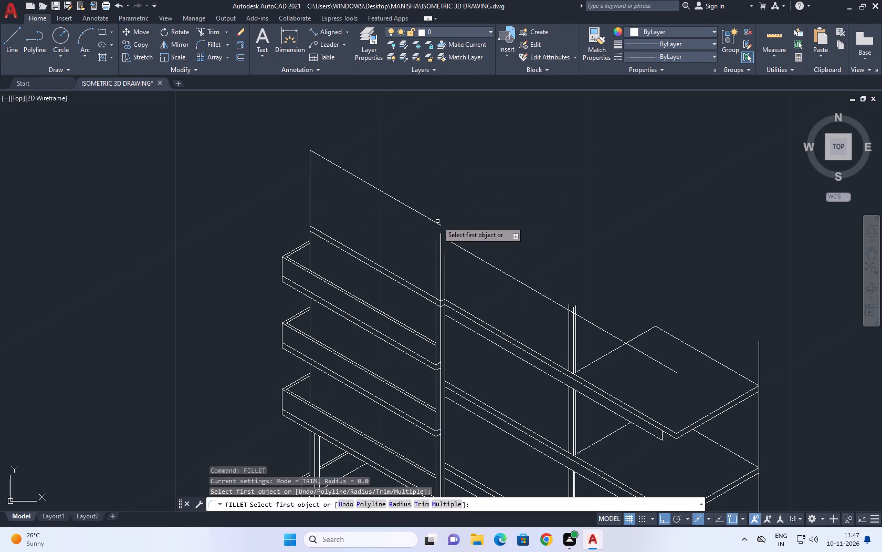
click(436, 220)
click(436, 223)
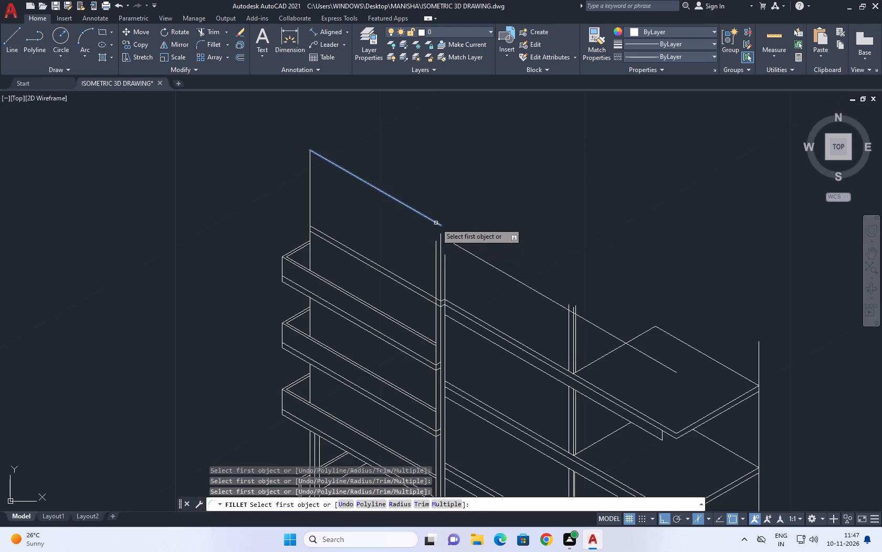
click(446, 258)
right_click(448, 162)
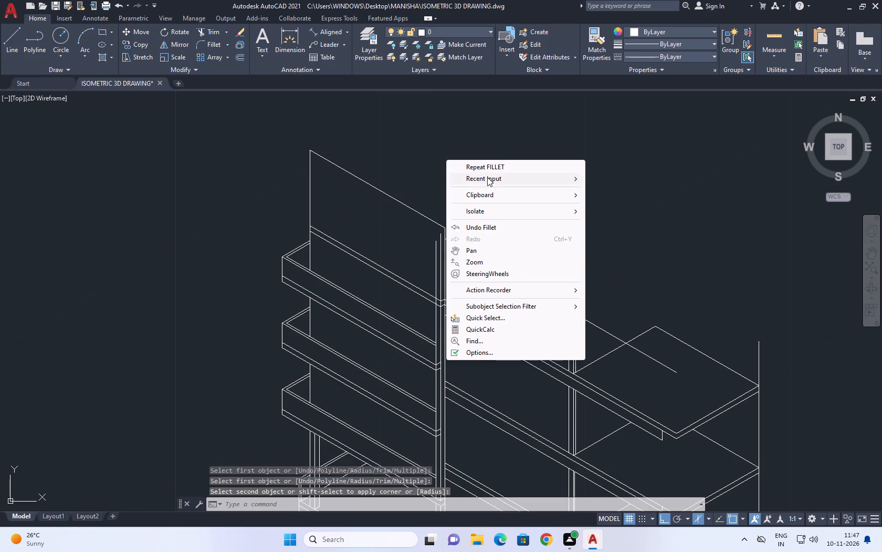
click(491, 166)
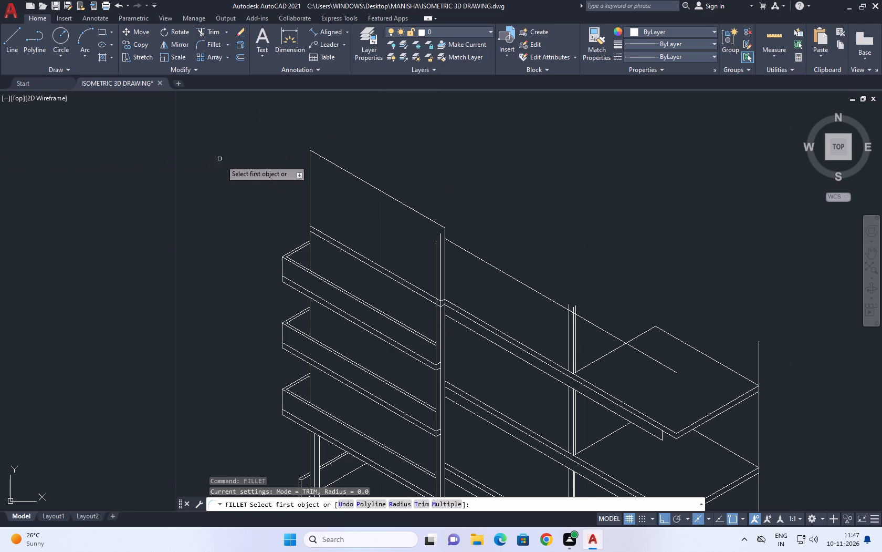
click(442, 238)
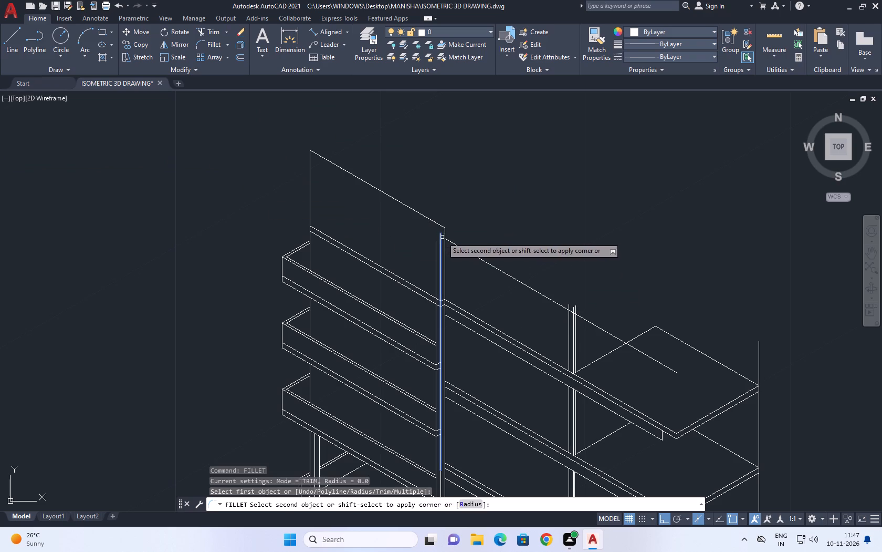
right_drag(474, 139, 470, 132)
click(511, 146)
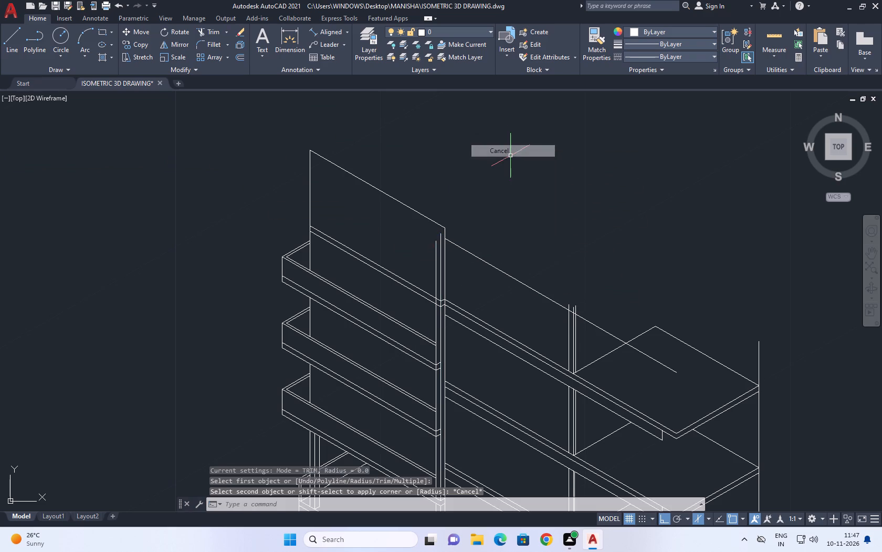
Extend the two remaining vertical edges at the wall's lower end up to the new top sloping line.
text(EX)
key(space)
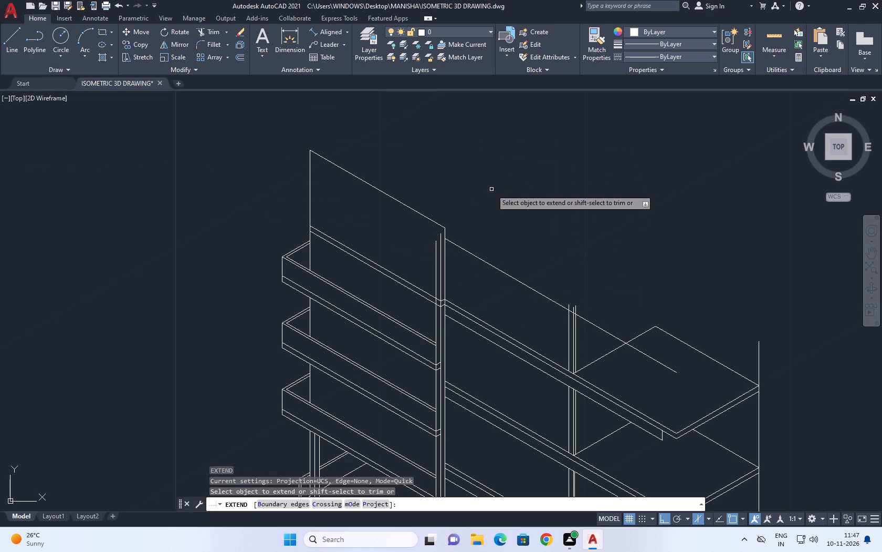
click(436, 250)
click(441, 246)
right_drag(481, 192, 465, 173)
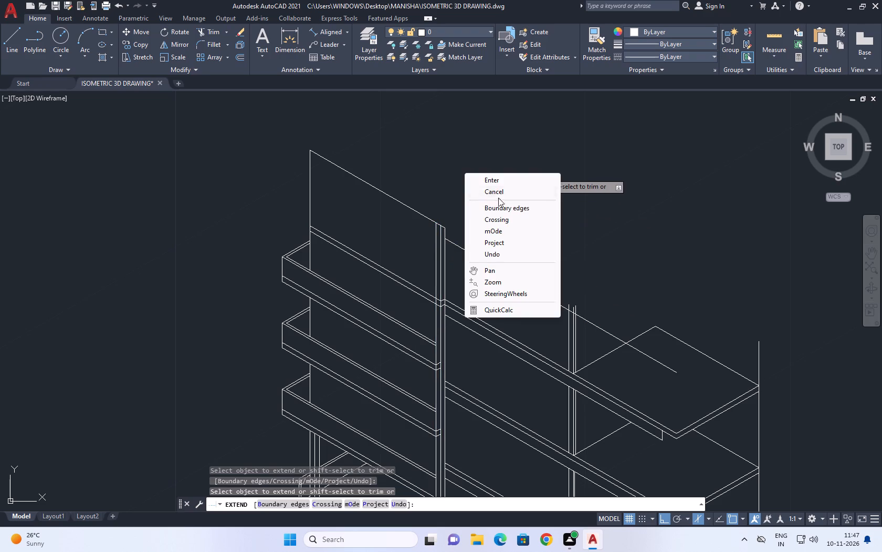
click(505, 194)
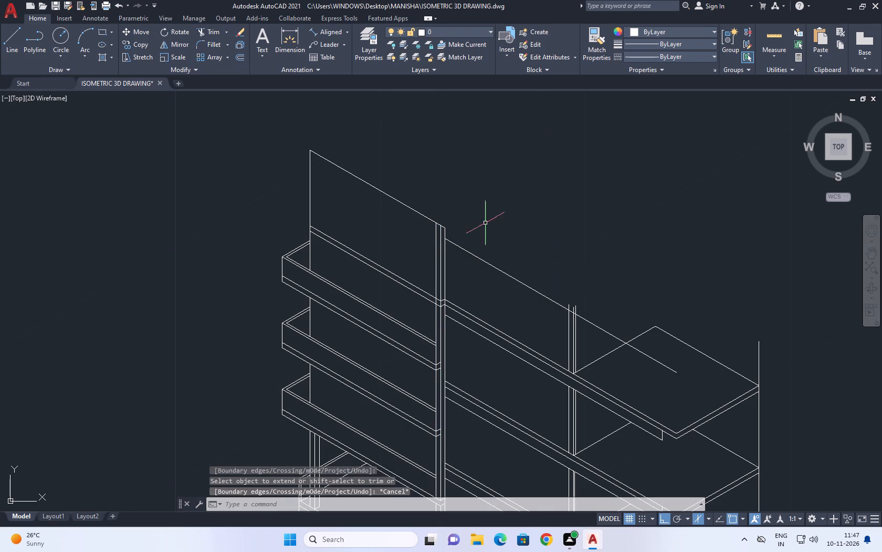
Copy the new top sloping line 0.226 vertically upward from its lower corner.
click(392, 196)
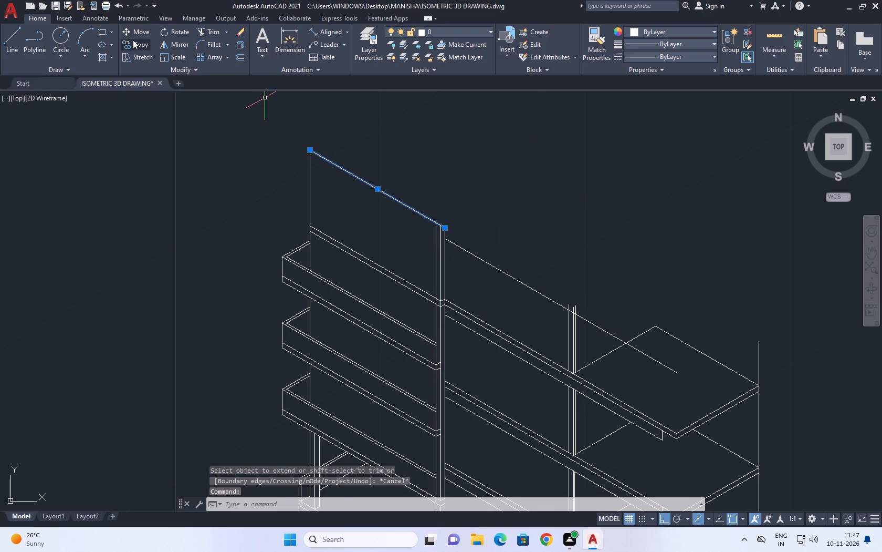
click(133, 40)
click(447, 224)
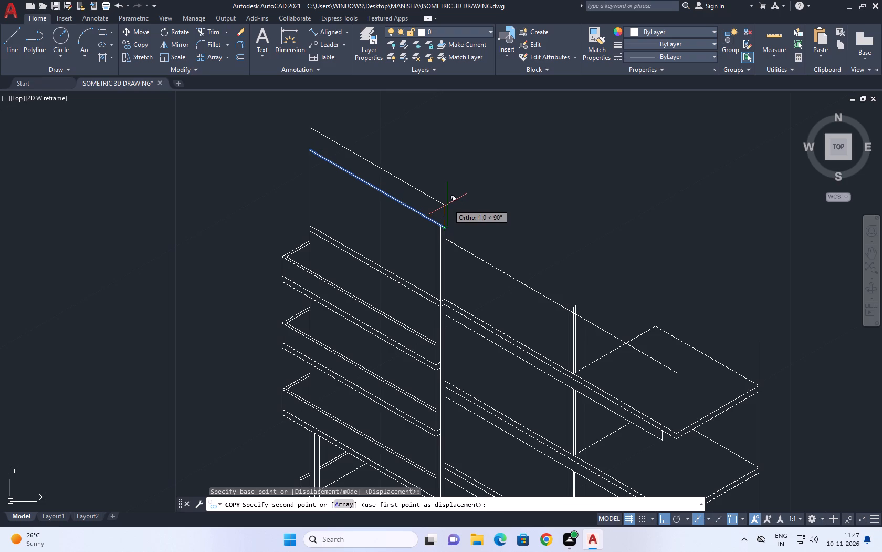
text(0.226)
key(Return)
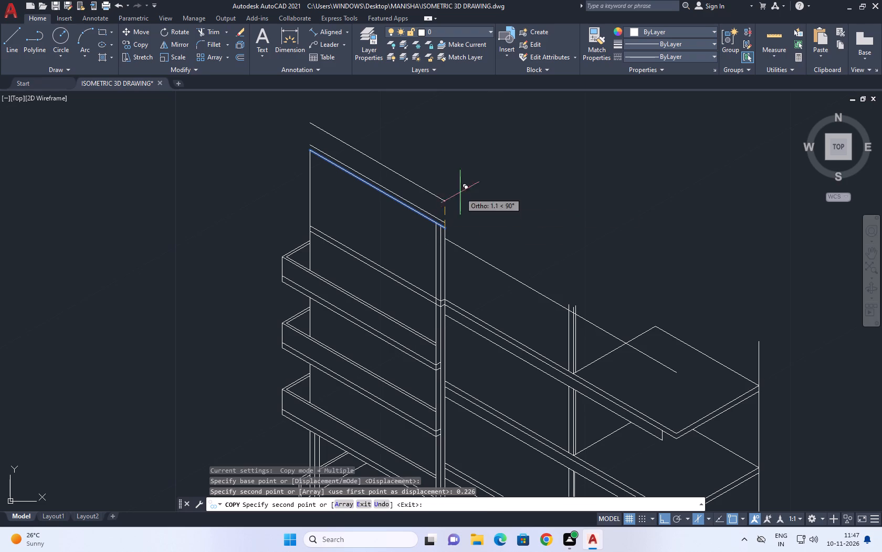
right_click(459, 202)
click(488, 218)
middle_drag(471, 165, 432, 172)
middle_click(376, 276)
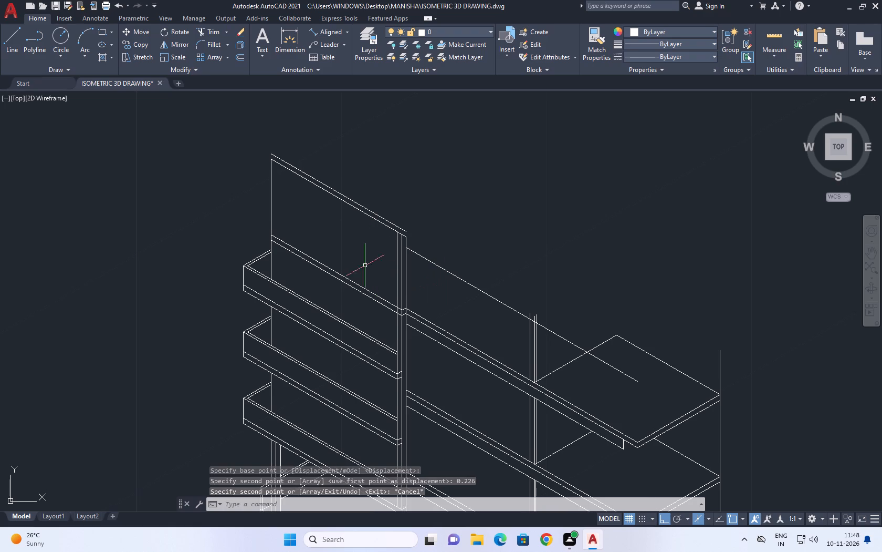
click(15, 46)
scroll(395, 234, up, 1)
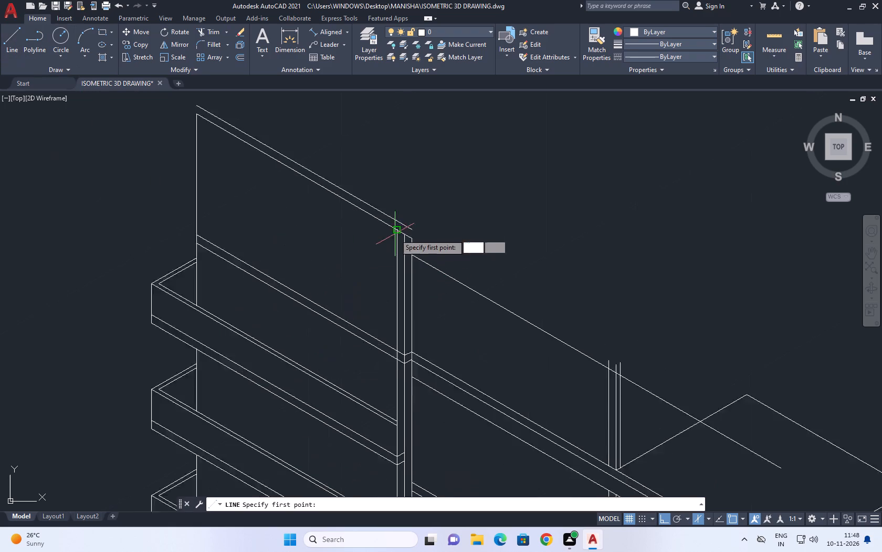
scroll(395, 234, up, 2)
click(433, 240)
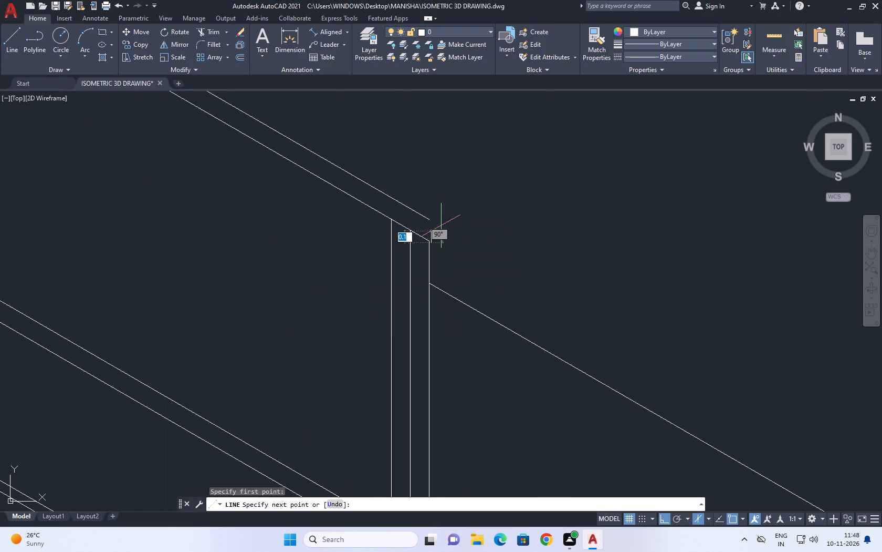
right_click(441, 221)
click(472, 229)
Draw a 0.5 line outward at 210° from the top sloping line's lower end, continuing parallel to the slope past the wall's outer vertical edge.
right_drag(485, 181, 480, 173)
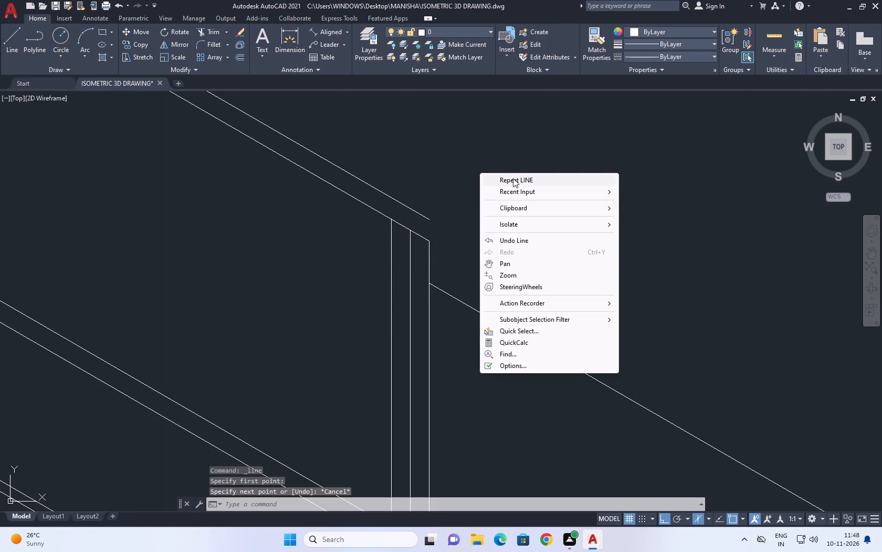
click(513, 178)
click(428, 244)
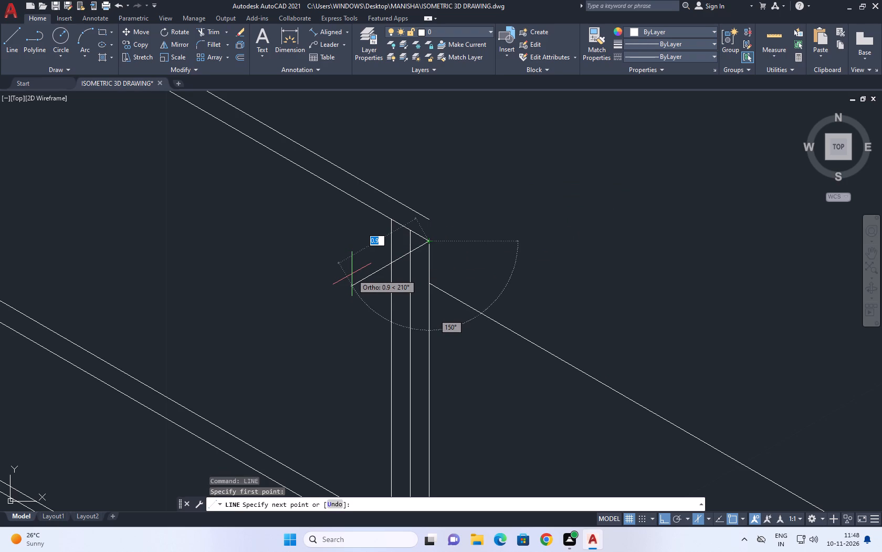
text(0.5)
key(Return)
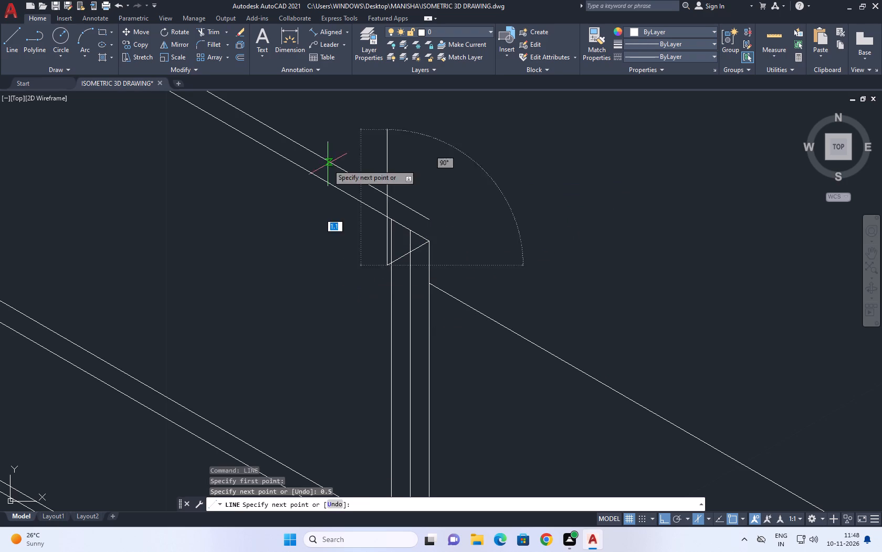
scroll(300, 275, down, 2)
middle_drag(226, 222, 323, 300)
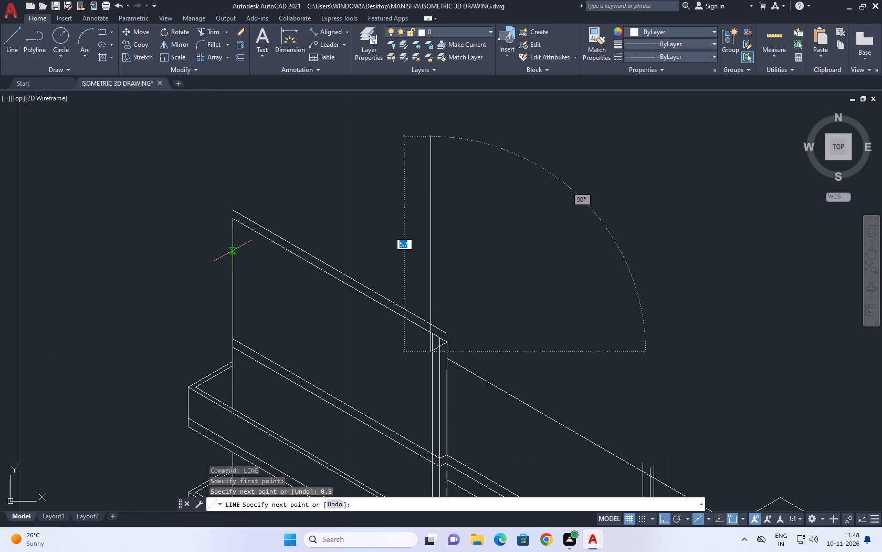
key(F5)
click(202, 234)
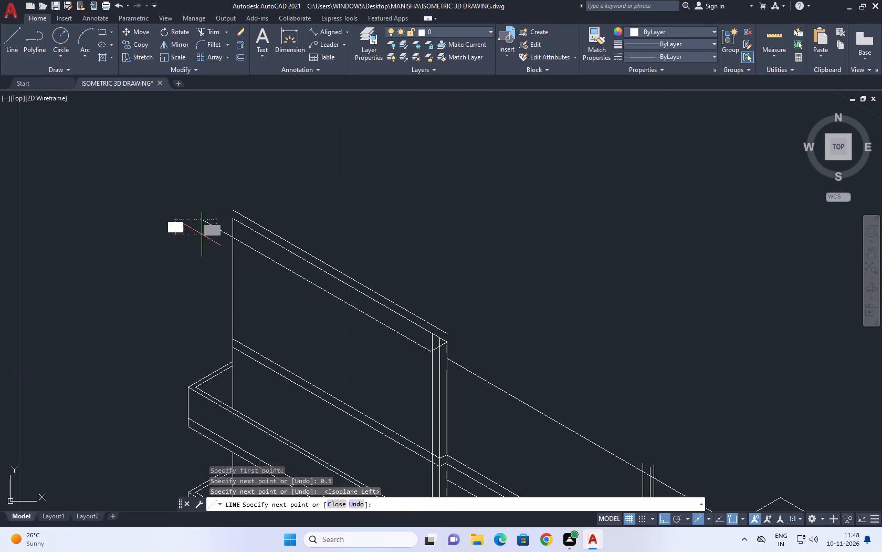
right_click(307, 181)
click(353, 200)
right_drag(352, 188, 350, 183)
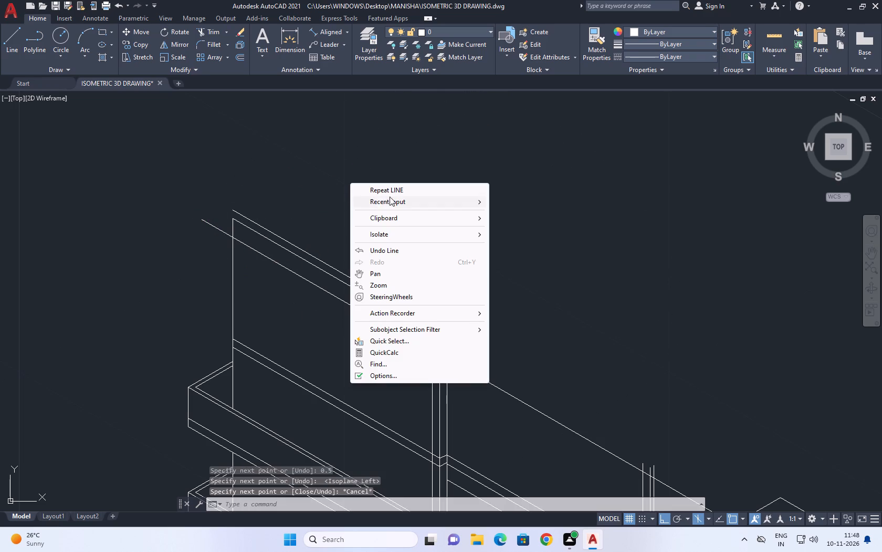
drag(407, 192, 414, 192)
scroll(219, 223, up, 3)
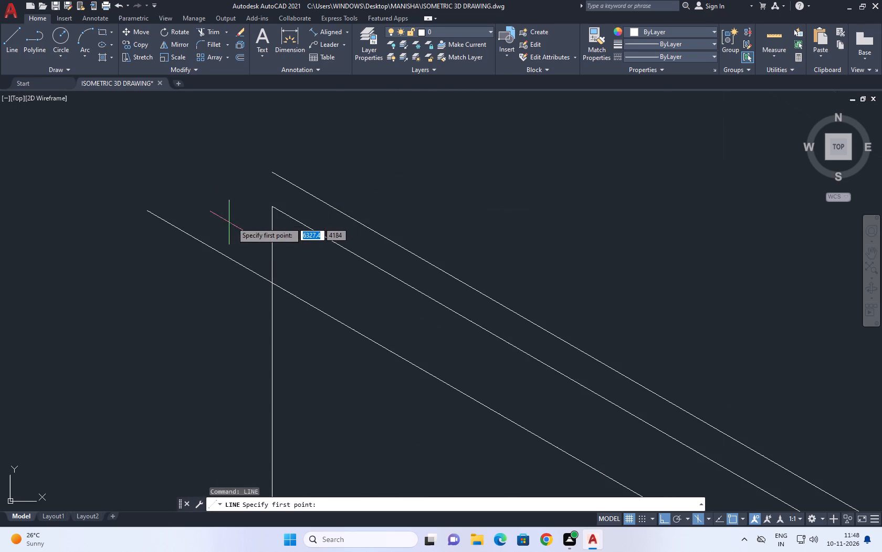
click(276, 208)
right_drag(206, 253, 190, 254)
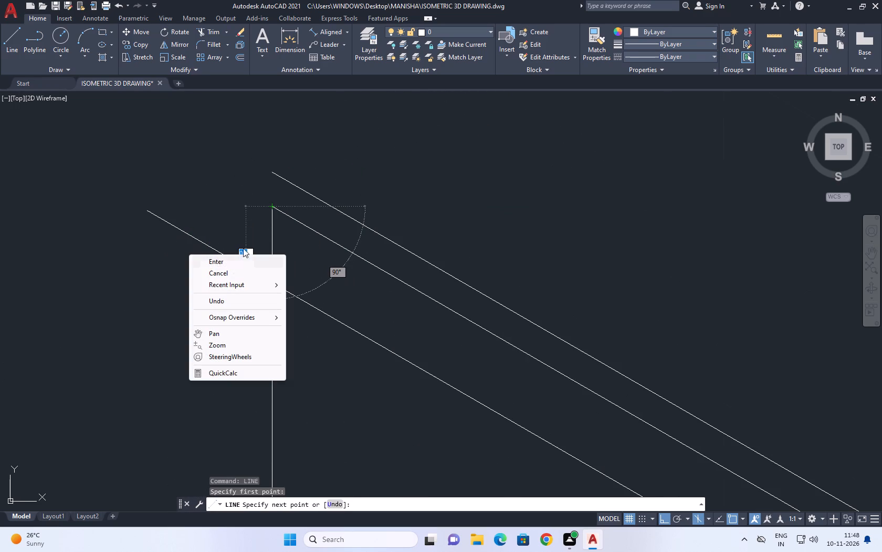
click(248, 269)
Draw a line at 210° from the top sloping line's upper end, crossing the new parallel outer line.
right_click(240, 173)
click(304, 180)
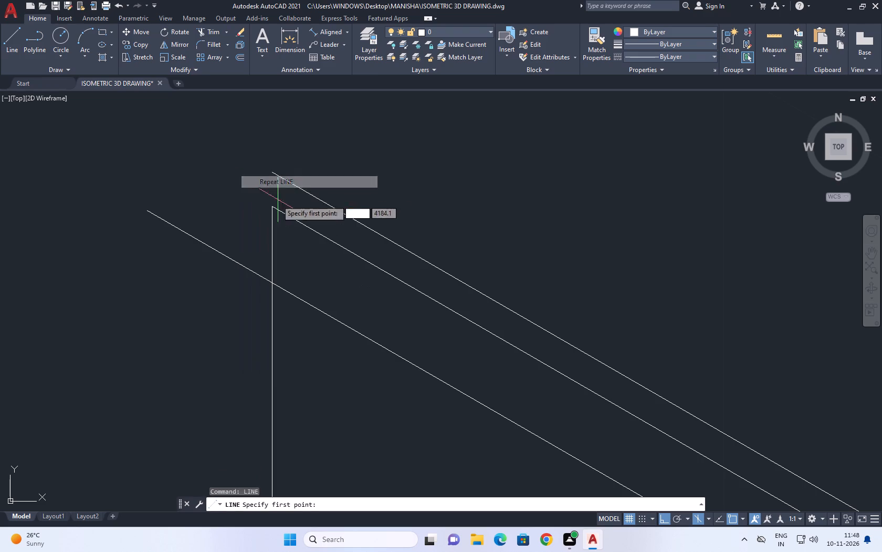
click(270, 206)
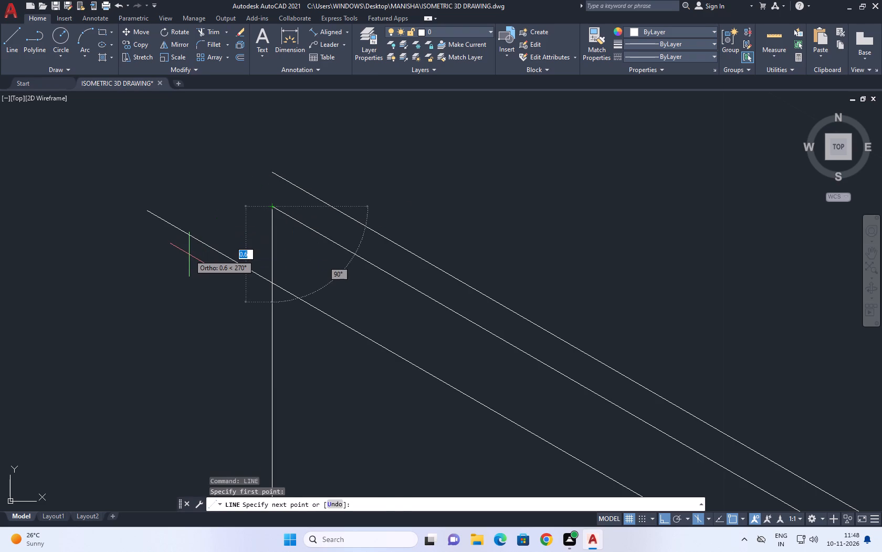
key(F5)
click(155, 289)
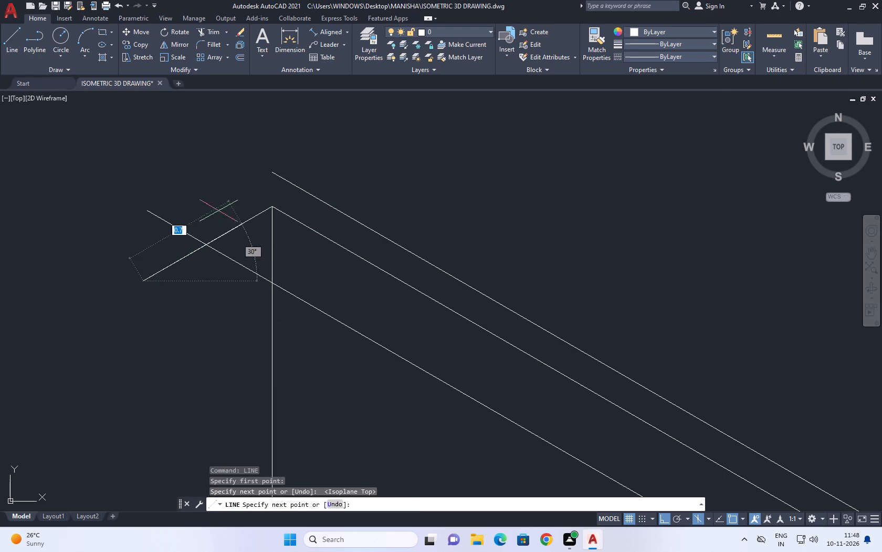
right_click(188, 179)
click(230, 196)
Trim the overshooting line ends at the roof strip's upper corner and the wall's vertical edges lying inside the strip.
click(206, 25)
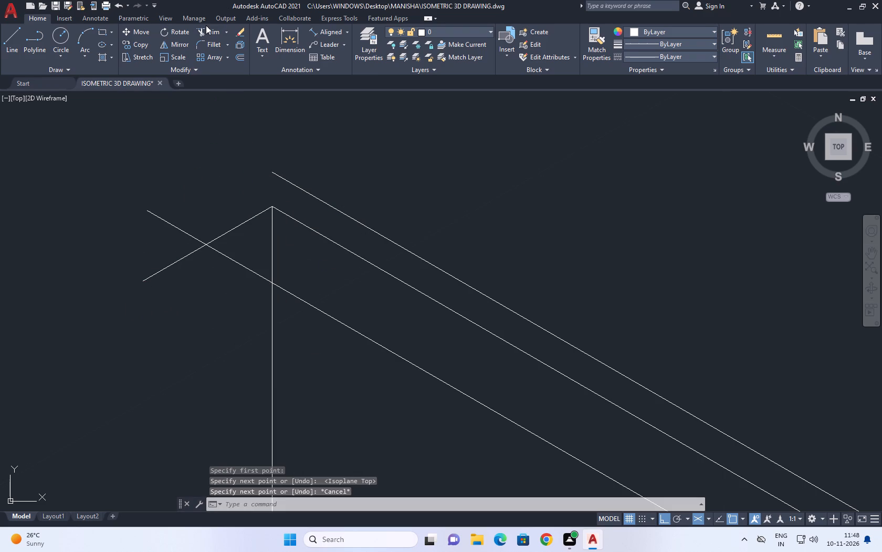
click(213, 29)
click(192, 223)
click(179, 297)
click(271, 263)
click(254, 238)
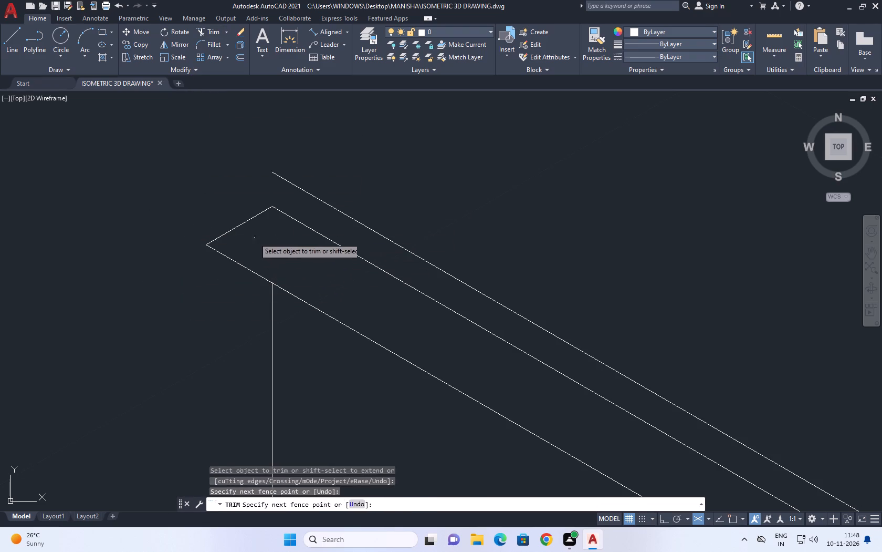
click(306, 271)
scroll(309, 258, down, 3)
scroll(497, 373, up, 3)
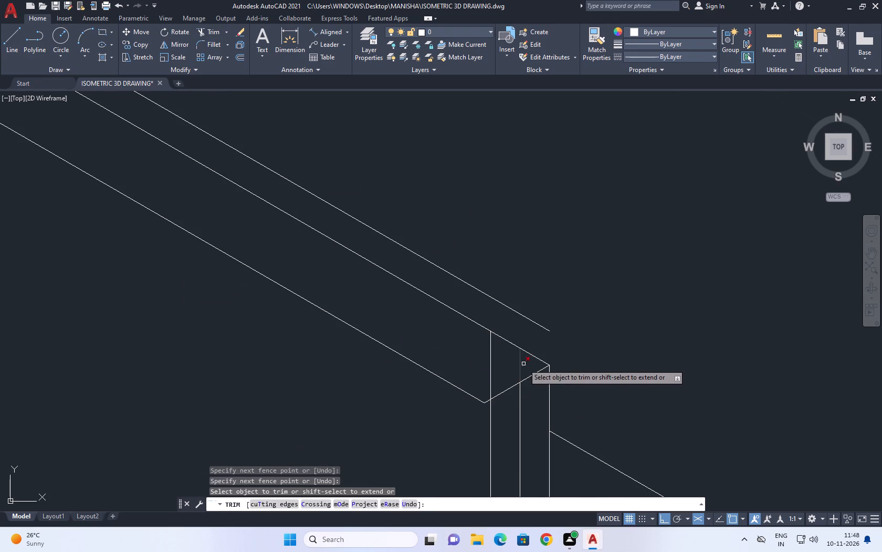
click(528, 362)
click(473, 353)
right_click(520, 203)
click(558, 217)
Erase the 0.226 copy above the wall's top sloping line.
scroll(343, 354, down, 5)
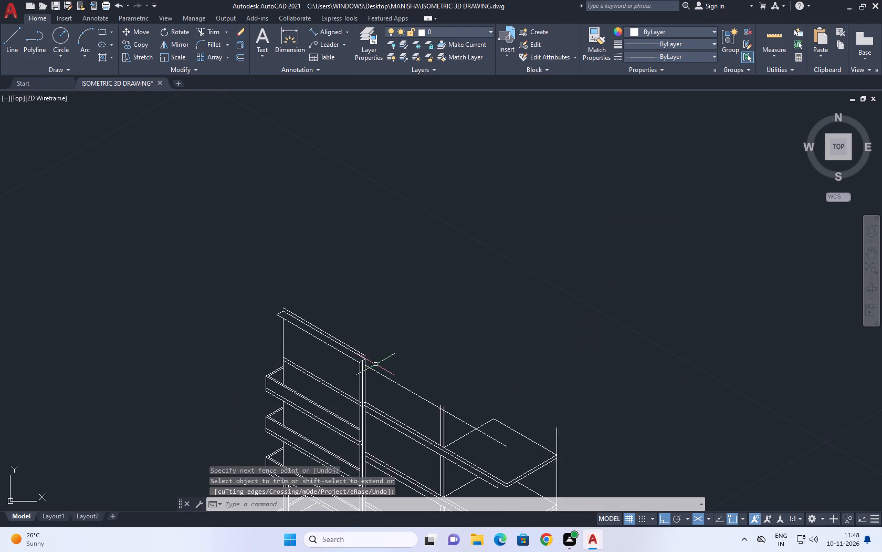
middle_drag(322, 250, 377, 224)
scroll(363, 317, up, 2)
scroll(444, 317, up, 1)
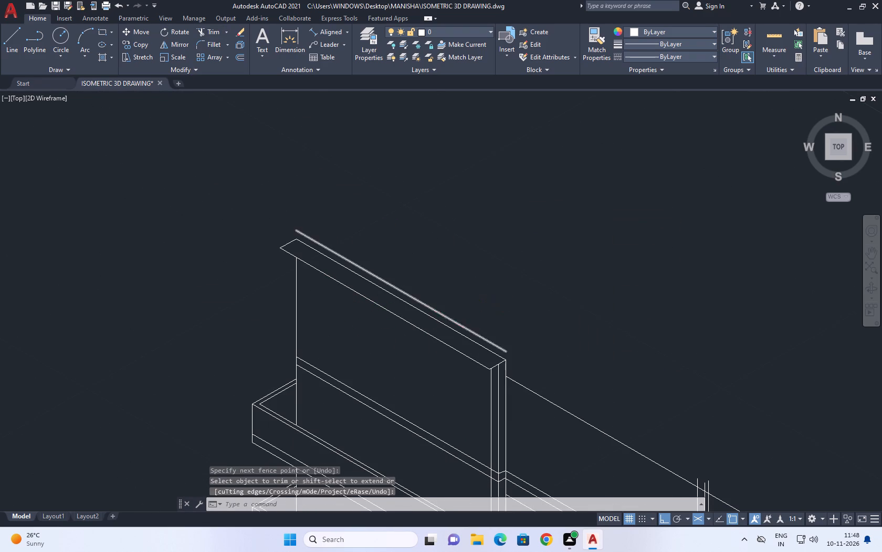
click(444, 316)
right_click(499, 244)
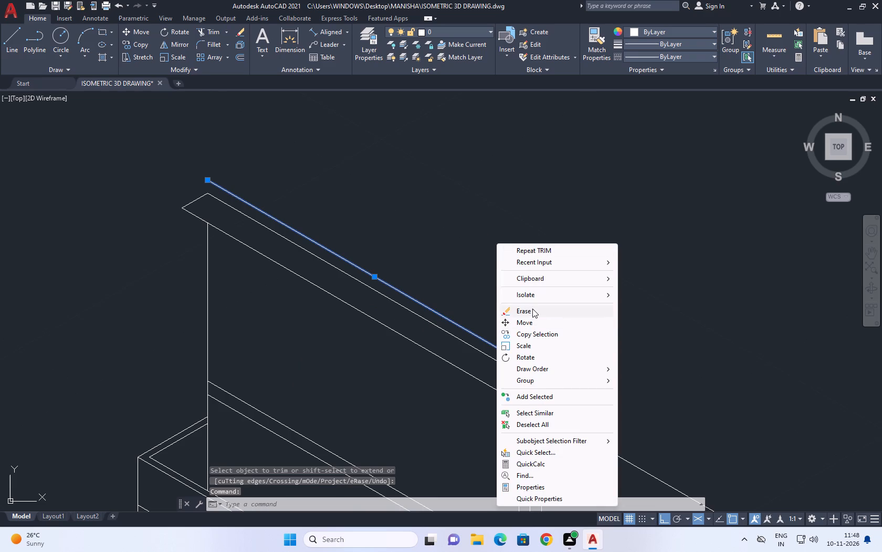
click(532, 309)
Copy the roof strip's outer sloping line 0.226 vertically upward from its lower corner.
drag(304, 279, 302, 284)
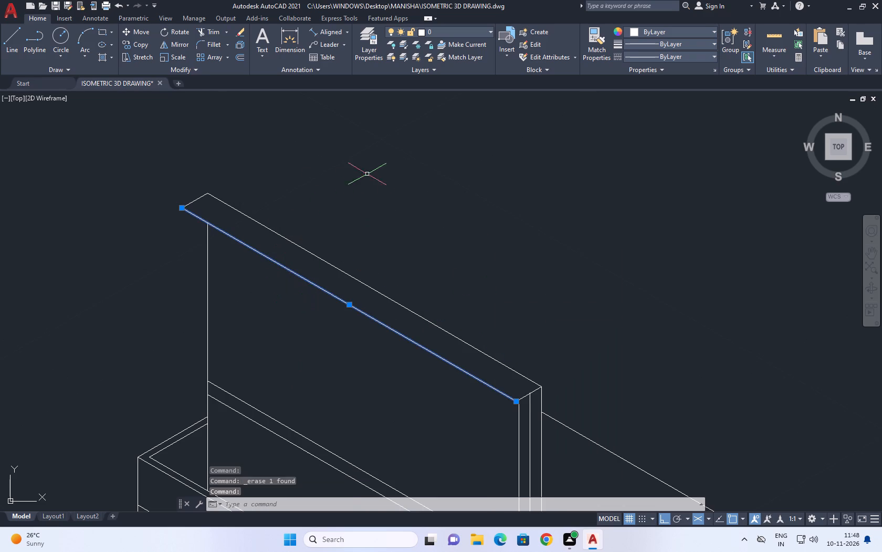
middle_drag(374, 181, 380, 207)
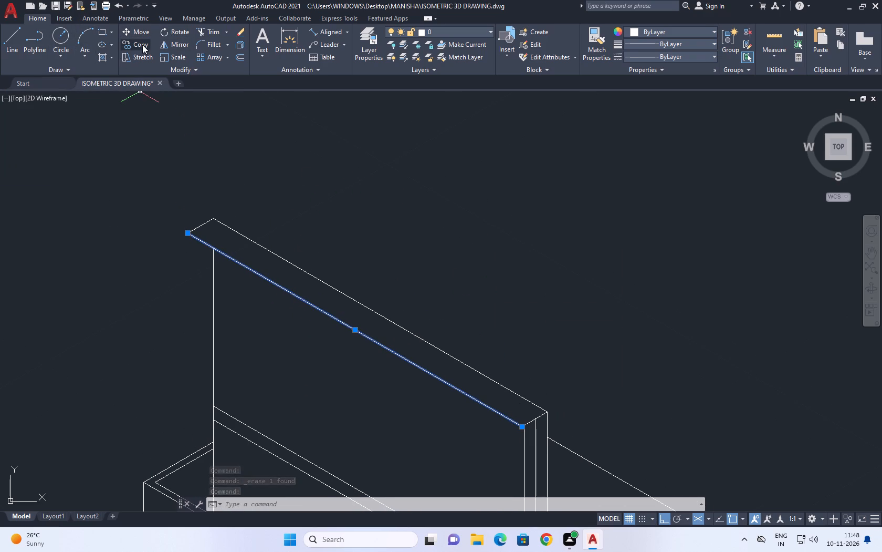
click(142, 45)
middle_drag(535, 400, 481, 332)
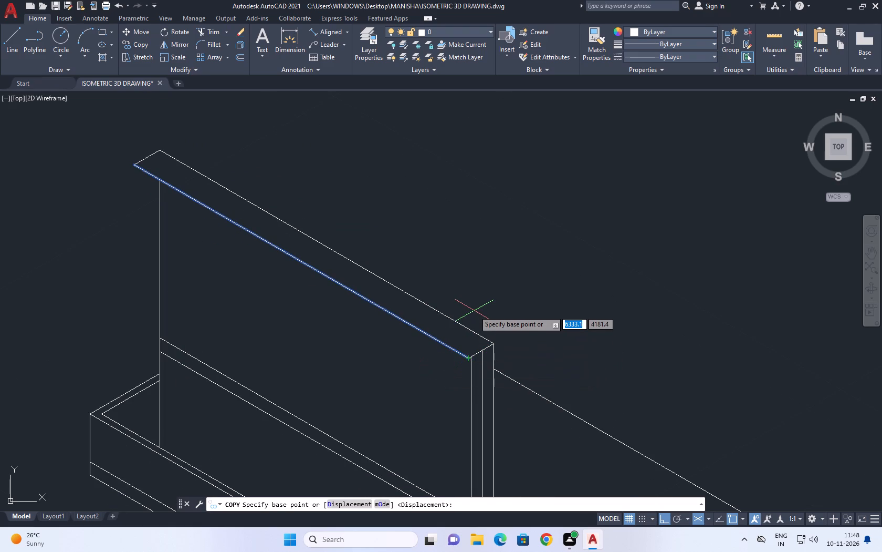
scroll(474, 311, up, 2)
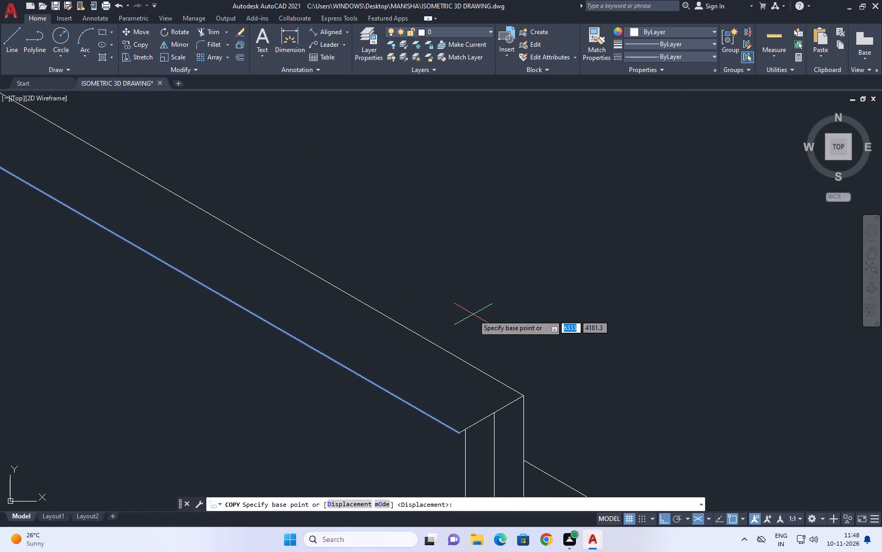
click(459, 436)
scroll(459, 377, down, 2)
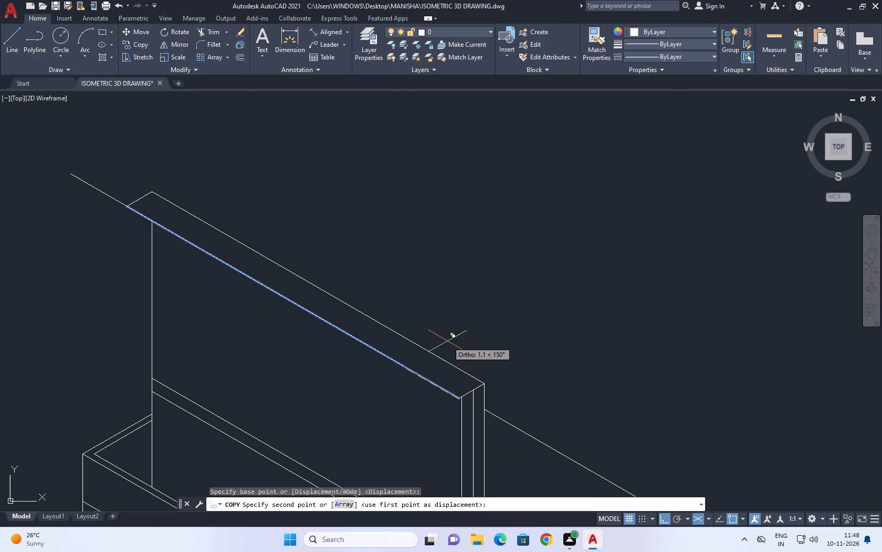
key(F5)
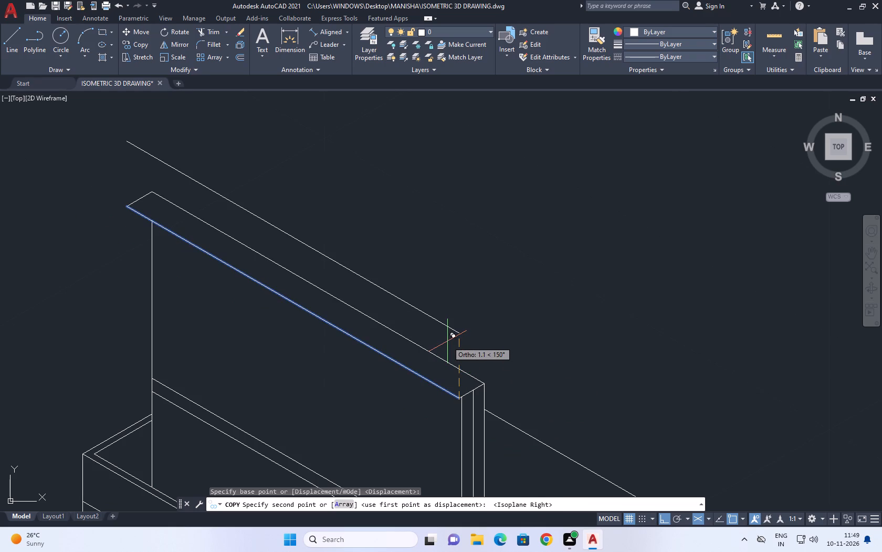
text(0.)
text(226)
key(Return)
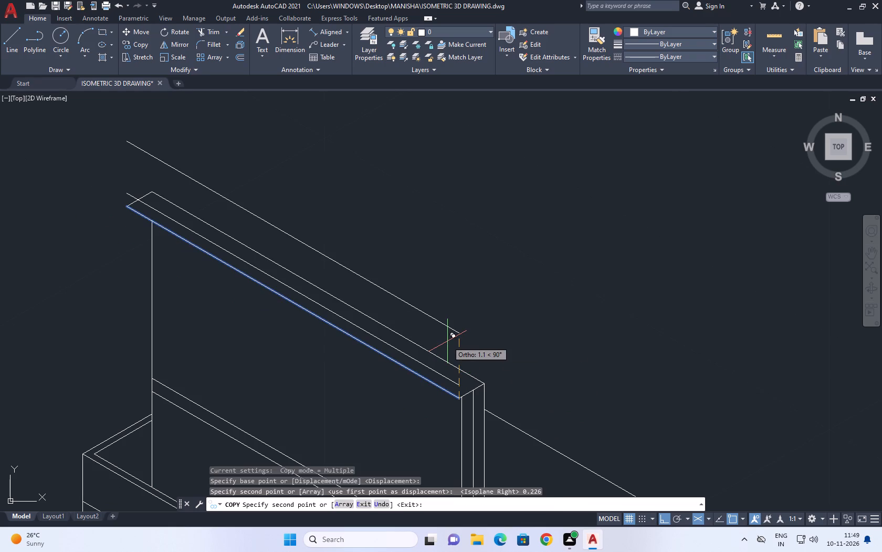
right_drag(471, 307, 465, 298)
click(485, 314)
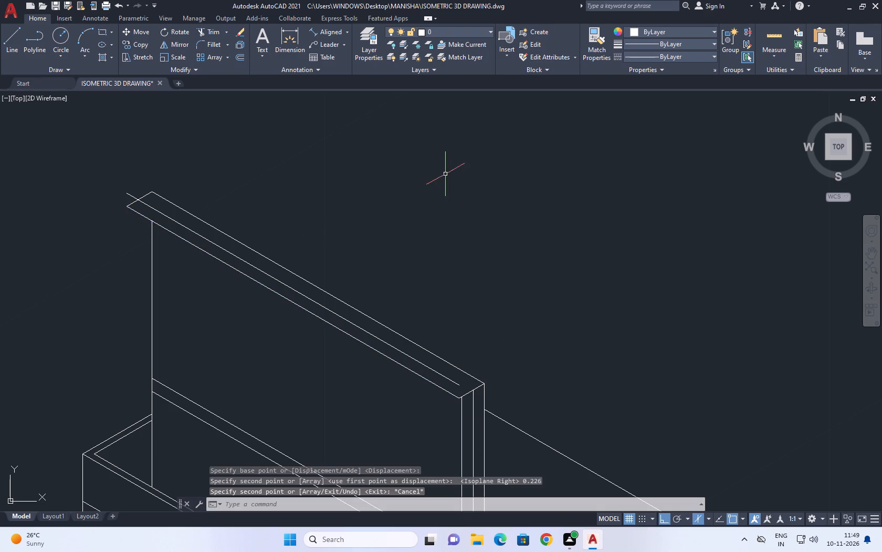
Move the outer sloping line and its copy a short distance outward from the wall along the 210° isometric axis.
middle_drag(425, 370, 456, 252)
scroll(454, 270, up, 1)
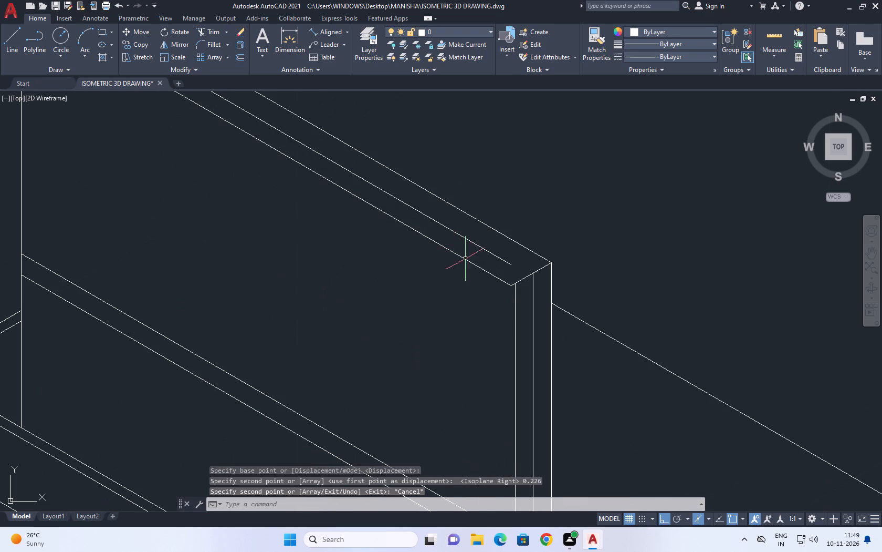
click(471, 241)
click(459, 257)
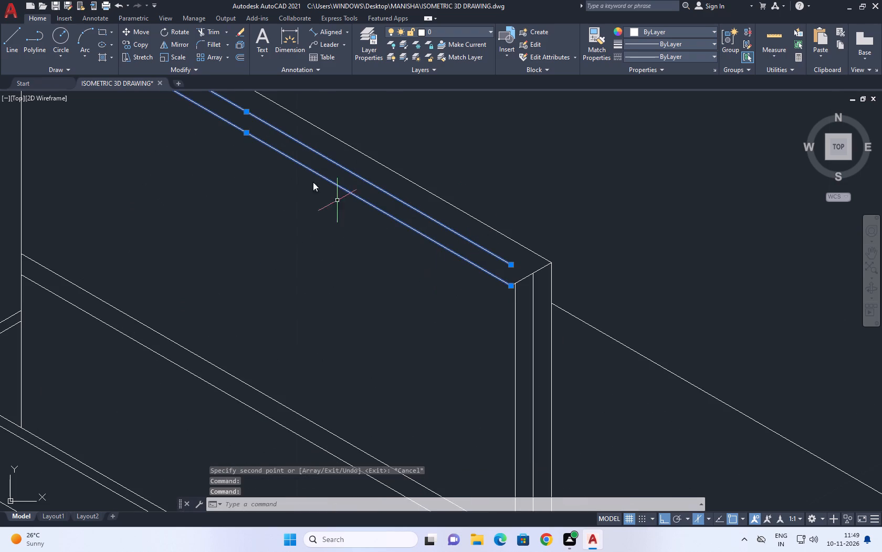
click(143, 27)
click(530, 278)
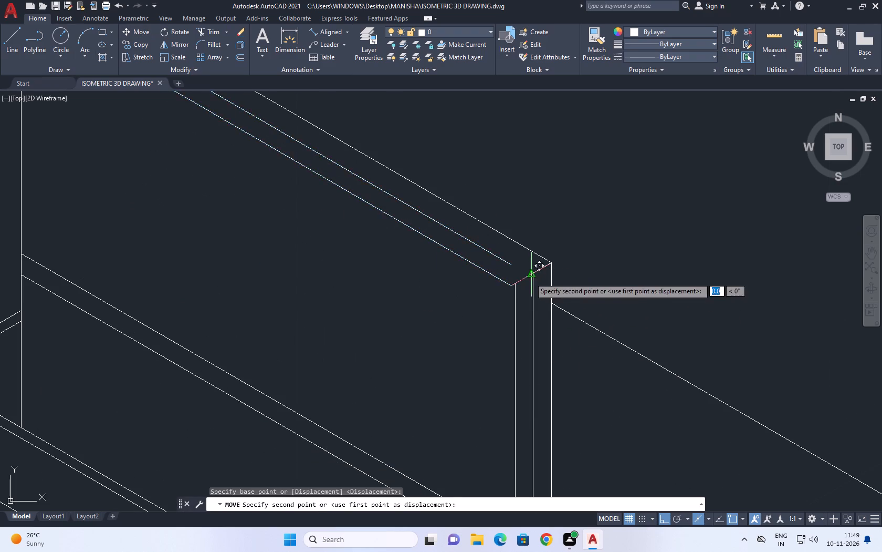
drag(505, 298, 511, 299)
Fillet the roof strip's outer sloping line with the short end edges at both its upper and lower corners, using radius 0.
scroll(551, 223, down, 1)
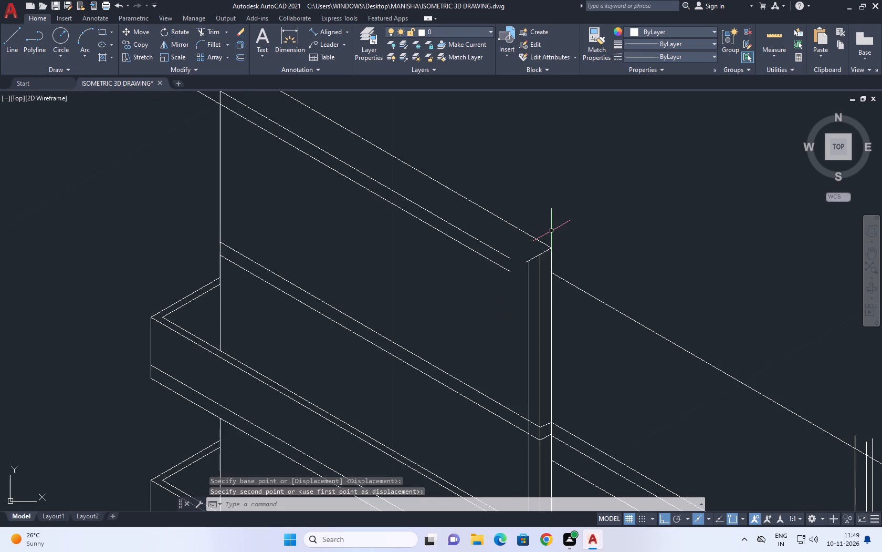
middle_drag(525, 177, 594, 321)
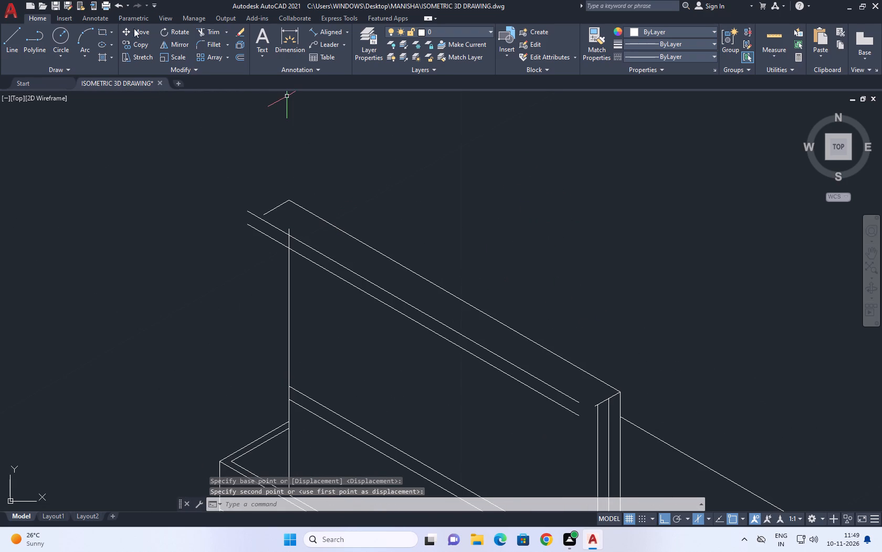
click(212, 43)
click(274, 208)
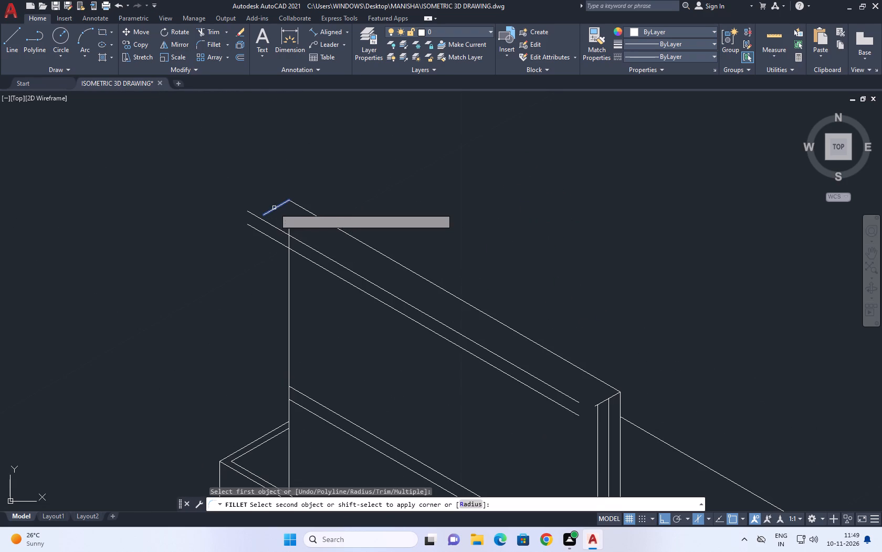
click(274, 225)
right_drag(305, 148, 305, 143)
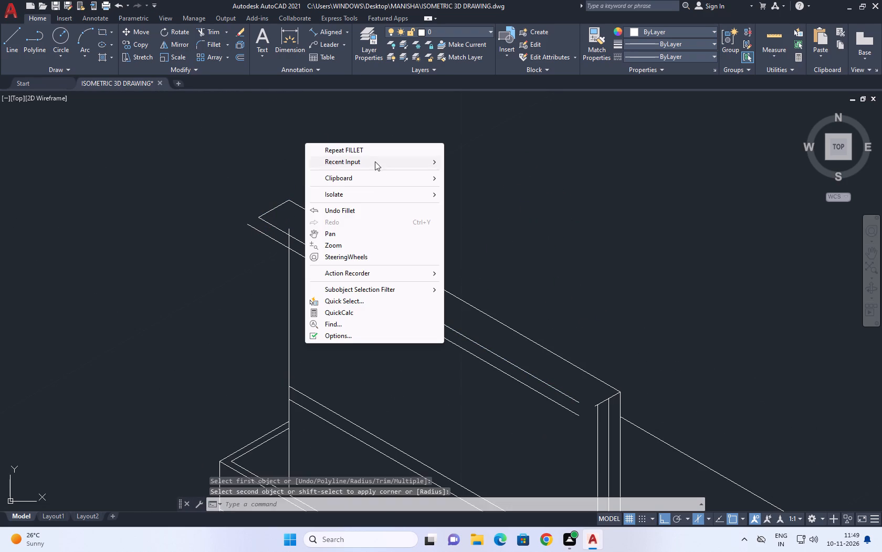
click(372, 148)
click(603, 401)
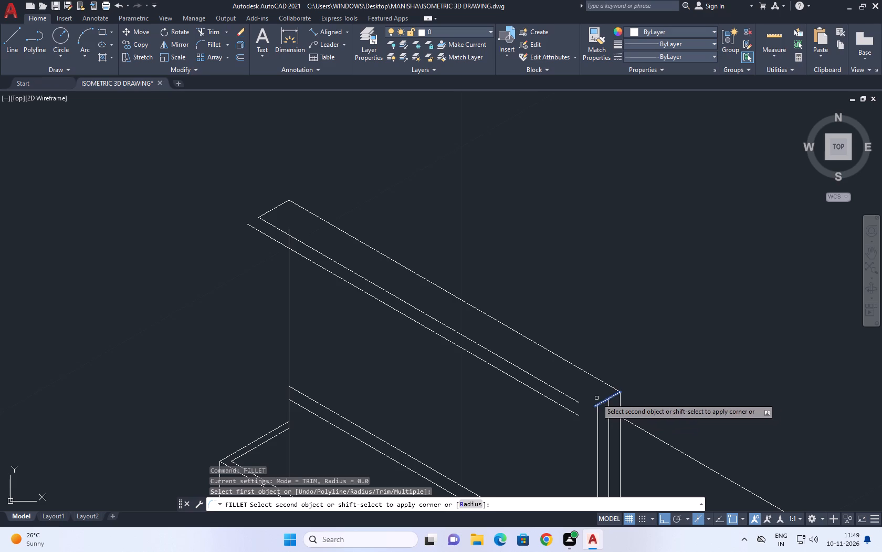
click(567, 396)
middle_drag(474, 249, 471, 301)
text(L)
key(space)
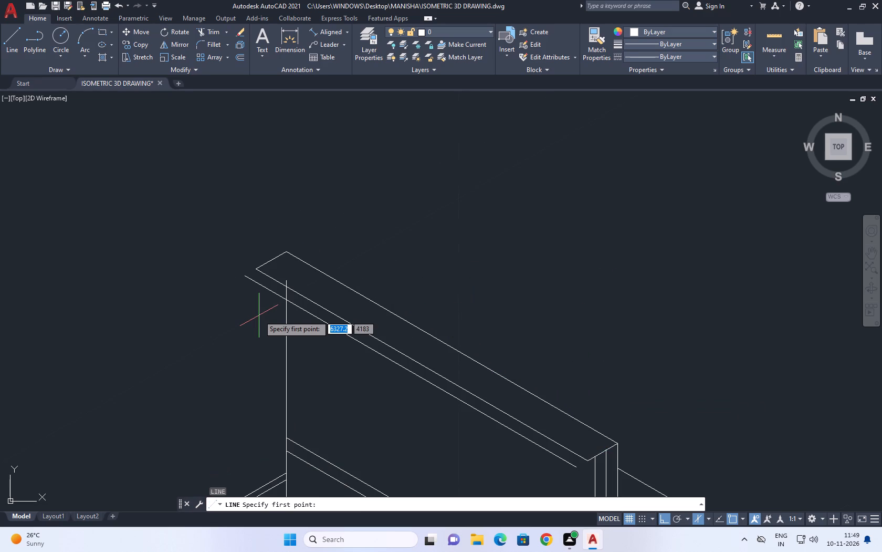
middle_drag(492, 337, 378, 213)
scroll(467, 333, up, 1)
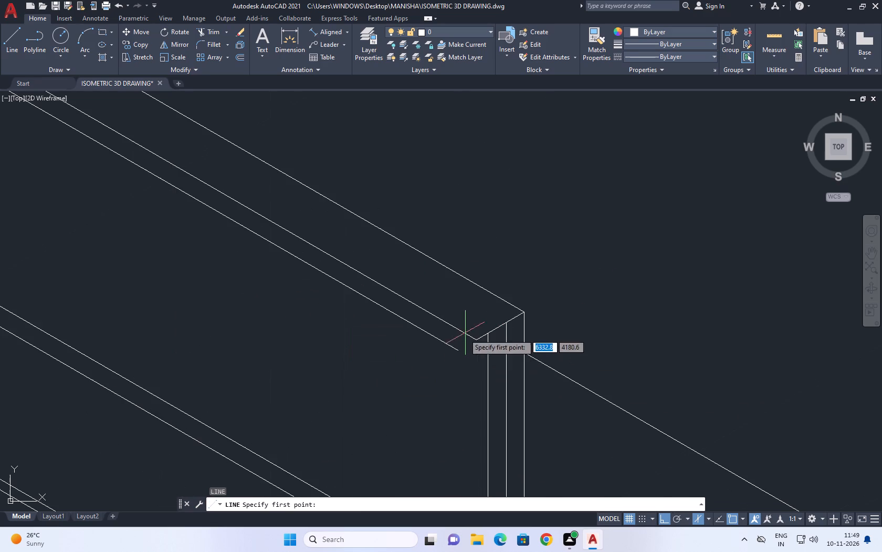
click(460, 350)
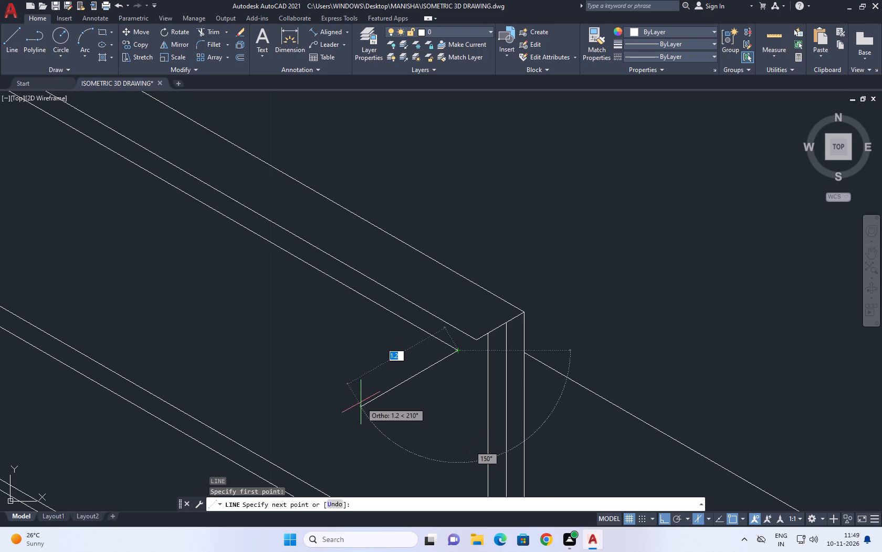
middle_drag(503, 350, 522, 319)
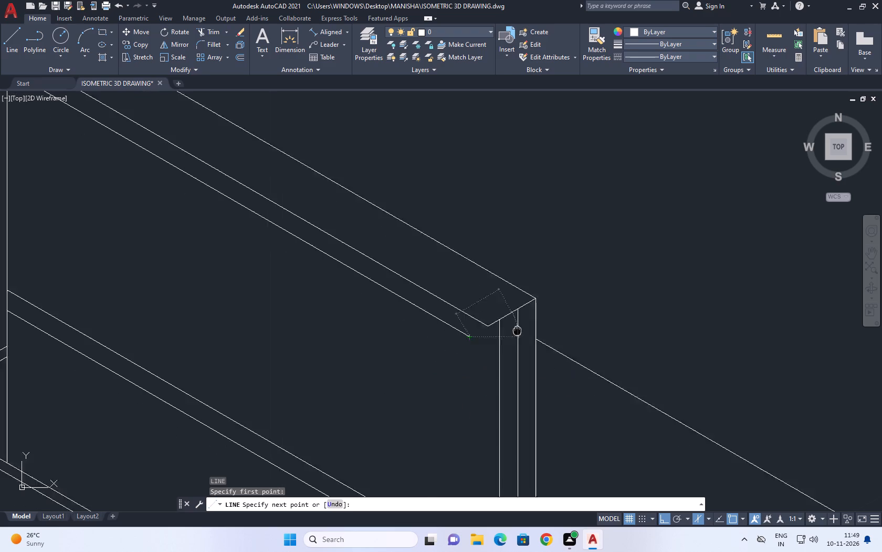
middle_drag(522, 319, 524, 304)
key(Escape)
Copy the roof strip's short edge at its lower corner downward by 0.226 to form the slab's lower end edge.
scroll(520, 302, up, 2)
click(513, 263)
click(494, 228)
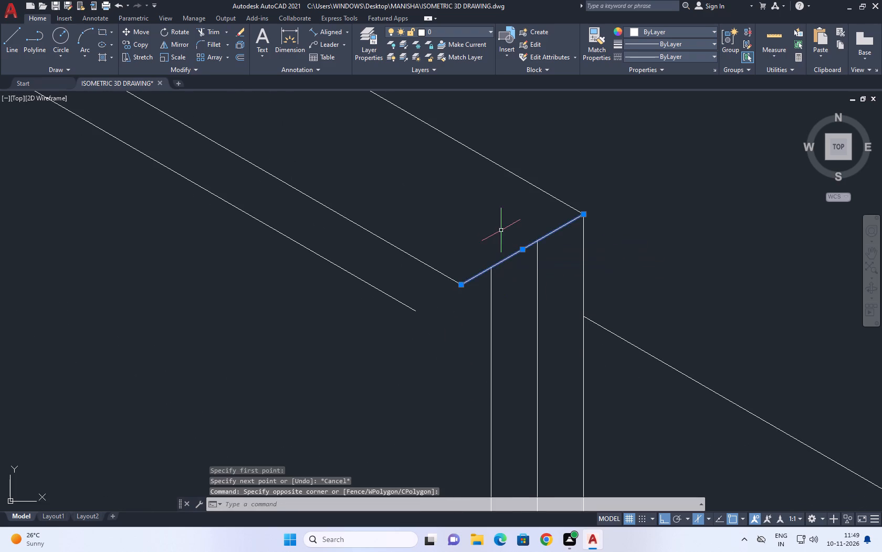
middle_drag(501, 230, 477, 264)
key(c)
key(o)
key(space)
click(482, 310)
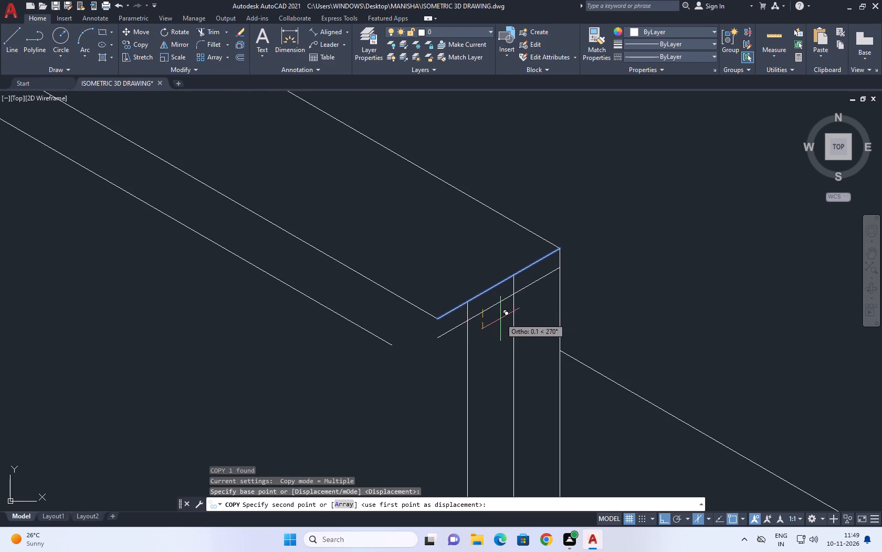
key(F5)
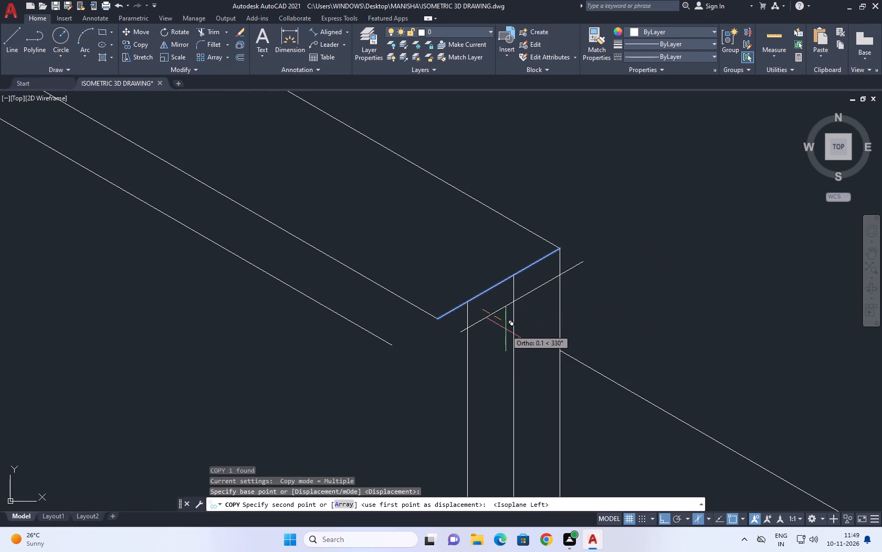
scroll(516, 357, down, 2)
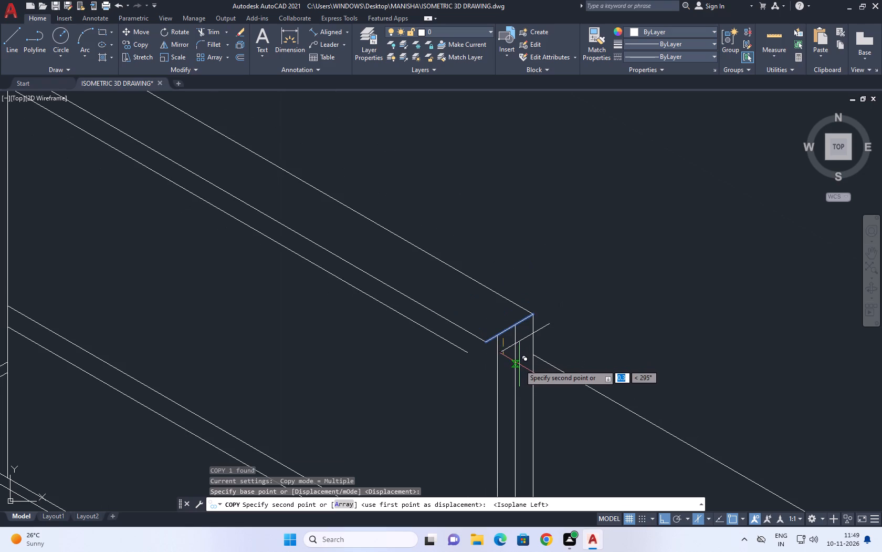
key(0)
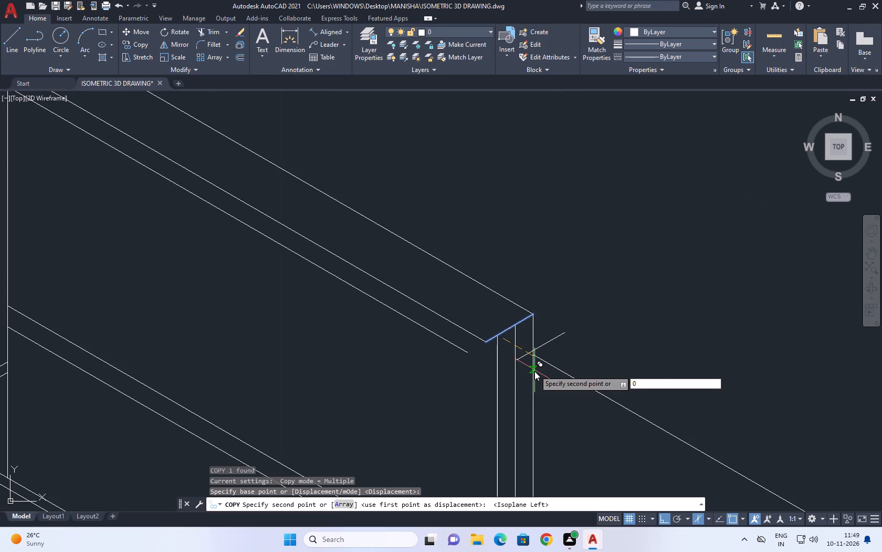
key(period)
key(2)
key(2)
key(5)
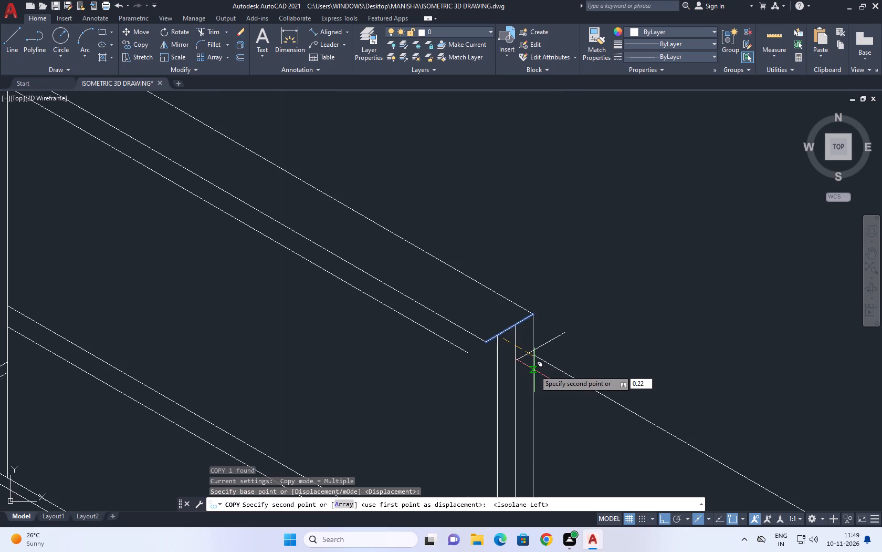
key(BackSpace)
text(6)
key(space)
key(Escape)
Fillet the roof slab's lower sloping line with the copied short edge to close the bottom outer corner, using radius 0.
middle_click(472, 363)
text(F)
key(space)
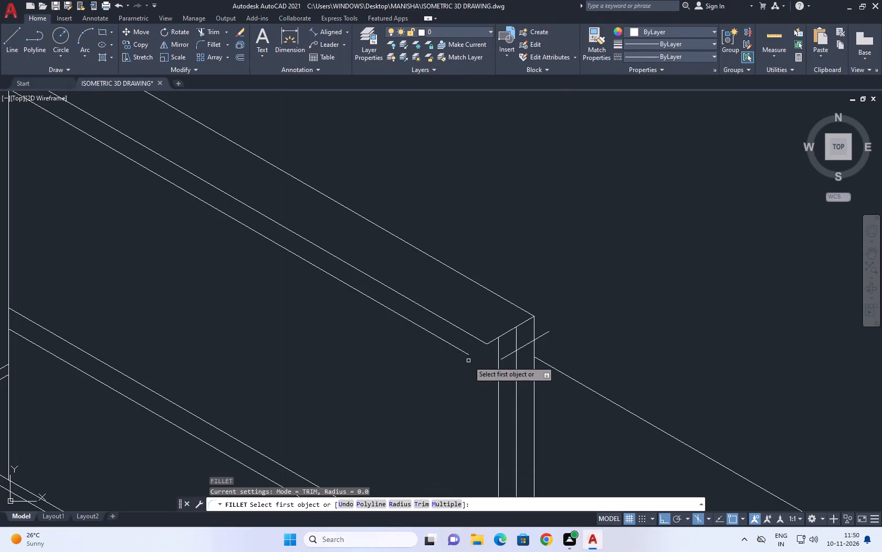
click(465, 352)
click(504, 359)
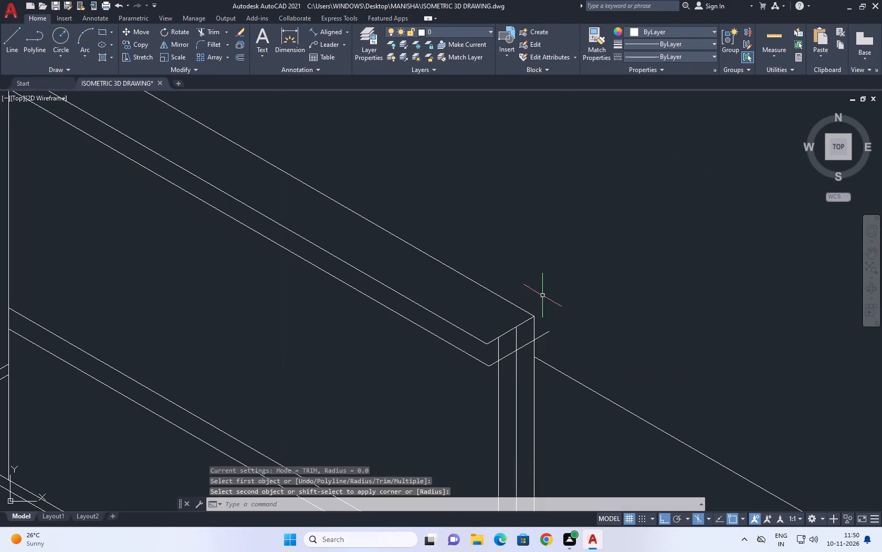
Trim the two inner vertical wall lines where they cross the slab's end face, between its upper and lower short edges.
middle_drag(582, 279, 587, 297)
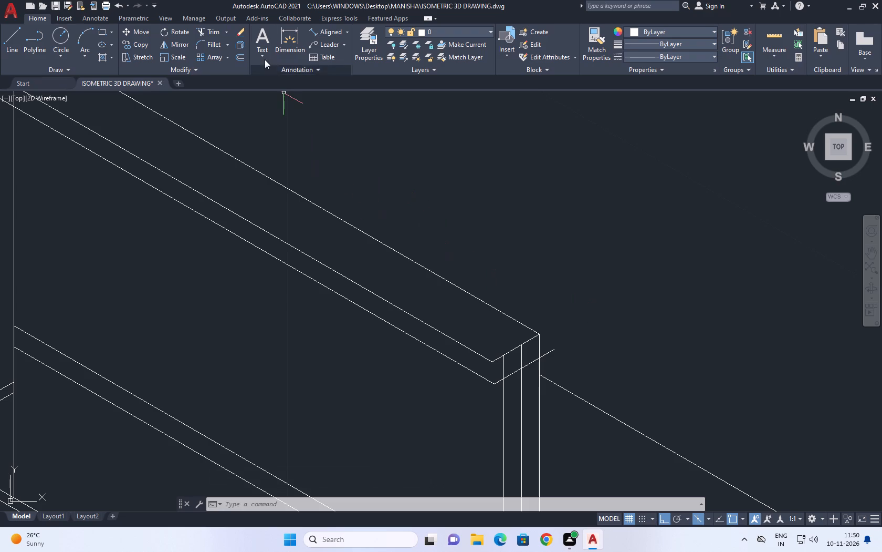
click(208, 32)
scroll(523, 370, up, 2)
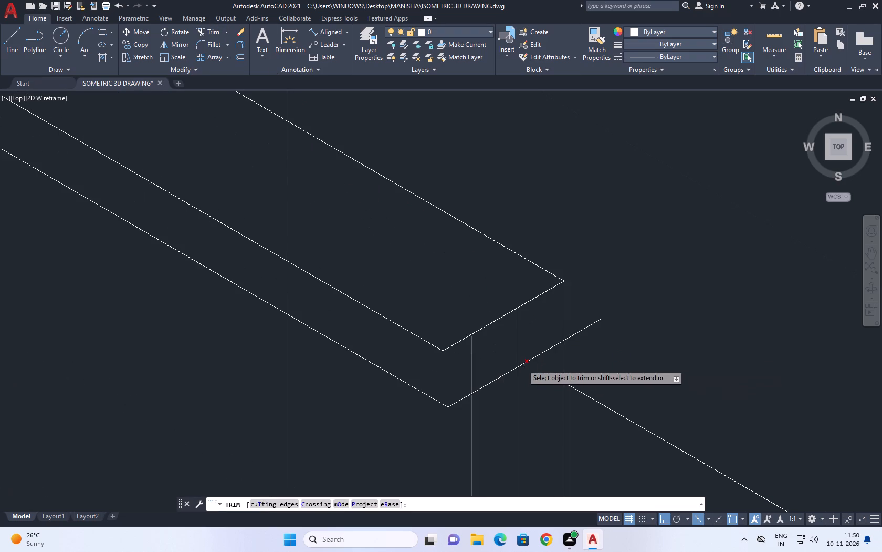
click(543, 323)
drag(459, 373, 459, 379)
right_click(472, 272)
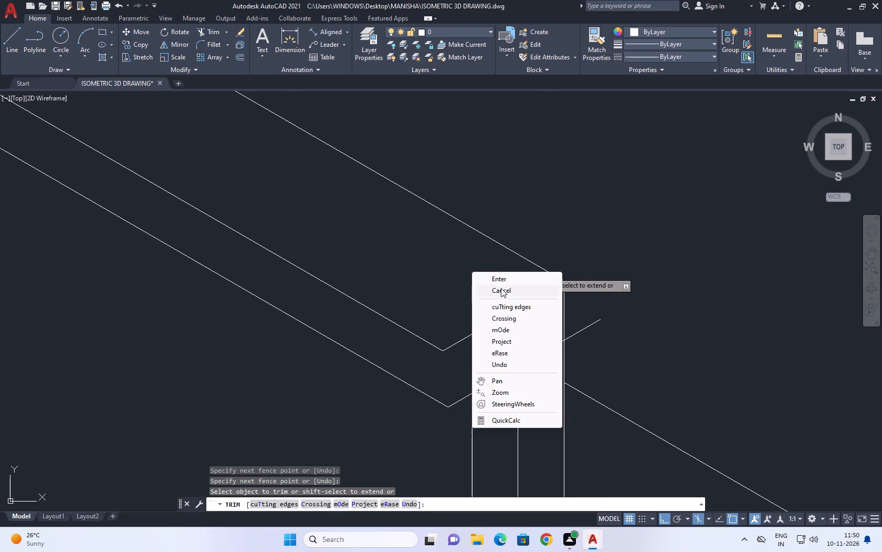
click(501, 288)
Trim the overshooting end of the slab's lower short edge beyond the wall's corner line.
right_click(596, 227)
click(637, 234)
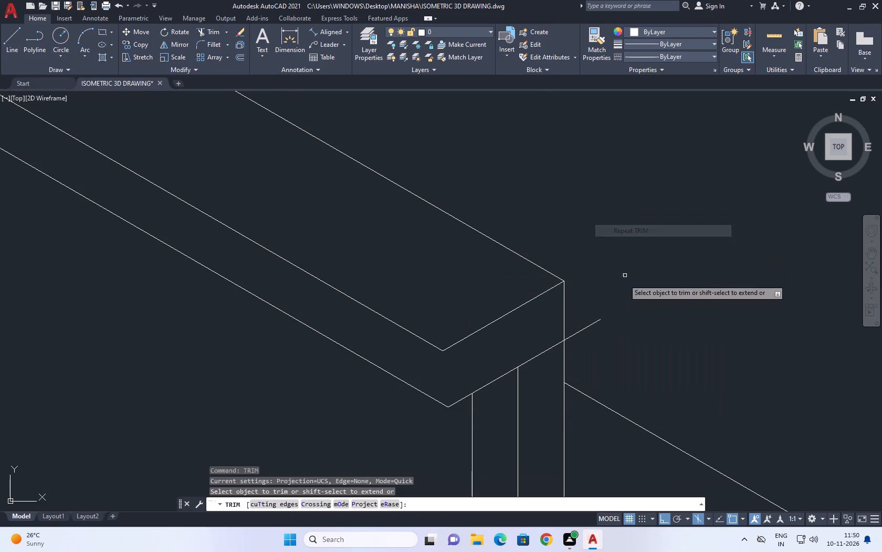
click(603, 342)
click(581, 305)
right_click(597, 243)
click(615, 247)
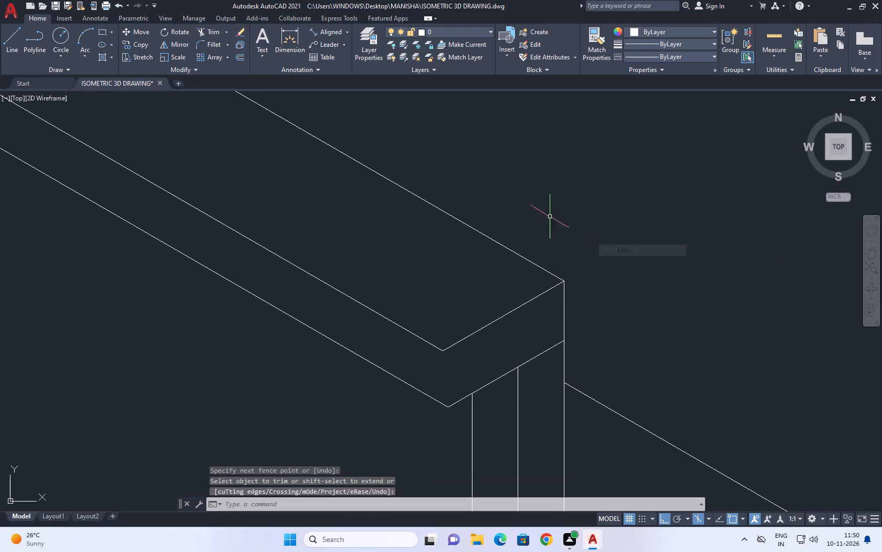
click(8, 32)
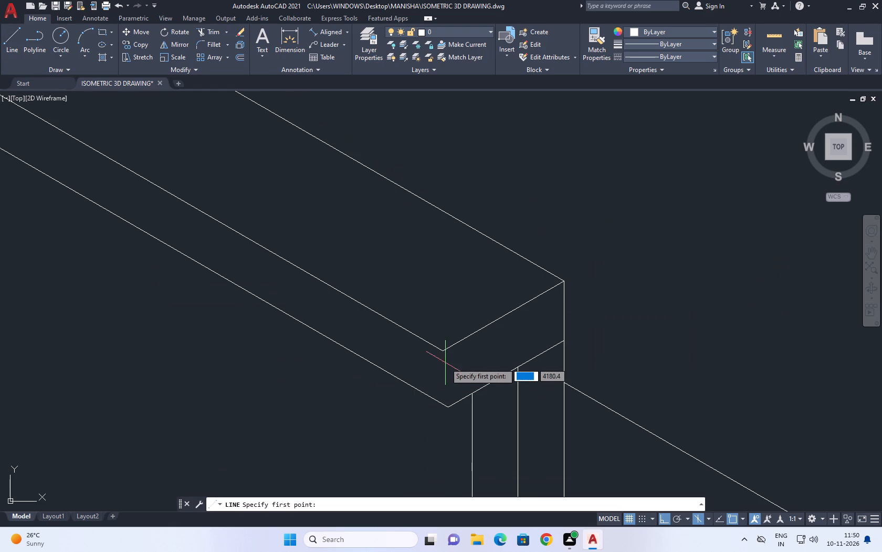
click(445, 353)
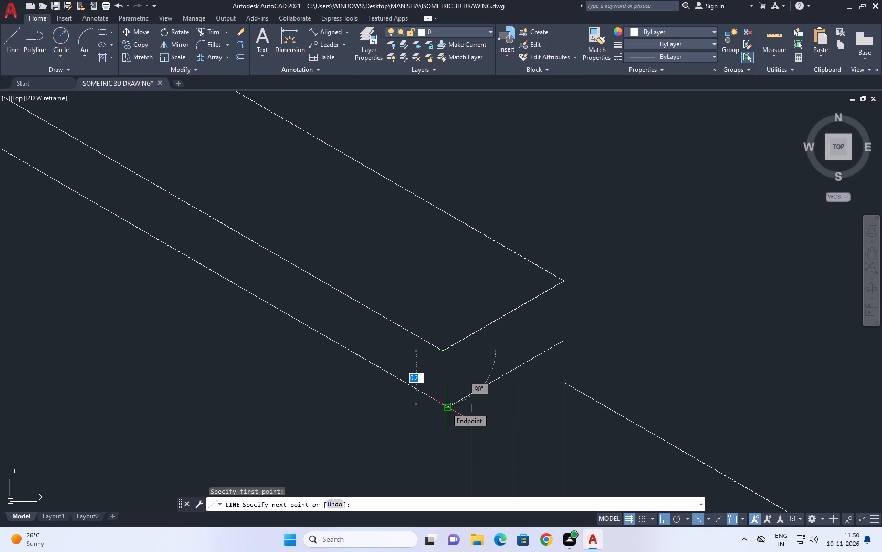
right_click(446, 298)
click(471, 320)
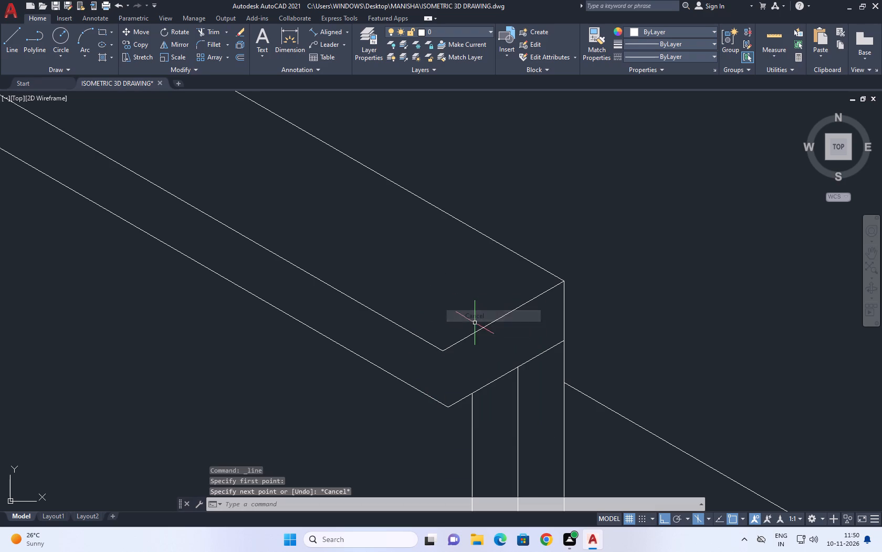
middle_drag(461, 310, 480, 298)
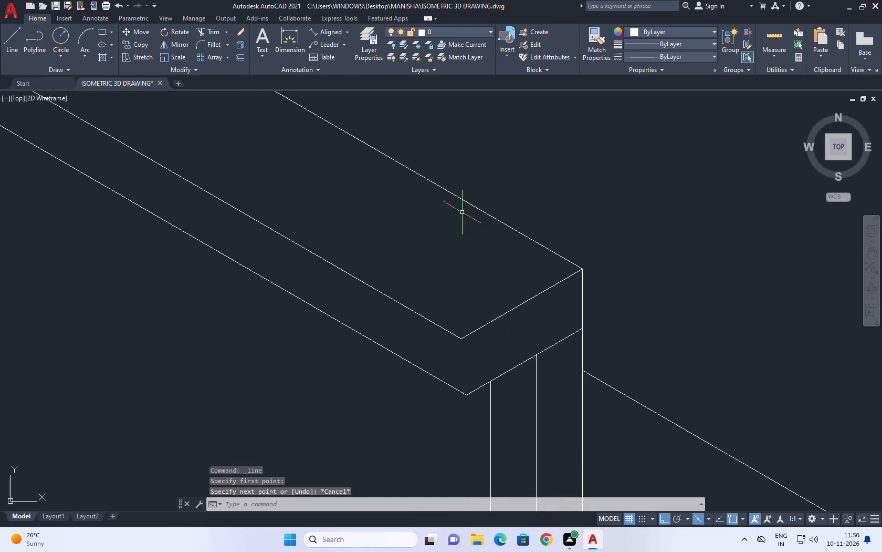
Draw a vertical line from the slab's upper outer corner straight down past its lower sloping line.
click(10, 36)
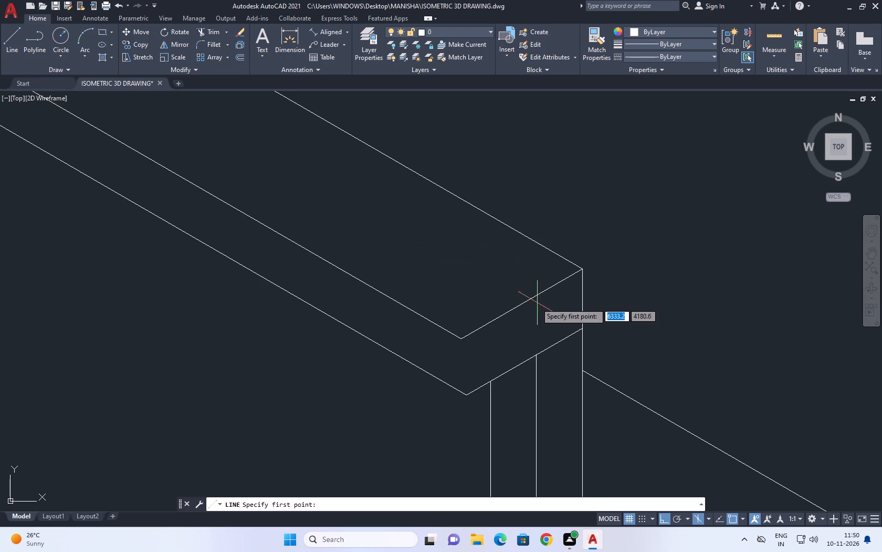
click(461, 340)
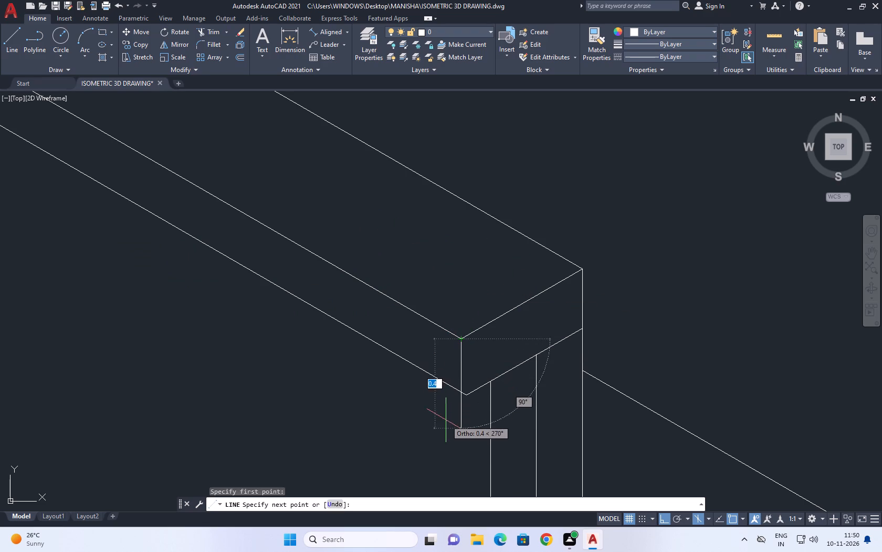
middle_drag(448, 423, 436, 371)
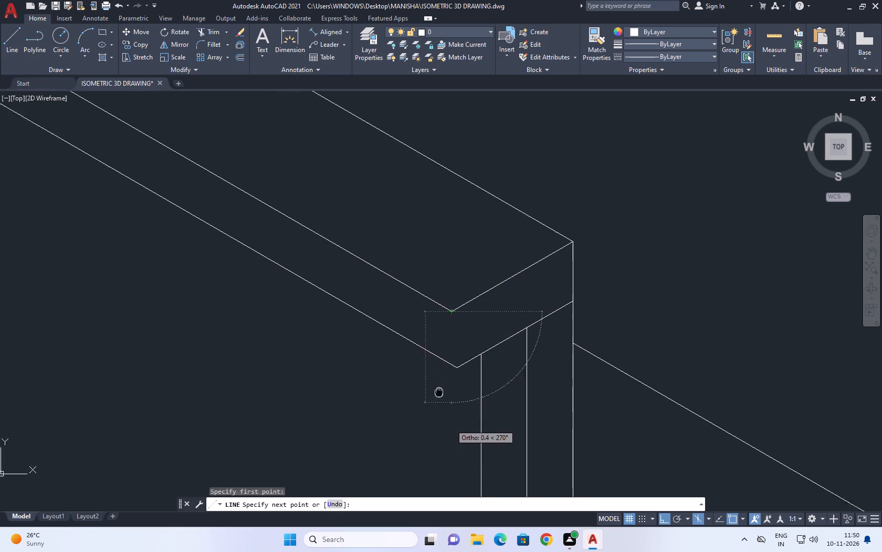
middle_drag(436, 371, 429, 329)
click(431, 387)
right_drag(371, 316, 368, 312)
click(392, 323)
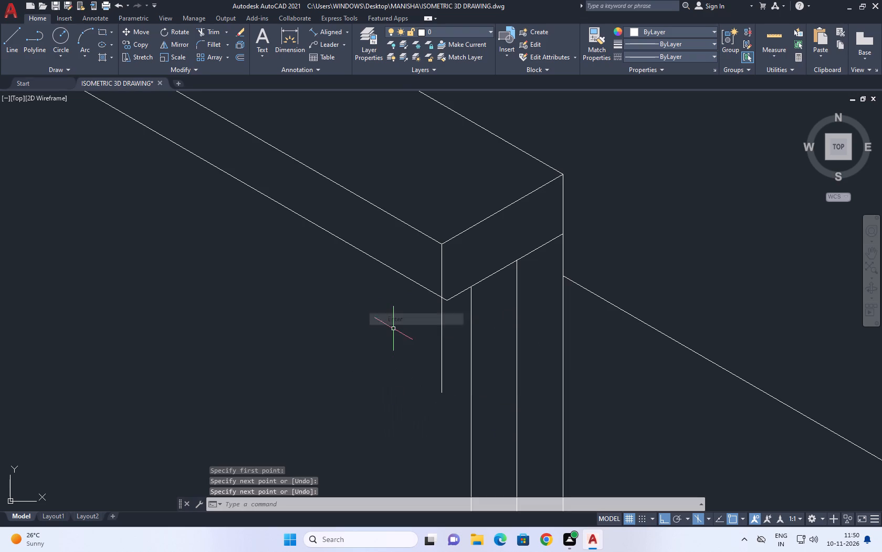
middle_drag(391, 300, 400, 319)
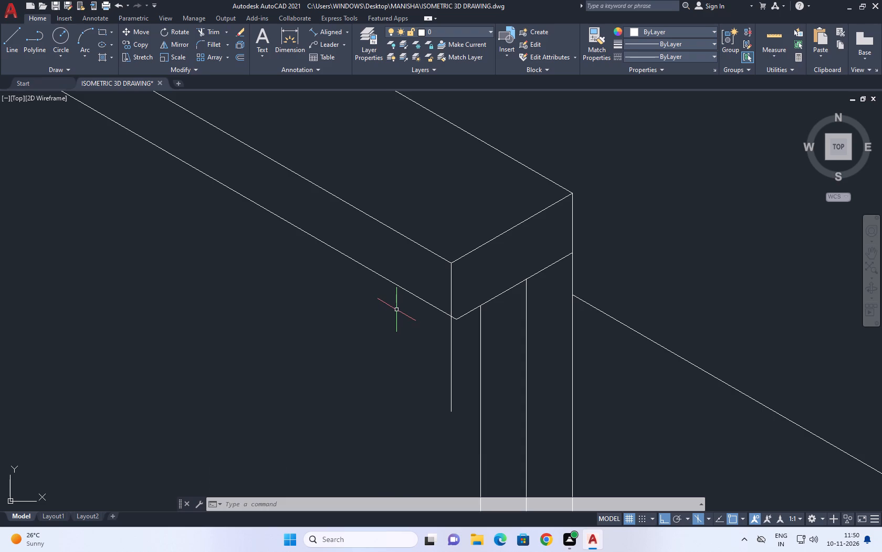
Move the slab's lower short edge so its outer end meets the vertical line's crossing with the lower sloping line.
click(469, 311)
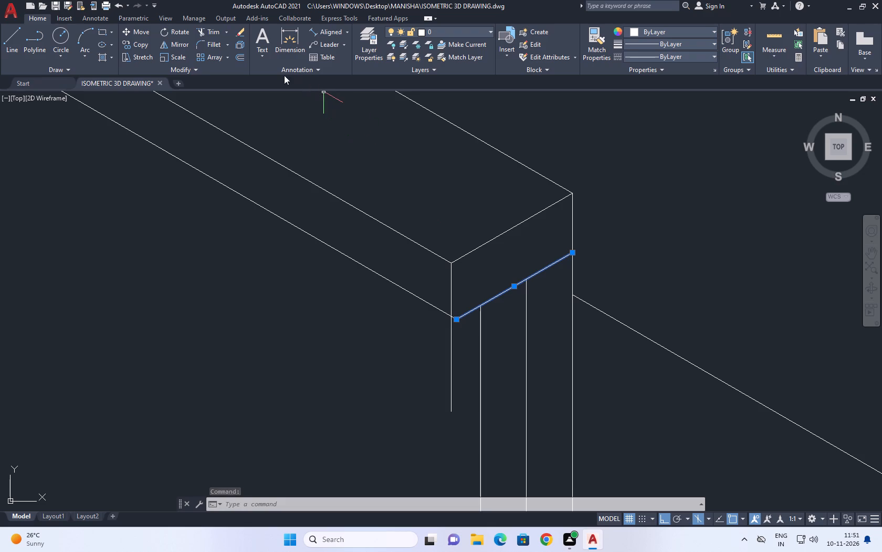
scroll(467, 335, up, 1)
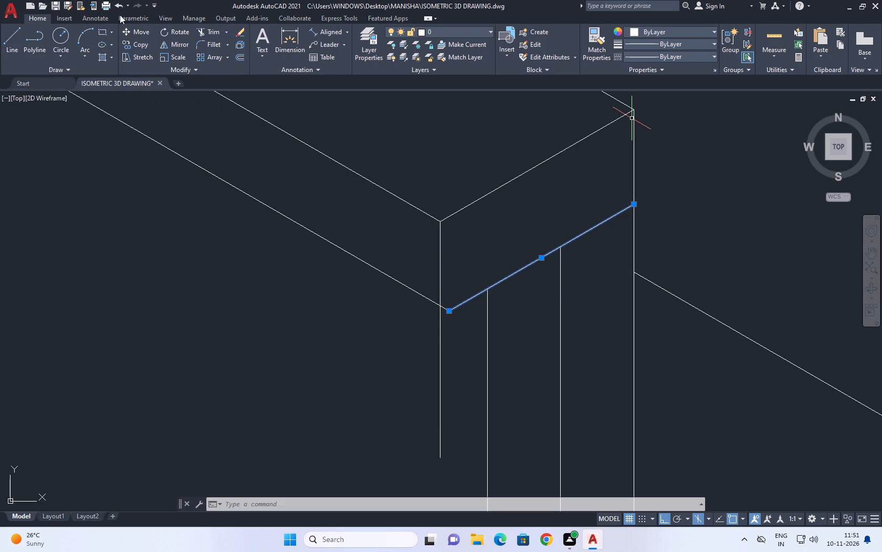
click(137, 33)
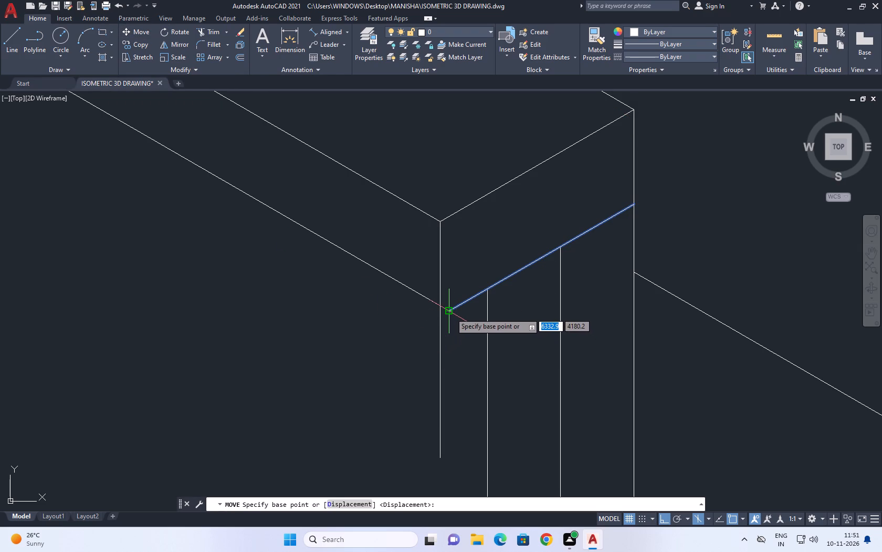
click(450, 313)
drag(438, 305, 448, 322)
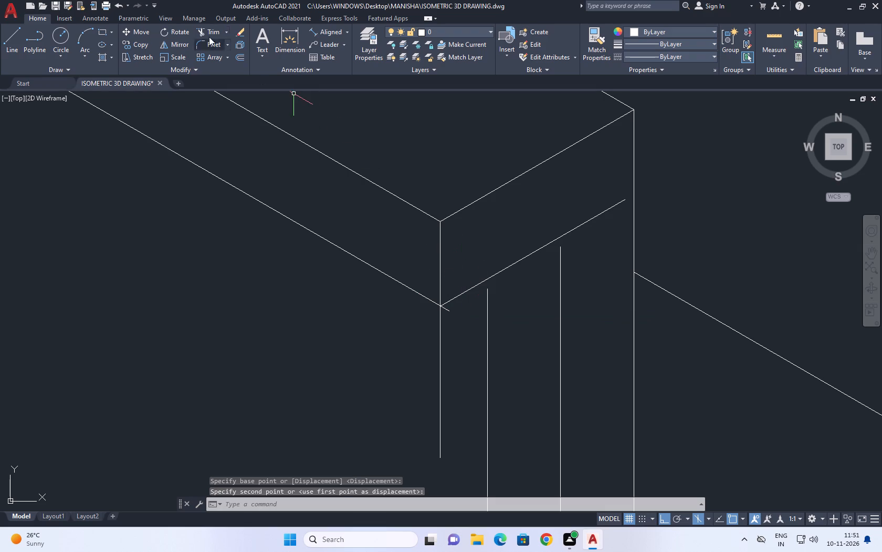
Trim the slab's lower sloping line where it overshoots the vertical corner edge.
click(212, 34)
scroll(432, 280, up, 2)
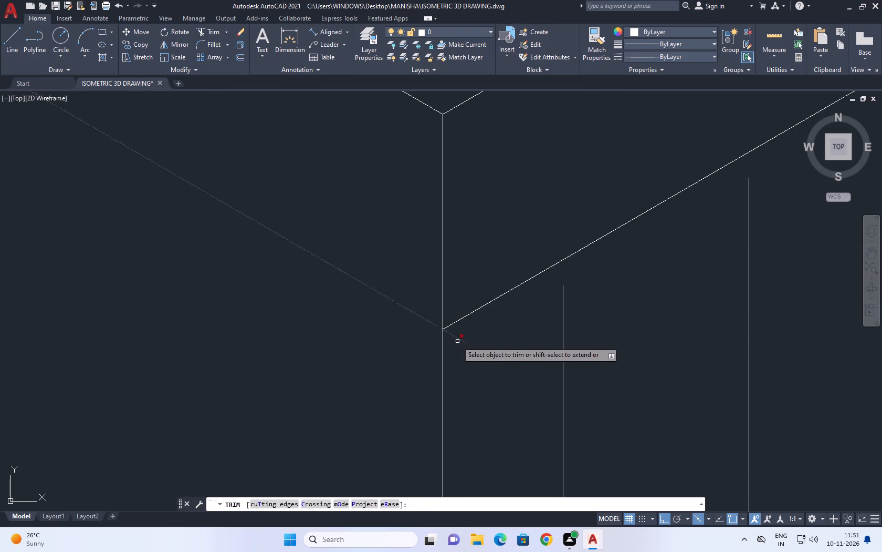
click(460, 341)
right_click(470, 269)
click(492, 281)
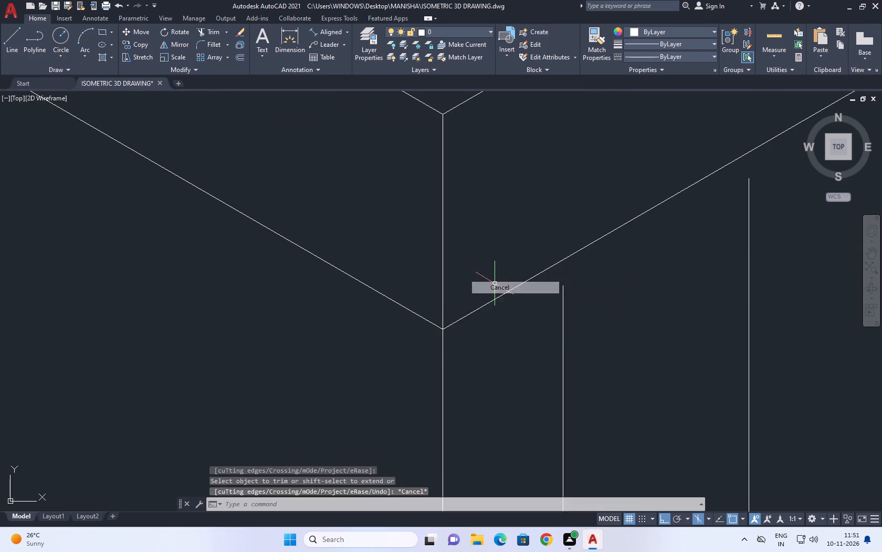
Extend the slab's moved lower short edge to the wall's vertical corner line.
scroll(496, 281, down, 3)
middle_drag(535, 254, 541, 278)
key(e)
key(x)
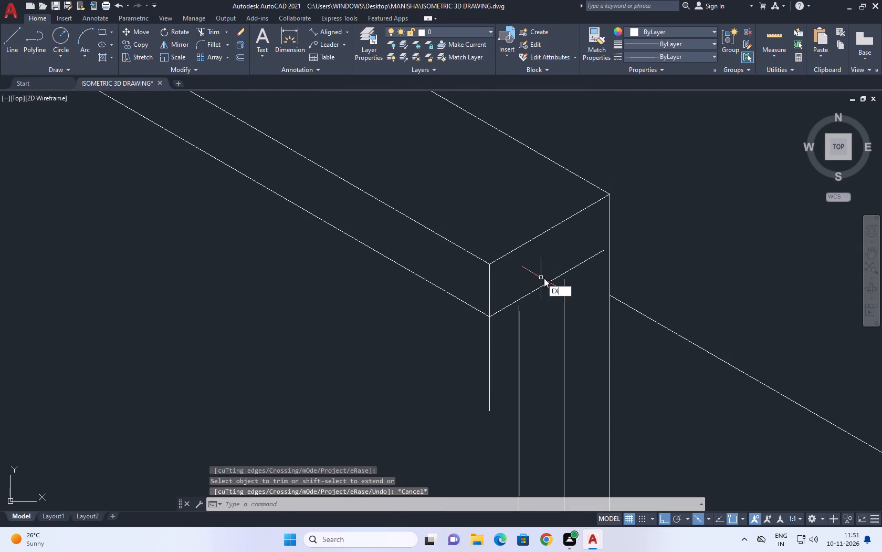
key(space)
click(548, 281)
key(Escape)
Extend the two inner vertical wall lines up to the slab's lower short edge.
key(e)
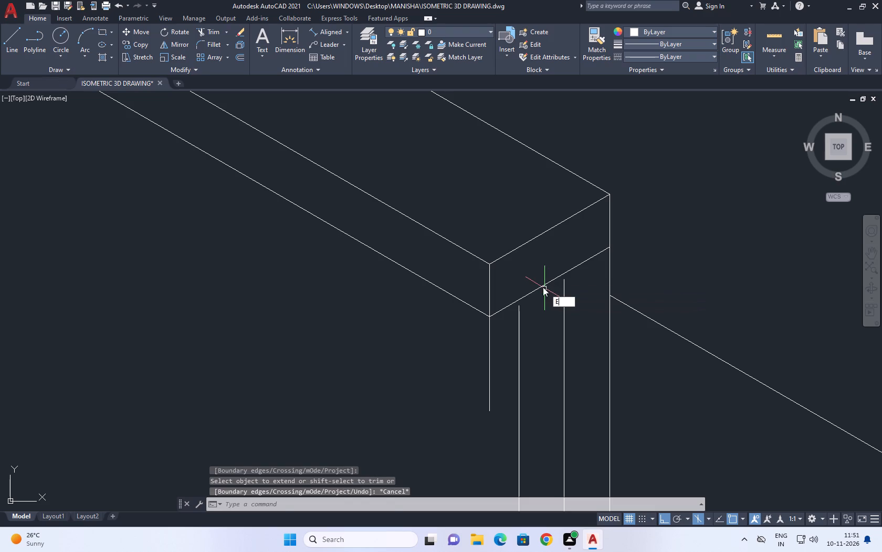
key(x)
key(space)
click(503, 329)
click(577, 314)
key(Escape)
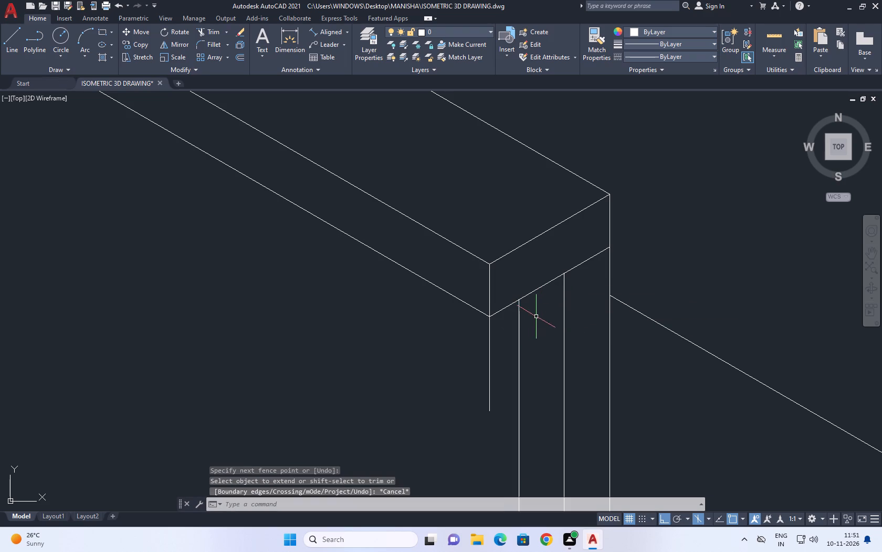
Trim the slab's vertical corner line where it hangs below the lower outer corner.
key(t)
key(r)
key(space)
click(504, 344)
click(458, 357)
scroll(502, 340, down, 4)
key(Escape)
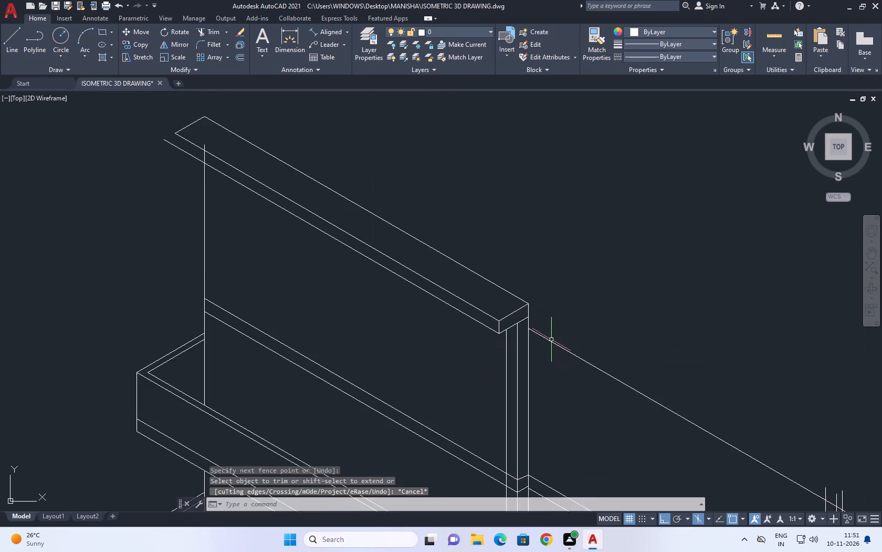
Draw a vertical line from the top balcony's outer corner straight up past the roof slab's far end.
middle_drag(545, 330, 508, 261)
scroll(484, 300, down, 1)
middle_drag(533, 251, 512, 297)
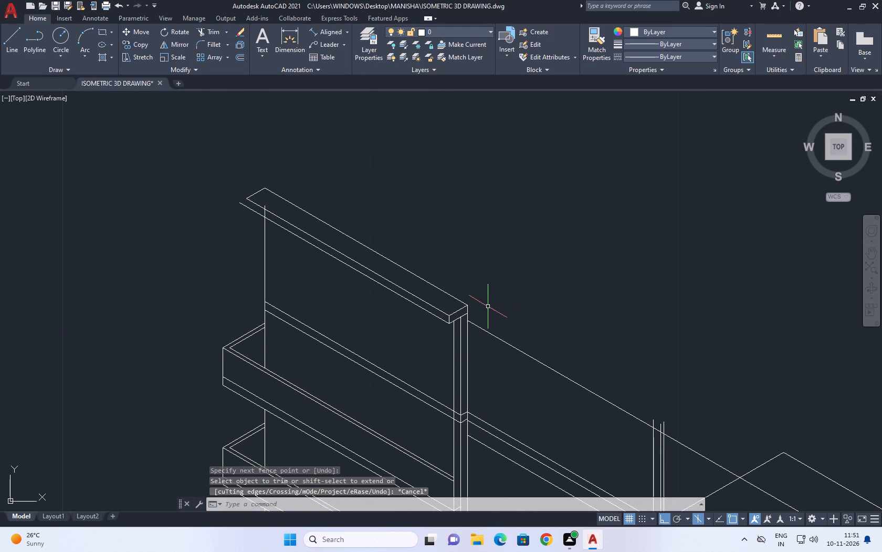
middle_drag(231, 205, 231, 229)
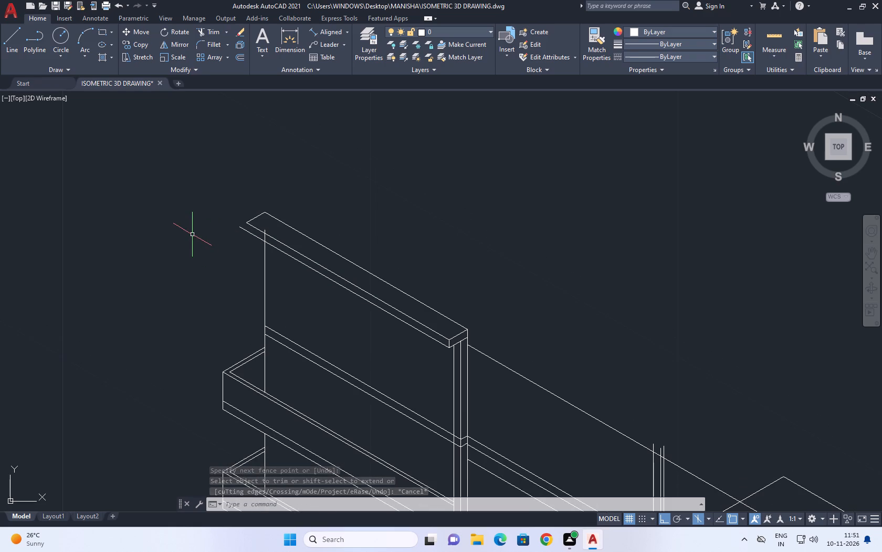
middle_drag(270, 233, 281, 264)
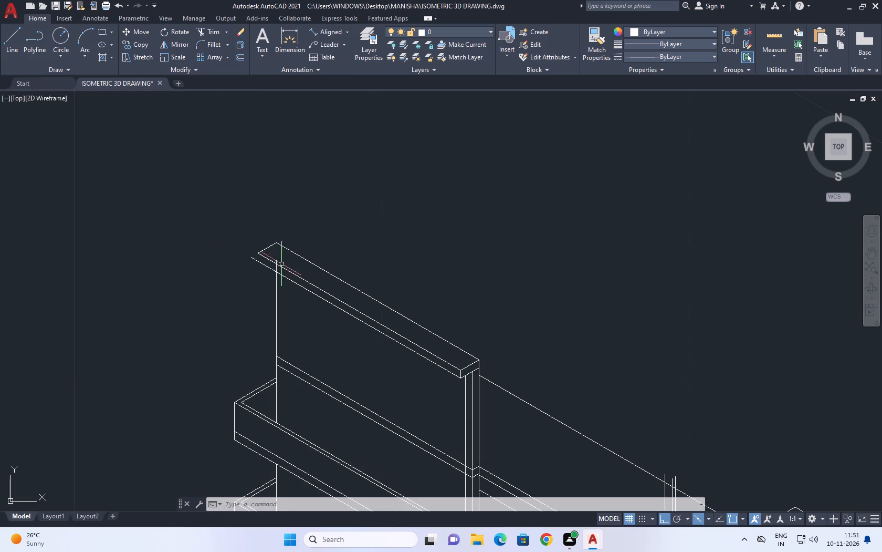
click(13, 49)
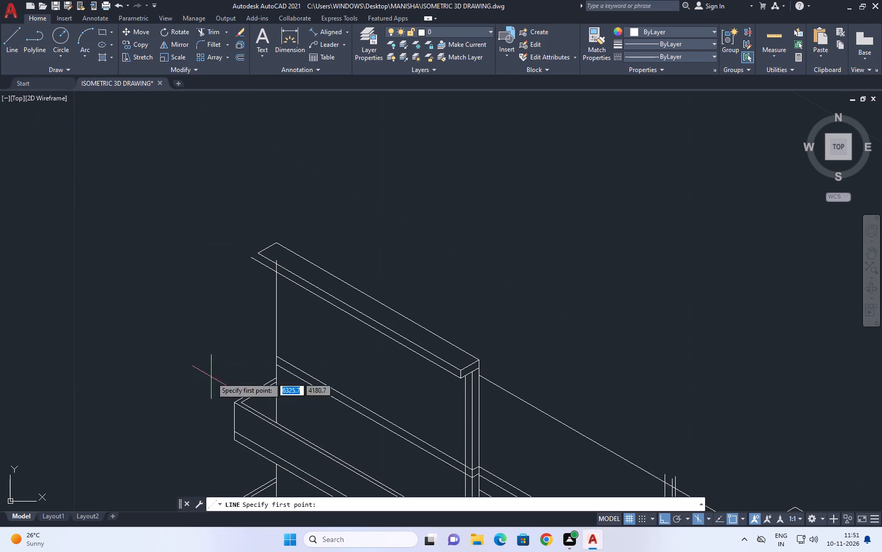
click(235, 404)
middle_drag(222, 224, 222, 246)
click(246, 202)
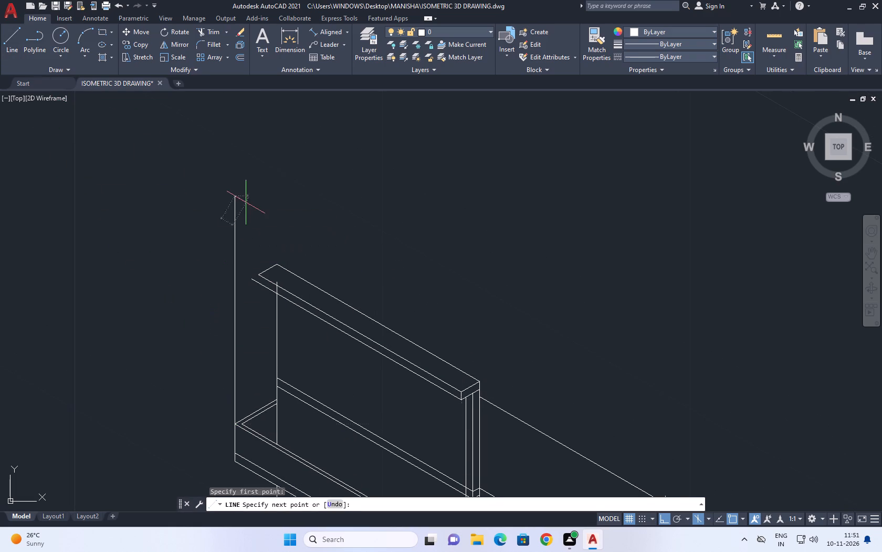
right_click(287, 187)
click(337, 201)
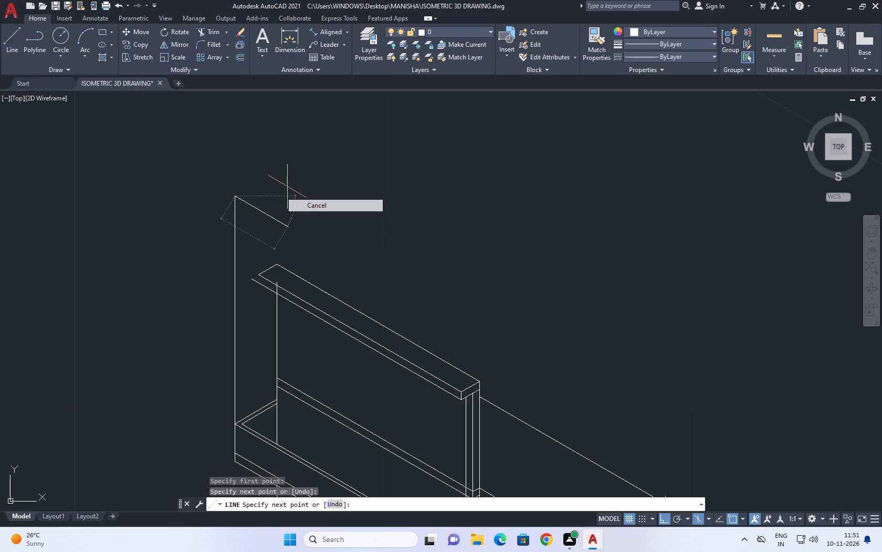
Extend the roof slab's three sloping lines at the far end to the new vertical line.
middle_drag(306, 230, 330, 257)
text(EX)
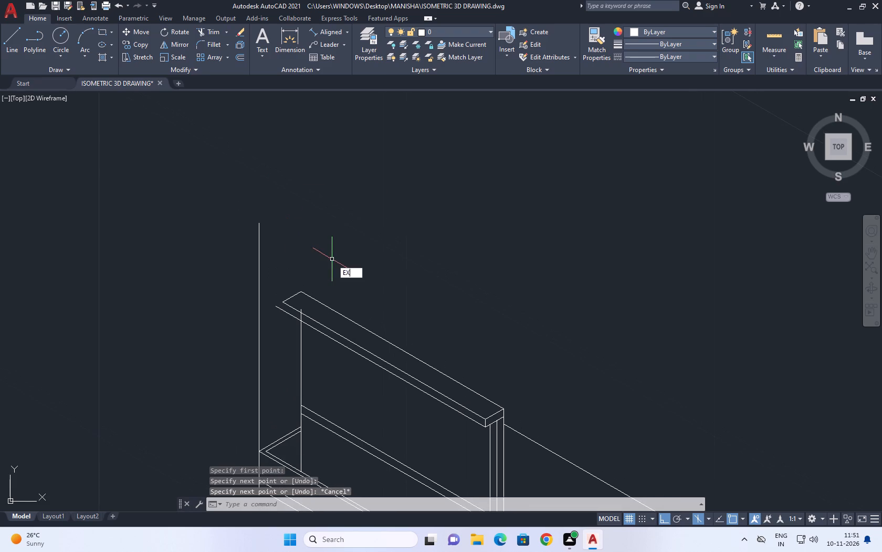
key(space)
drag(367, 257, 368, 261)
click(350, 364)
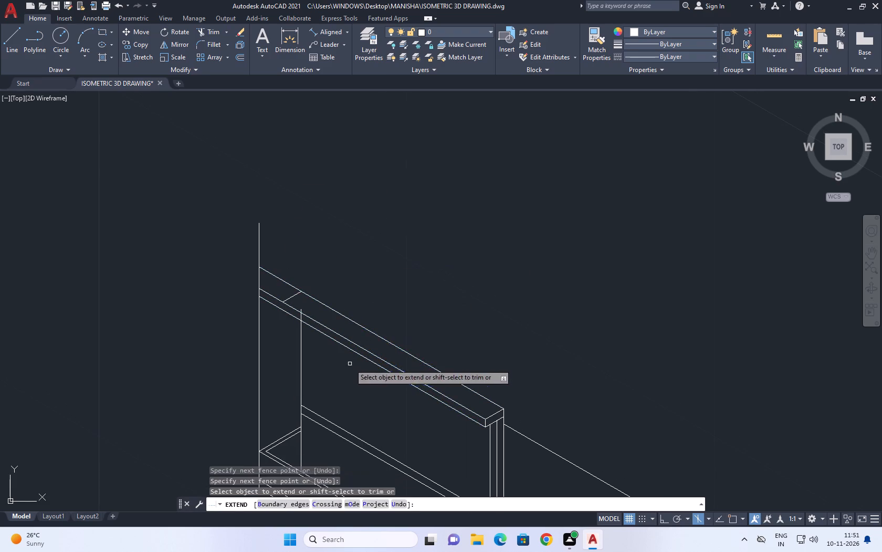
right_click(371, 274)
click(405, 289)
Trim the wall's vertical line where it runs above the slab's lower sloping line at the far end.
click(208, 30)
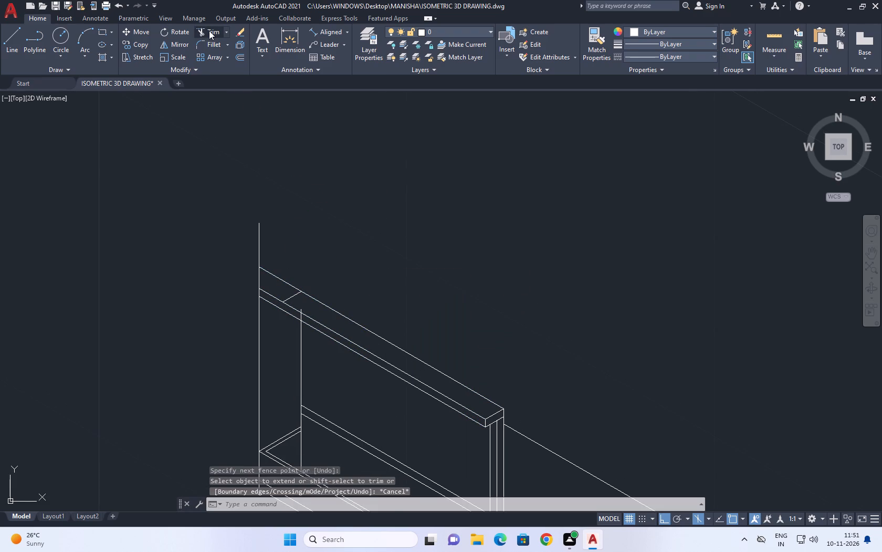
scroll(284, 297, up, 2)
click(325, 347)
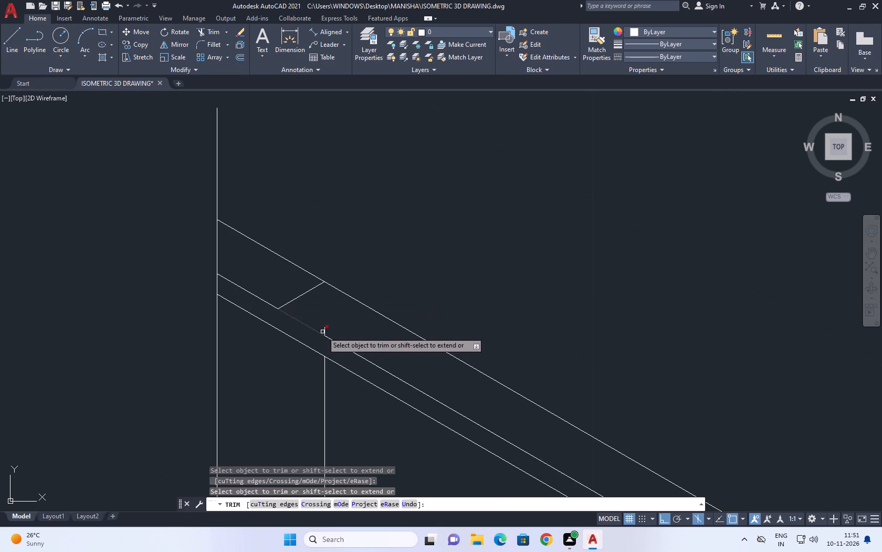
click(324, 330)
right_click(357, 251)
click(378, 270)
Move the slab's far-end short top edge along the slope to where the upper outer line meets the vertical line.
scroll(275, 278, up, 1)
click(316, 311)
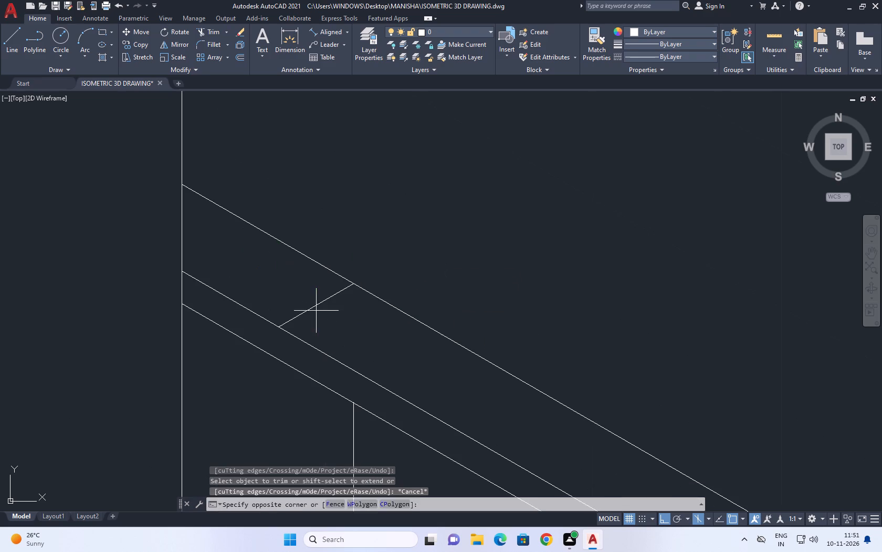
click(313, 308)
click(306, 313)
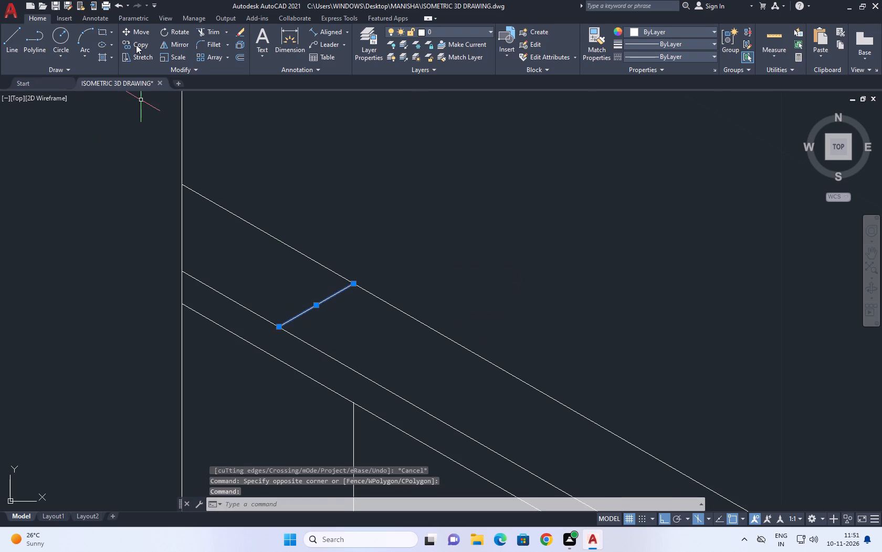
click(137, 45)
click(142, 30)
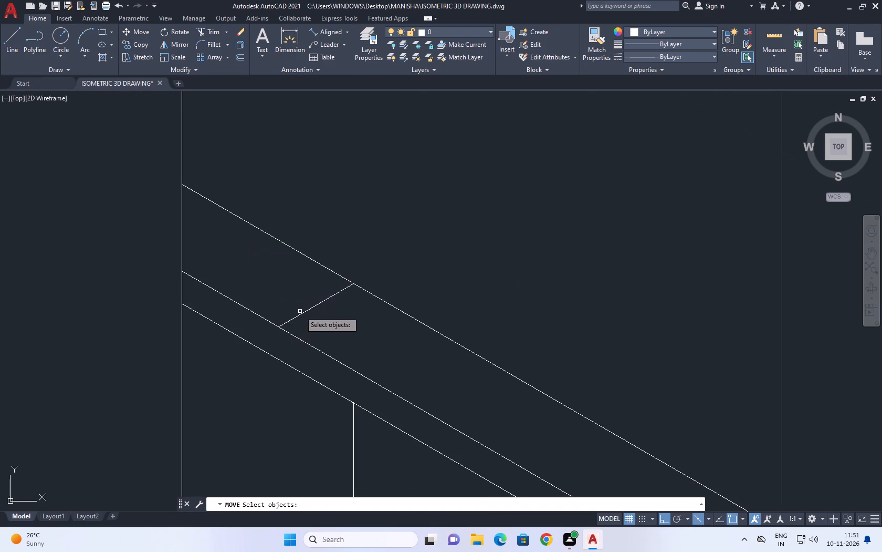
click(301, 315)
right_click(282, 266)
click(280, 328)
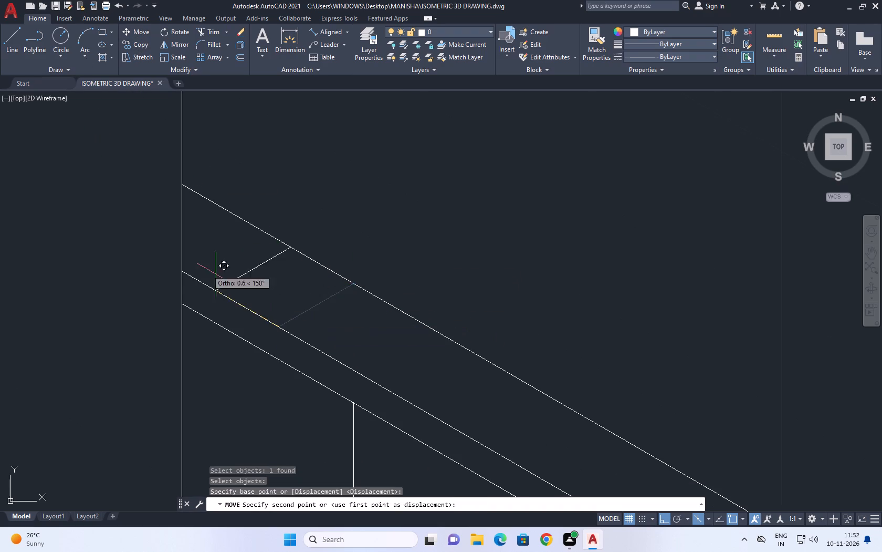
click(184, 269)
Trim the slab's back sloping line beyond the moved short edge and the vertical line above the slab's corner.
middle_drag(299, 199, 327, 253)
scroll(340, 263, down, 3)
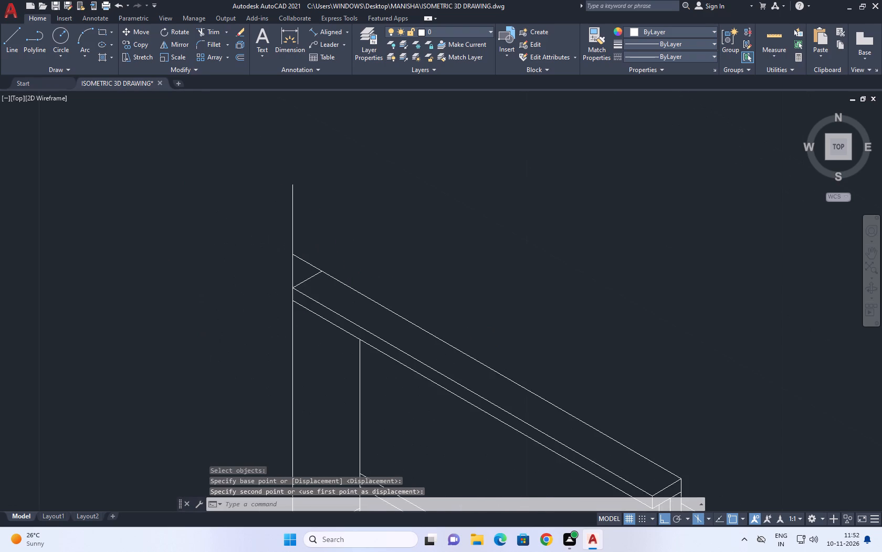
middle_drag(358, 258, 352, 252)
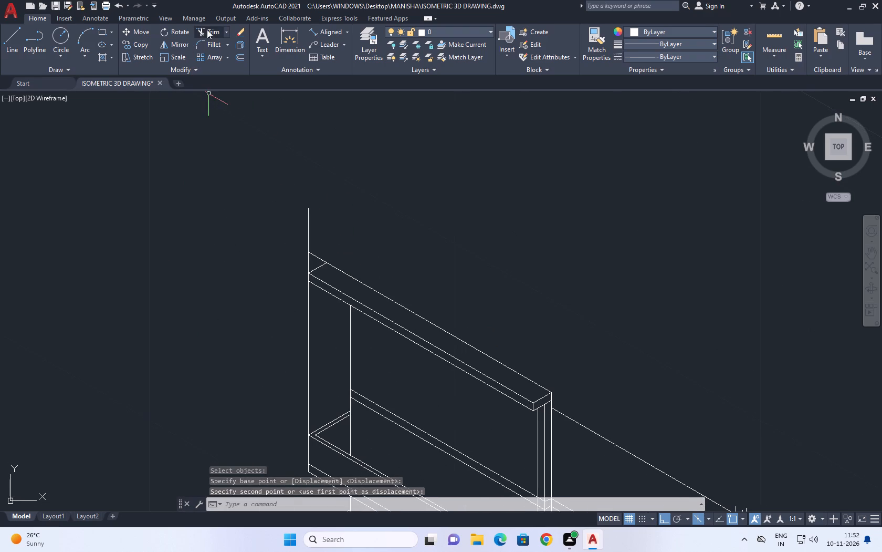
click(207, 29)
click(311, 254)
click(313, 237)
click(291, 216)
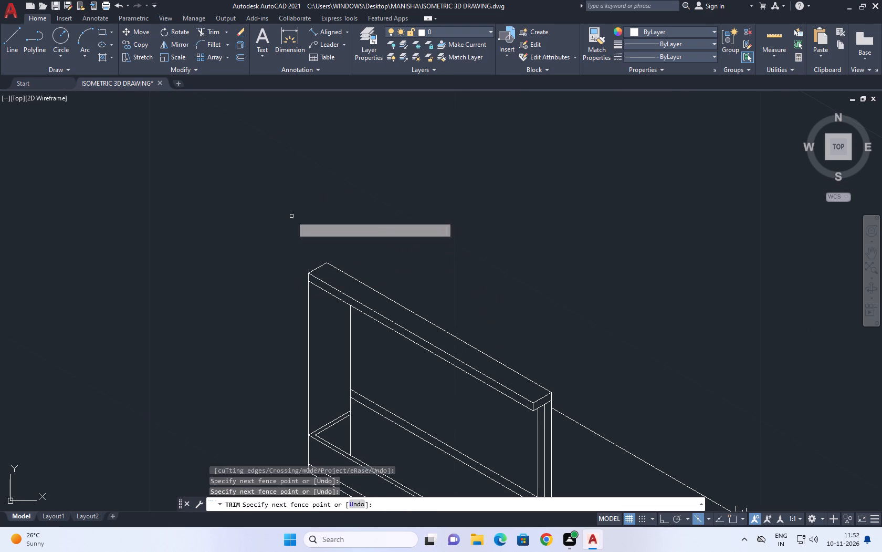
right_drag(406, 202, 405, 196)
click(445, 218)
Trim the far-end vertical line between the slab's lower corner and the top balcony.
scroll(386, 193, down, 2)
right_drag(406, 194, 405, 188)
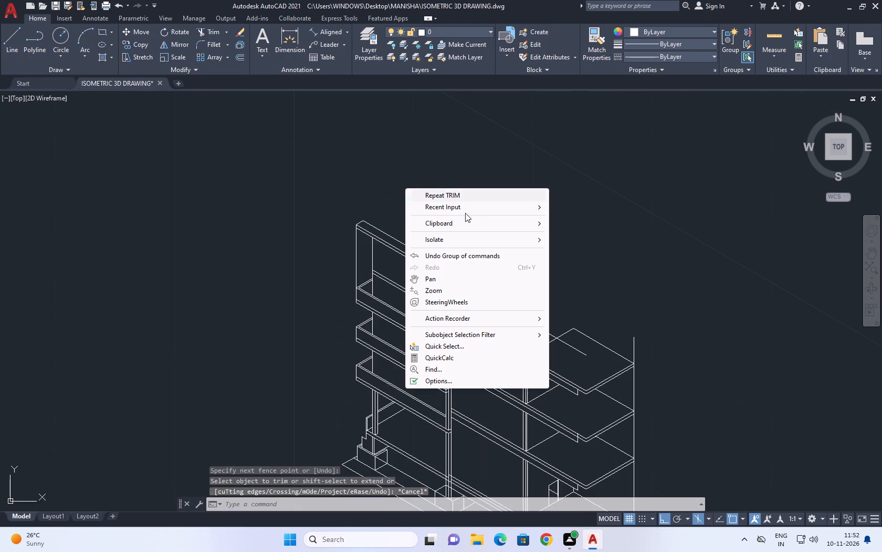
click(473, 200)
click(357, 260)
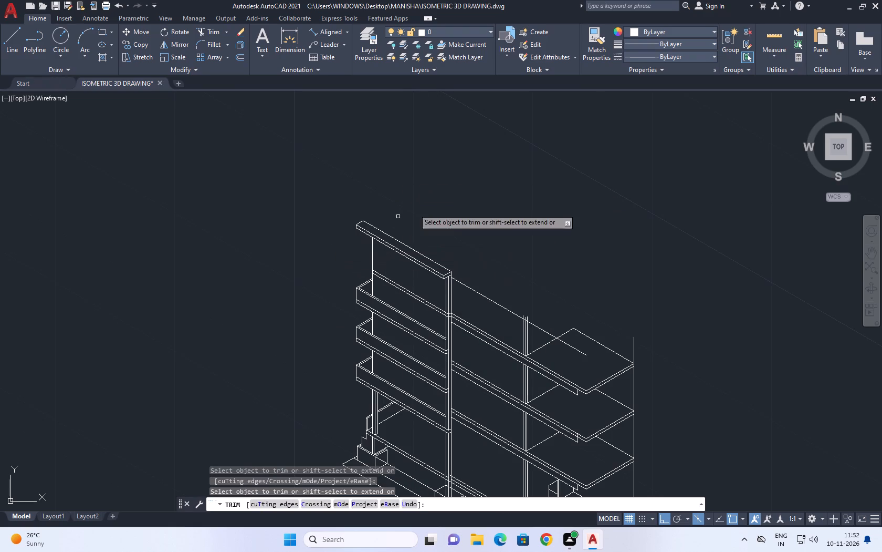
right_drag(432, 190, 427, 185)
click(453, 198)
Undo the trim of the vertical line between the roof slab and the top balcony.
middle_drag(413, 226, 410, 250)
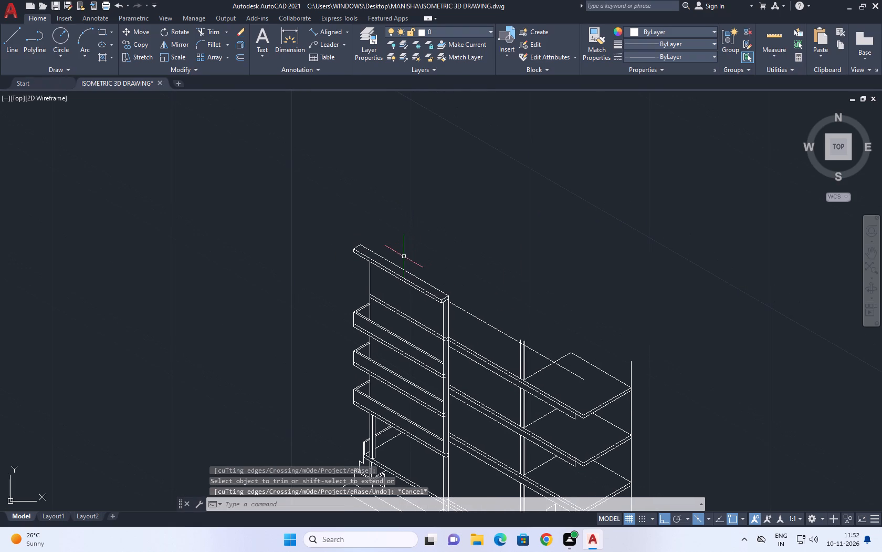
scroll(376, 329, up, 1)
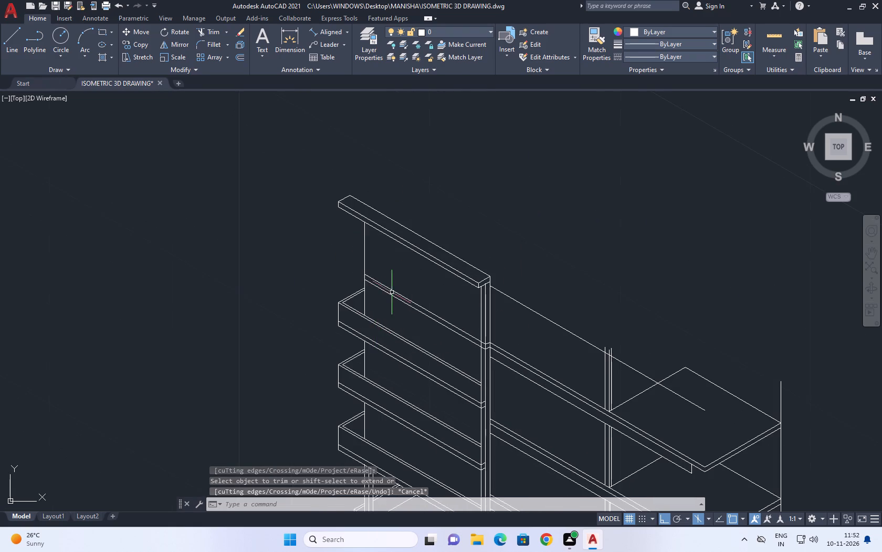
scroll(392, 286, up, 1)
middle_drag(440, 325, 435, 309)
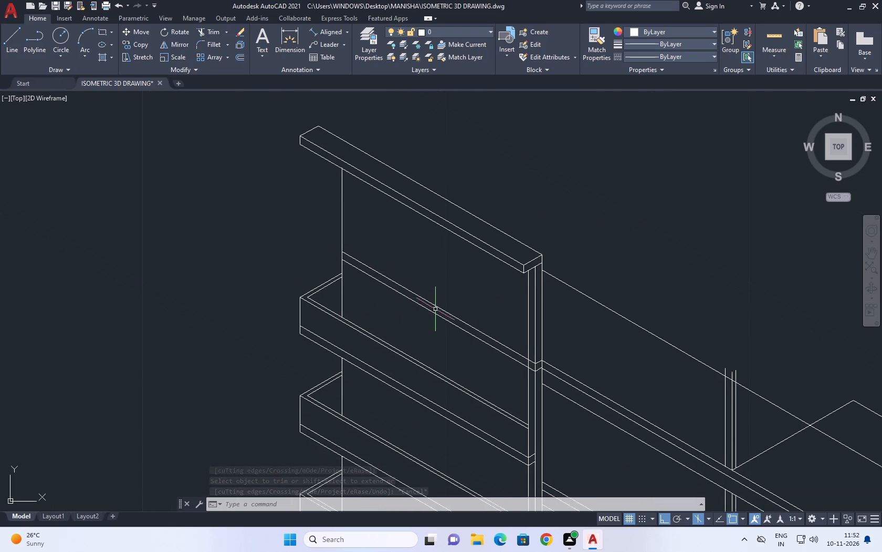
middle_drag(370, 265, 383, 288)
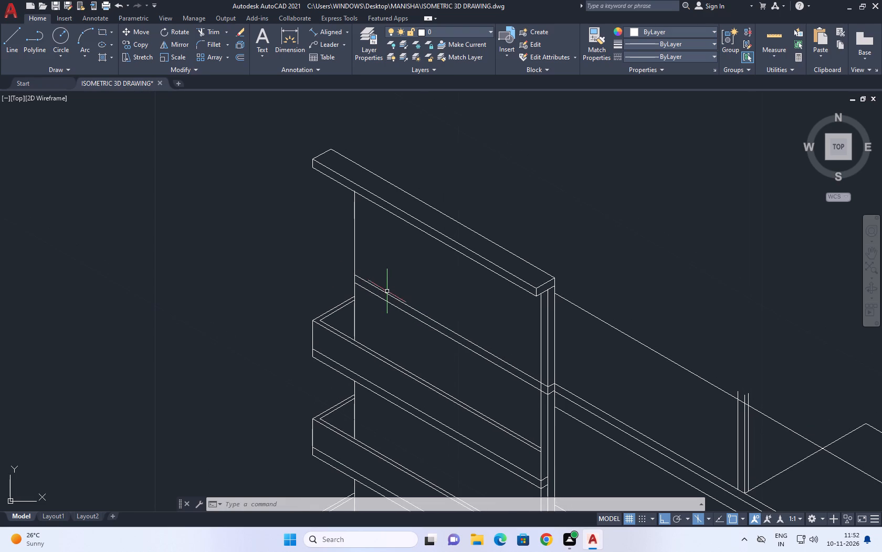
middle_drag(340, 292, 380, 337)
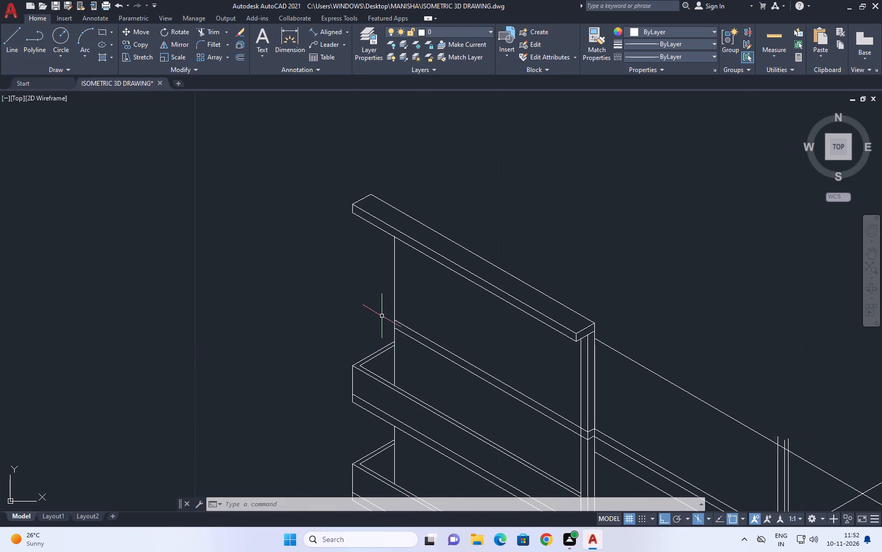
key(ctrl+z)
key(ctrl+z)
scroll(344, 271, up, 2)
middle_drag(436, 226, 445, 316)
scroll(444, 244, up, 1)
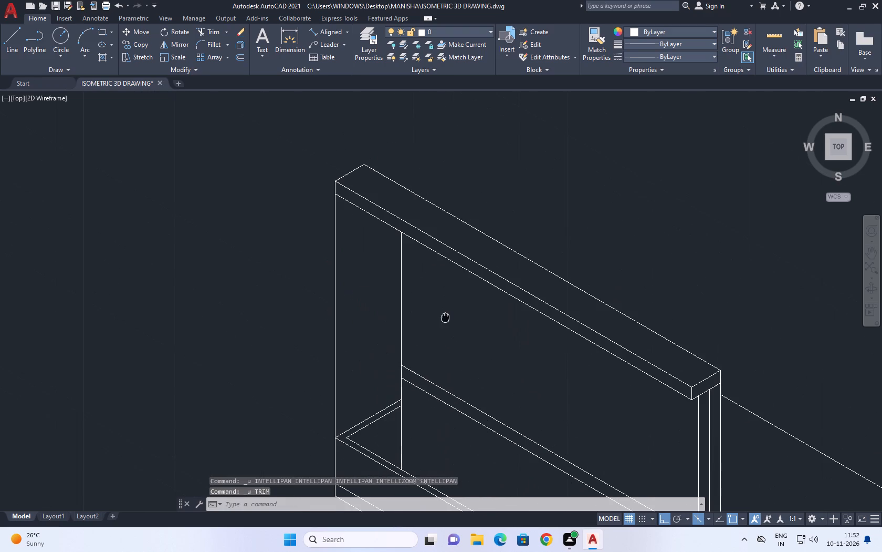
Extend the two sloping floor-band lines below the roof slab past the inner vertical line to the far-end outer vertical line.
text(EX)
key(space)
click(446, 348)
click(415, 410)
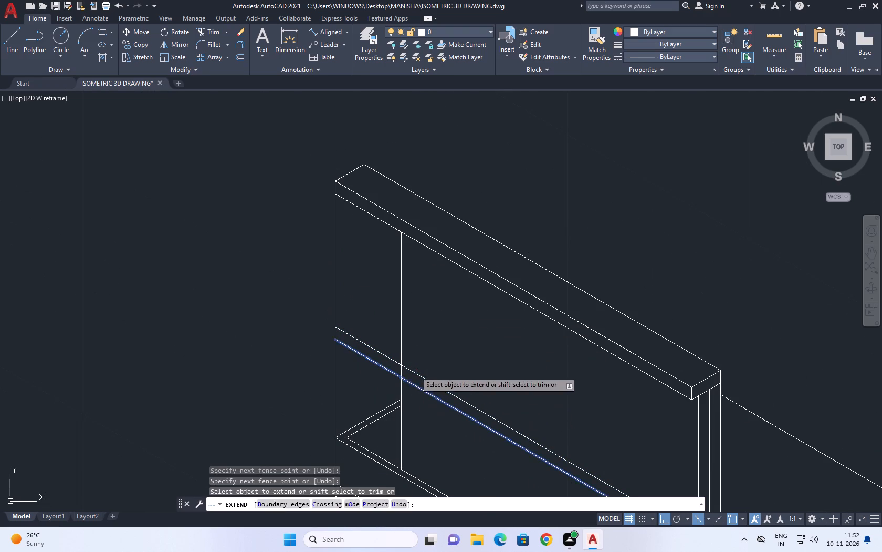
key(Escape)
middle_drag(421, 340, 426, 381)
scroll(427, 382, down, 1)
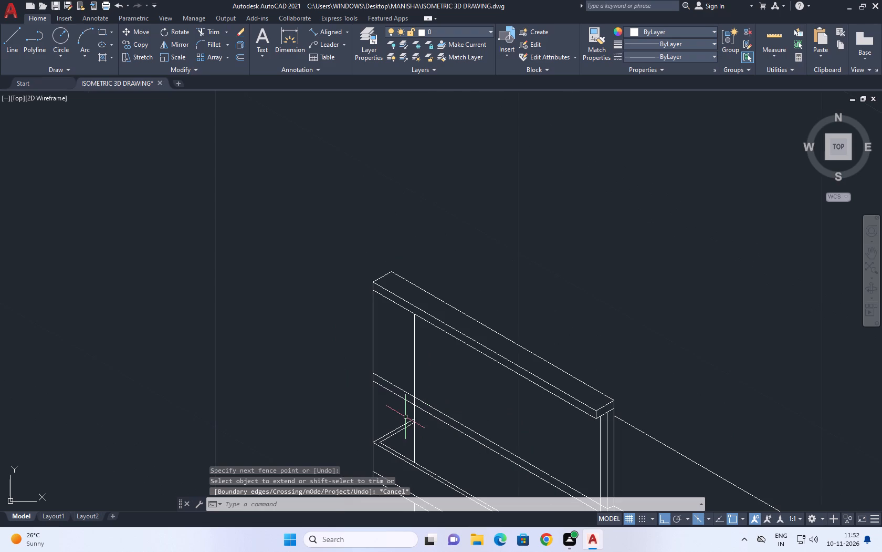
Draw a line 1 unit up from the upper band line's far end, continuing parallel to the slab just past the post's first vertical line.
middle_drag(452, 389, 414, 392)
key(l)
key(space)
middle_drag(371, 377, 366, 389)
scroll(328, 401, up, 1)
click(328, 383)
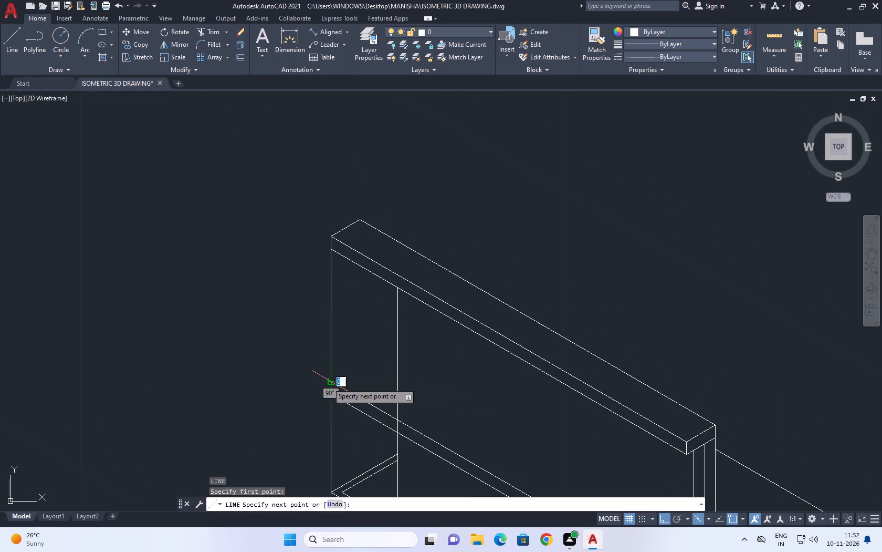
text(1)
key(space)
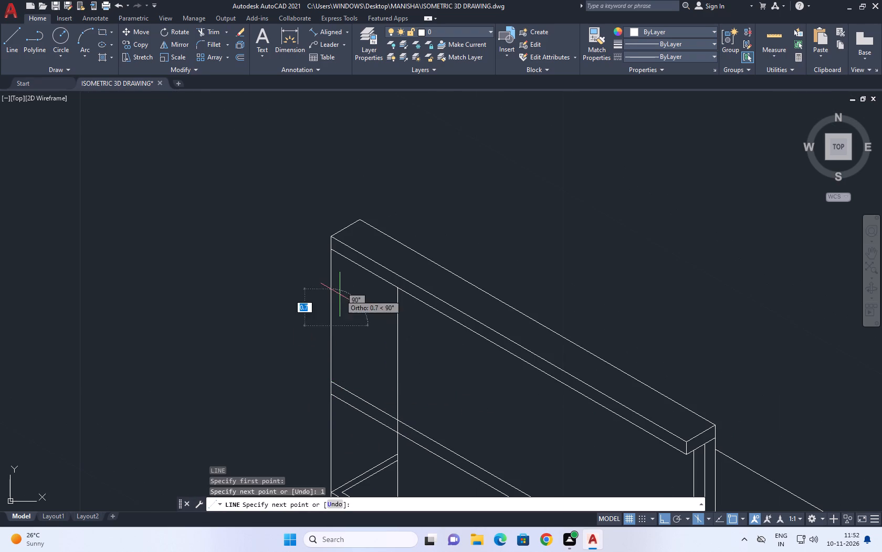
middle_drag(466, 385, 355, 237)
scroll(355, 237, down, 1)
scroll(516, 354, up, 2)
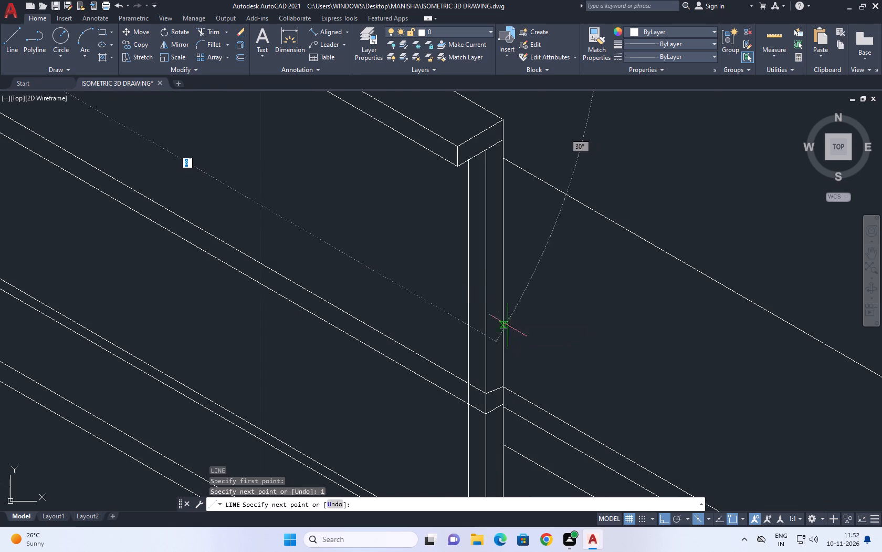
click(478, 297)
key(Escape)
Trim the new sloping line's overshoot beyond the first vertical line of the near-end post.
key(t)
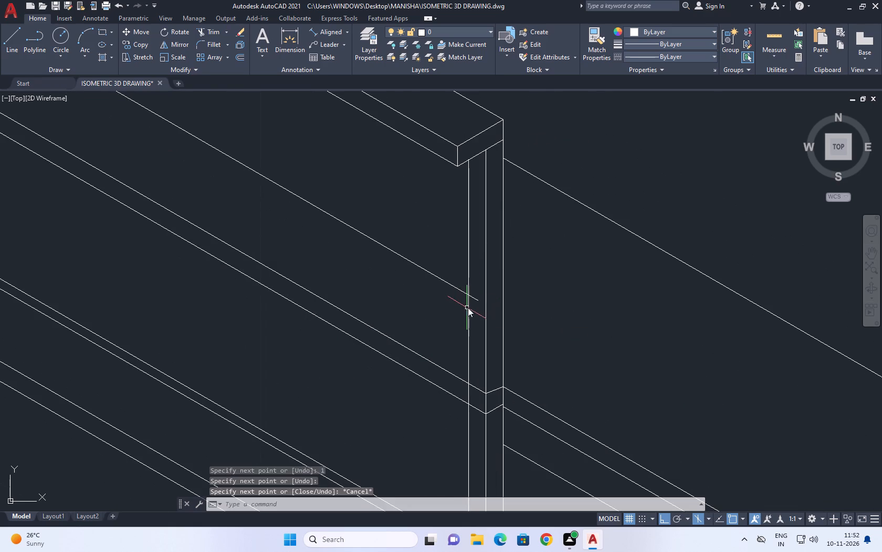
key(r)
key(space)
click(475, 300)
key(Escape)
Trim the far-end outer vertical line between the new top-floor balcony and the balcony below it.
scroll(434, 276, down, 3)
middle_drag(321, 160, 339, 220)
scroll(321, 160, up, 1)
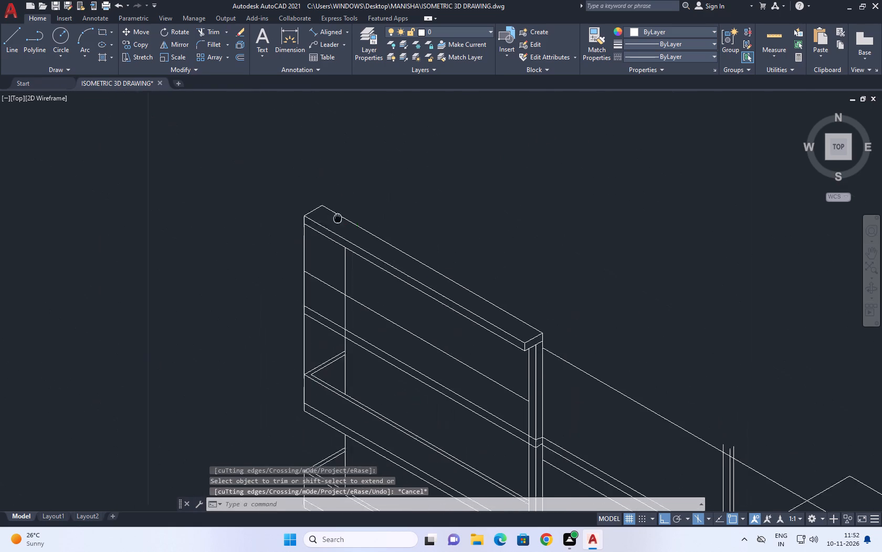
click(314, 351)
click(299, 351)
key(Escape)
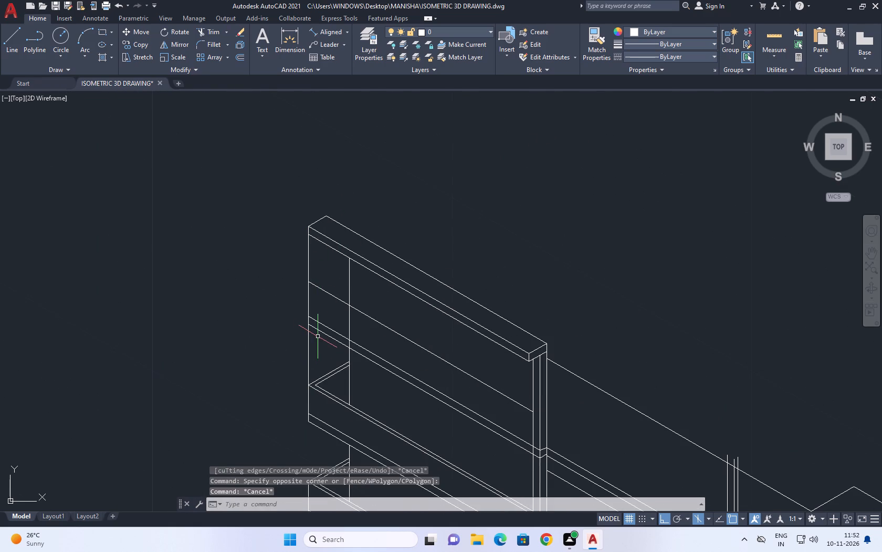
text(TR)
key(space)
click(311, 341)
click(288, 352)
key(Escape)
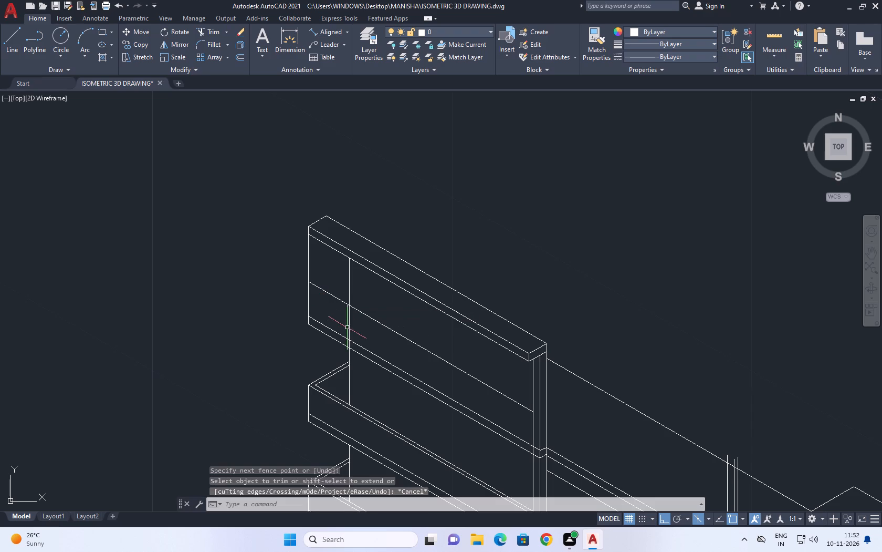
Copy the new balcony's top sloping line inward by 0.1134 along the 30° isometric direction.
click(332, 303)
click(328, 289)
middle_drag(332, 294, 332, 313)
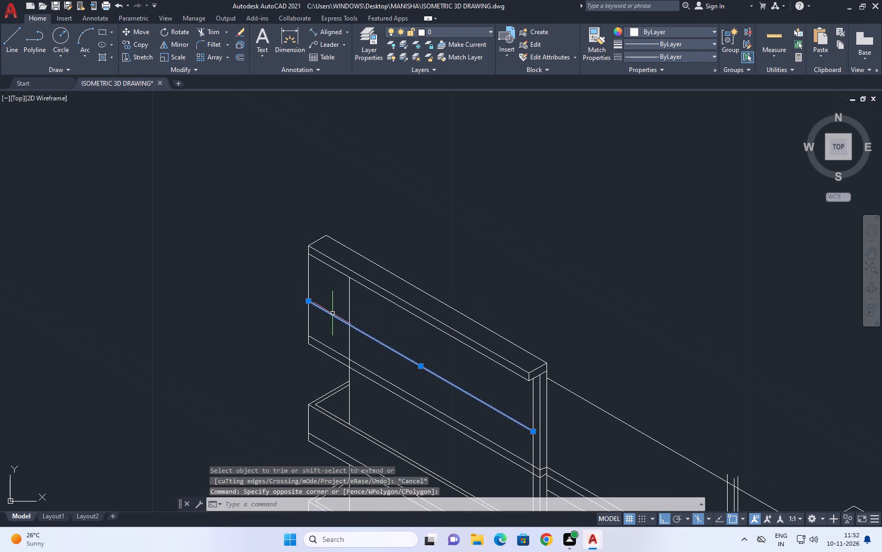
key(c)
key(o)
key(space)
scroll(330, 318, up, 2)
click(276, 280)
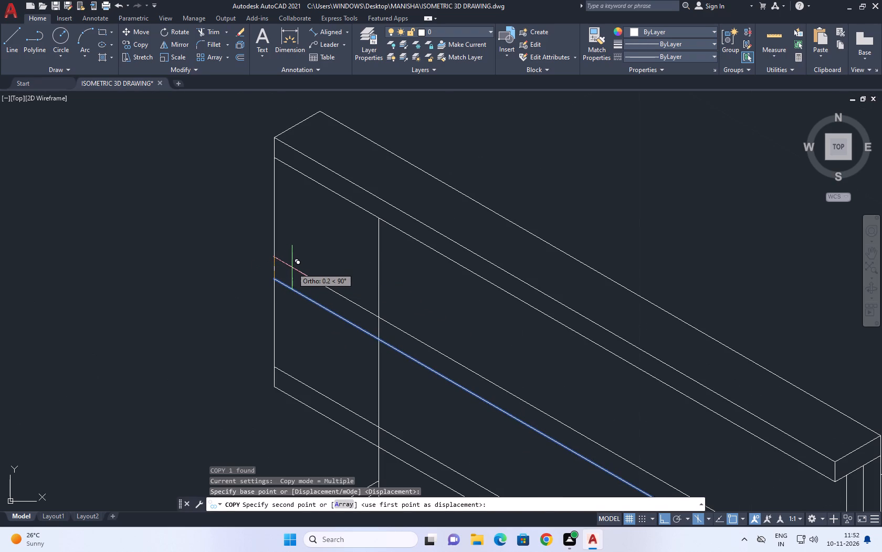
key(F5)
key(0)
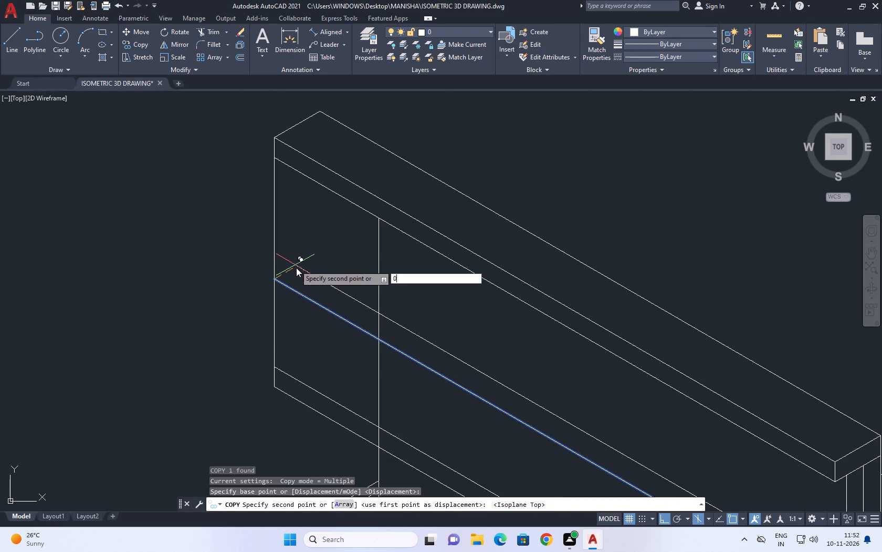
key(period)
text(11)
key(3)
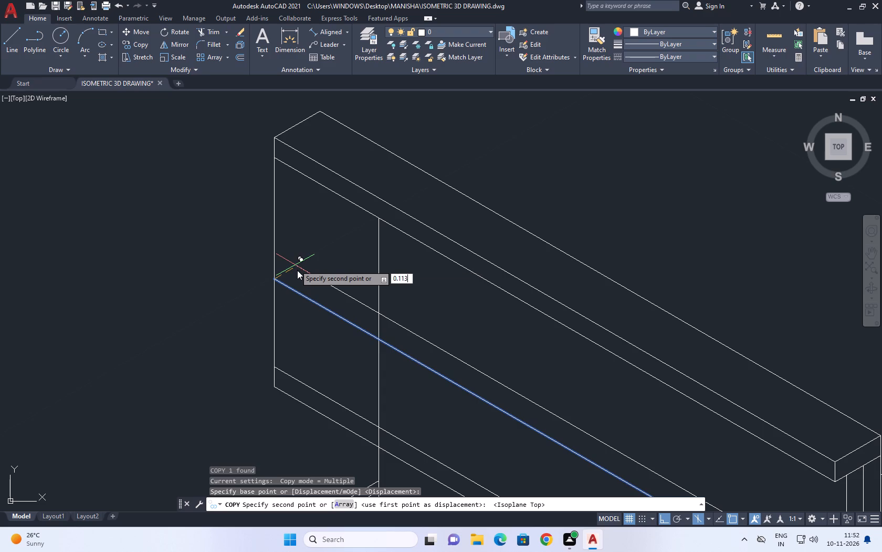
text(4)
key(space)
key(Escape)
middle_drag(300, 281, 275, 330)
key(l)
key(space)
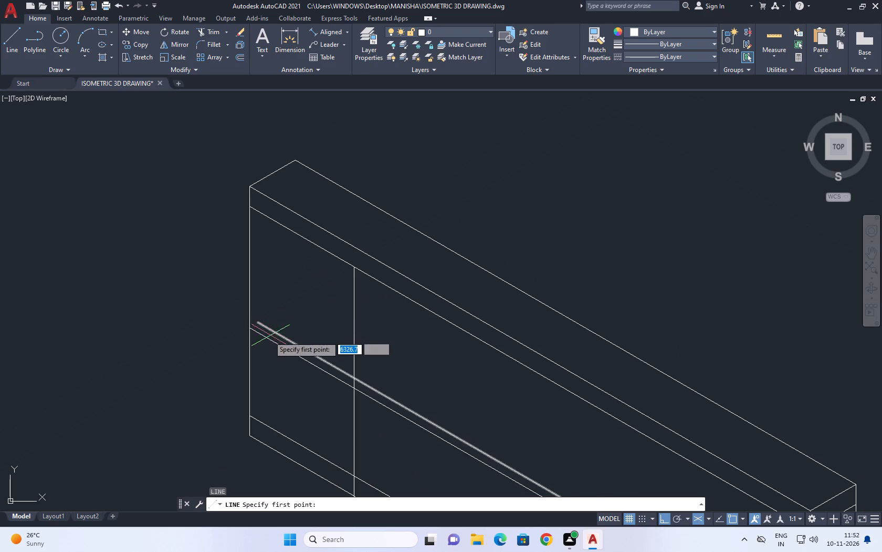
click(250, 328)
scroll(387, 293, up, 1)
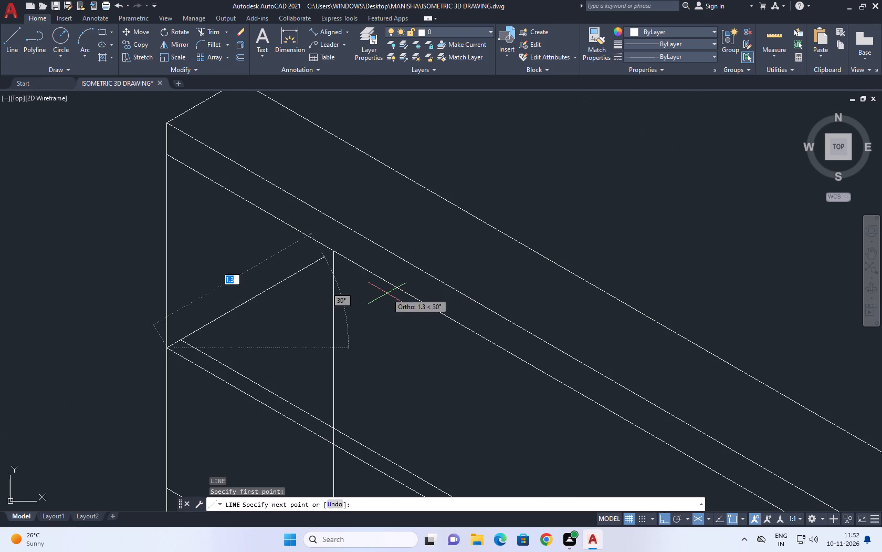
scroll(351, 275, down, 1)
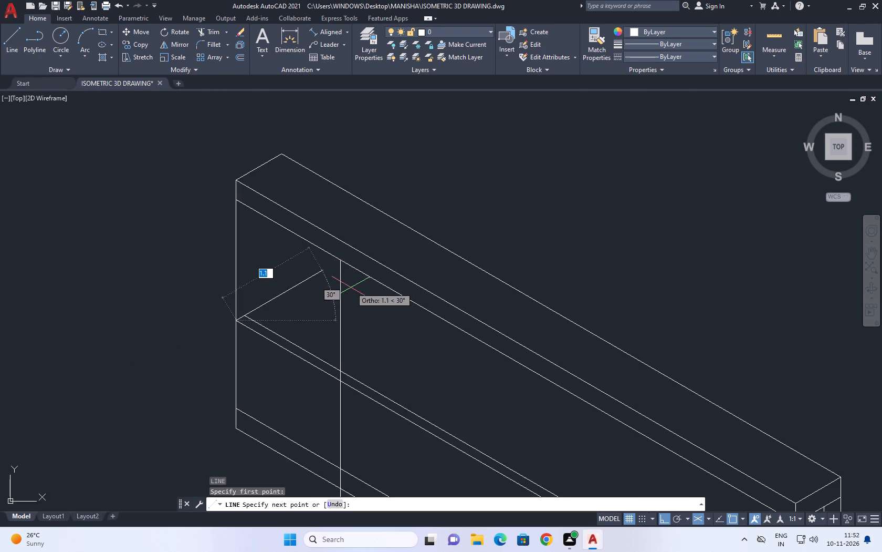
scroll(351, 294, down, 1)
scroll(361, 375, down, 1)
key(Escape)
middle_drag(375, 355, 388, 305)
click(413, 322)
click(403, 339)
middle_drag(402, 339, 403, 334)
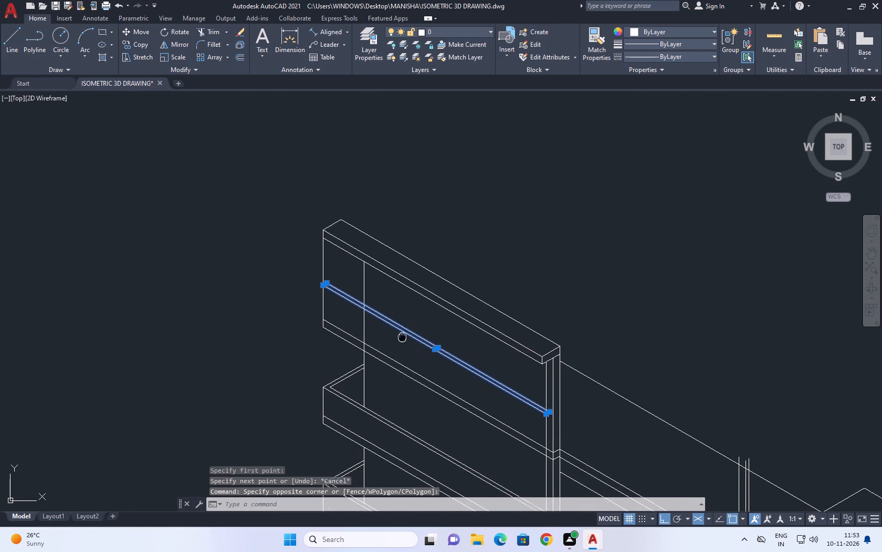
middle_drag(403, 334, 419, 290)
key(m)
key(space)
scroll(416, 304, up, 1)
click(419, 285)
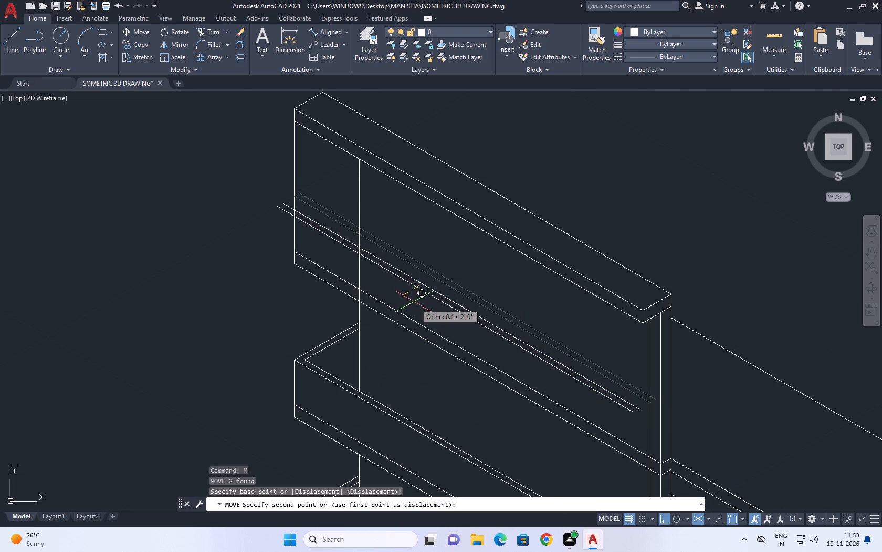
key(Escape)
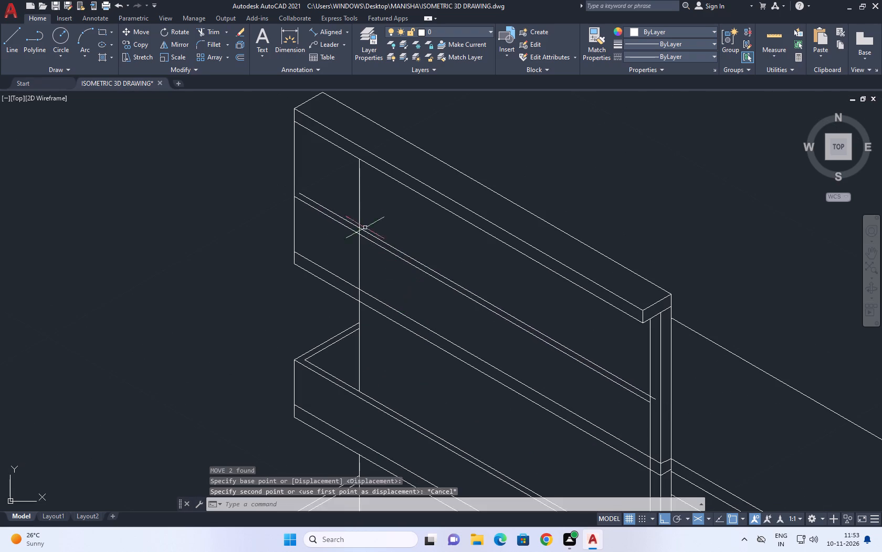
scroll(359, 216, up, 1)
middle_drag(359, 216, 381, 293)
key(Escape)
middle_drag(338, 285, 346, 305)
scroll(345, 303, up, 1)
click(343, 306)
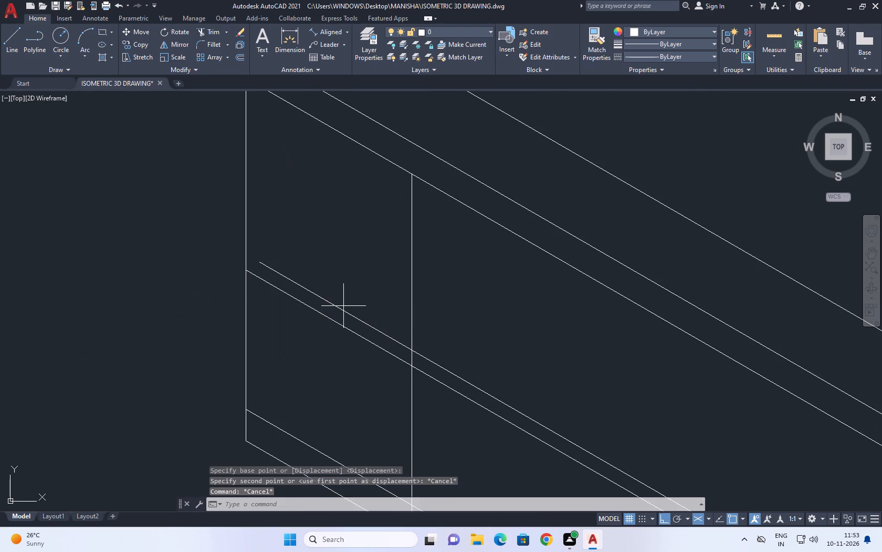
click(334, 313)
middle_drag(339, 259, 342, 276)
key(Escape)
Draw the balcony's end line at 30° from its outer top corner to just past the slab's lower edge.
key(l)
key(space)
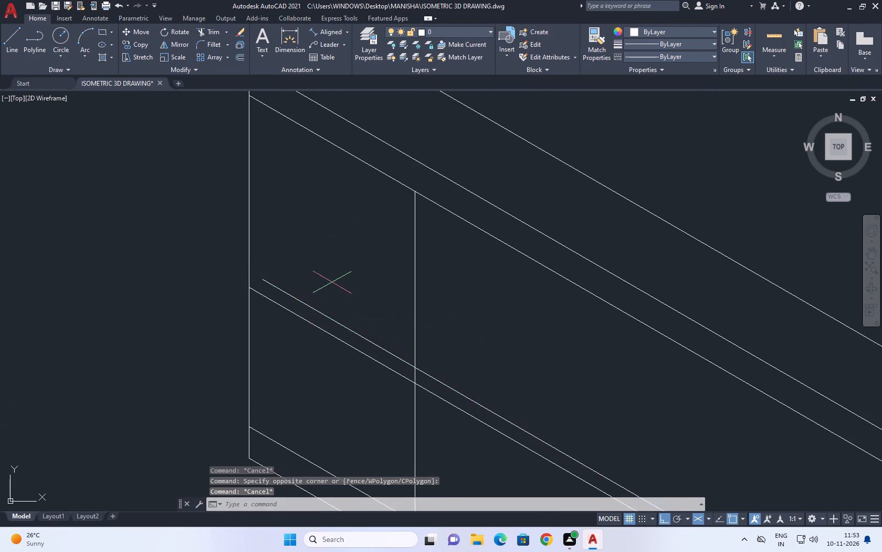
drag(247, 289, 269, 292)
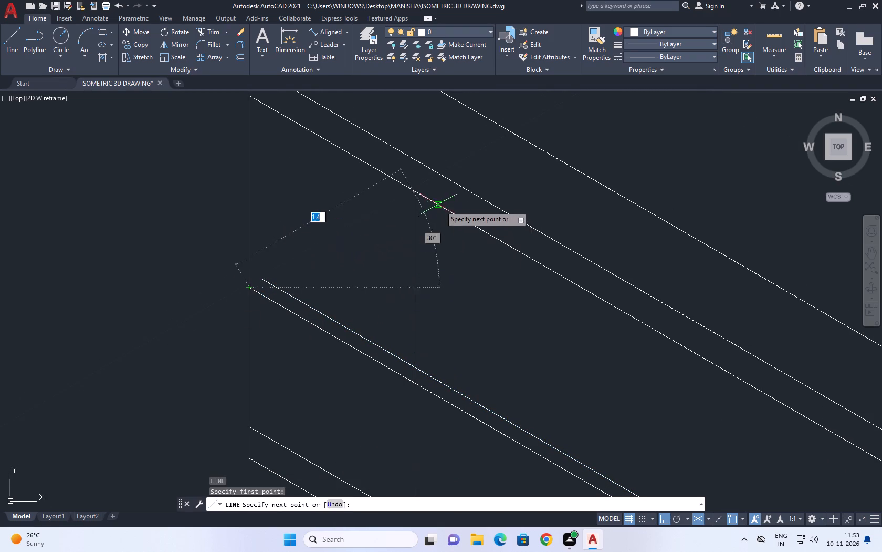
scroll(424, 181, up, 1)
click(424, 181)
key(Escape)
key(Escape)
Trim the end line's overshoot beyond the slab's lower edge.
middle_drag(380, 222, 379, 226)
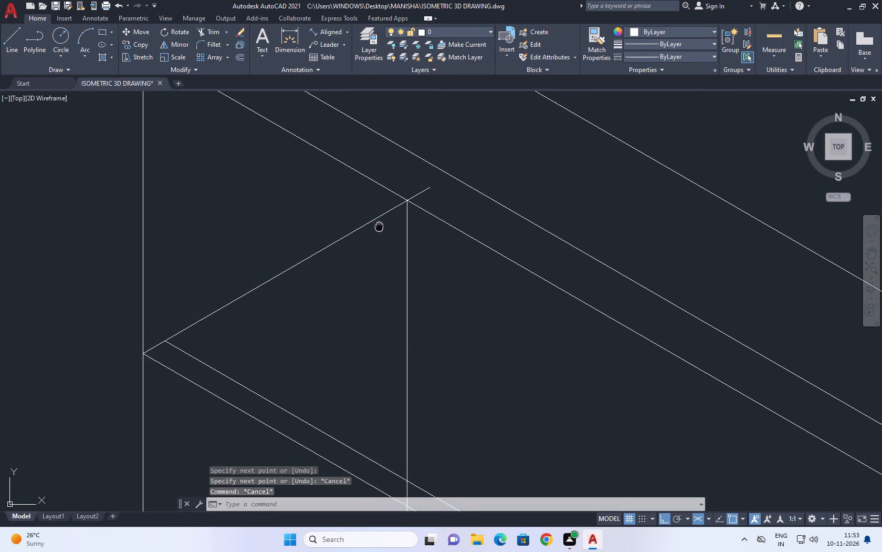
middle_drag(379, 226, 379, 229)
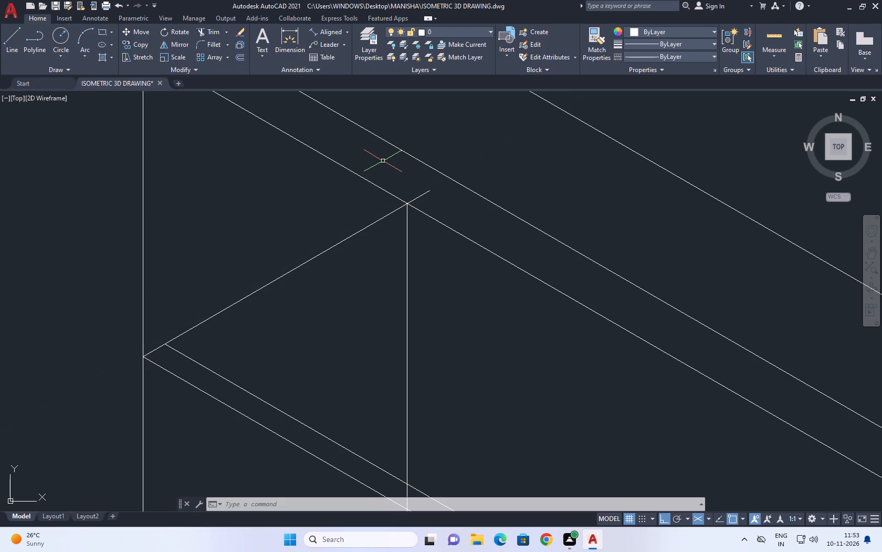
middle_drag(383, 170, 344, 193)
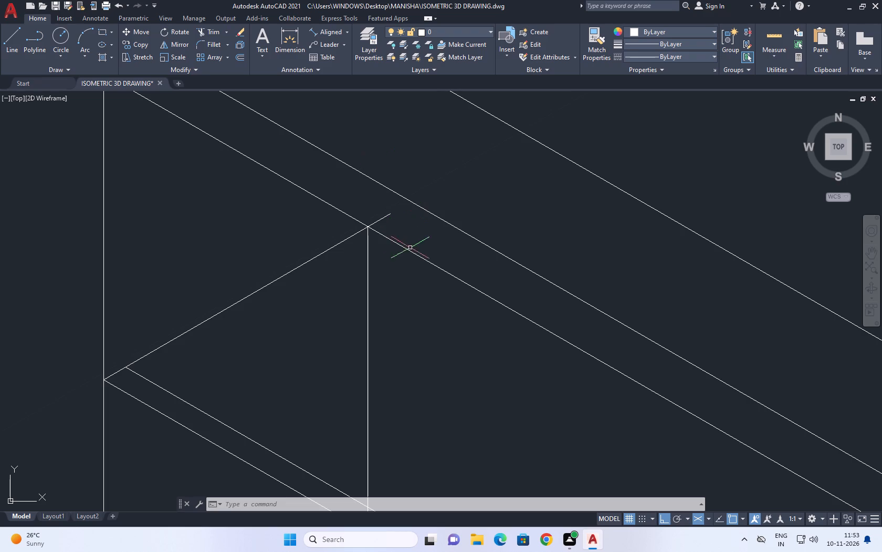
middle_drag(403, 251, 349, 269)
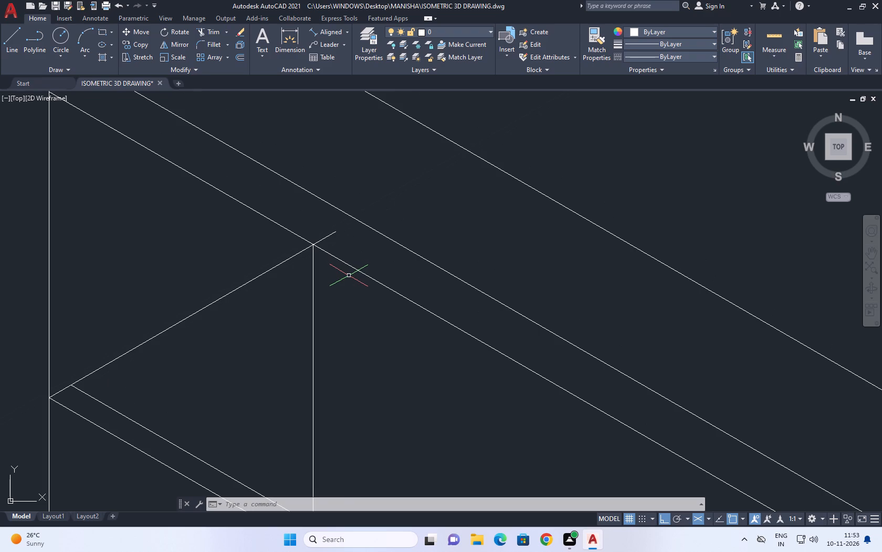
middle_drag(336, 239, 351, 274)
text(TR)
key(space)
click(351, 274)
click(330, 254)
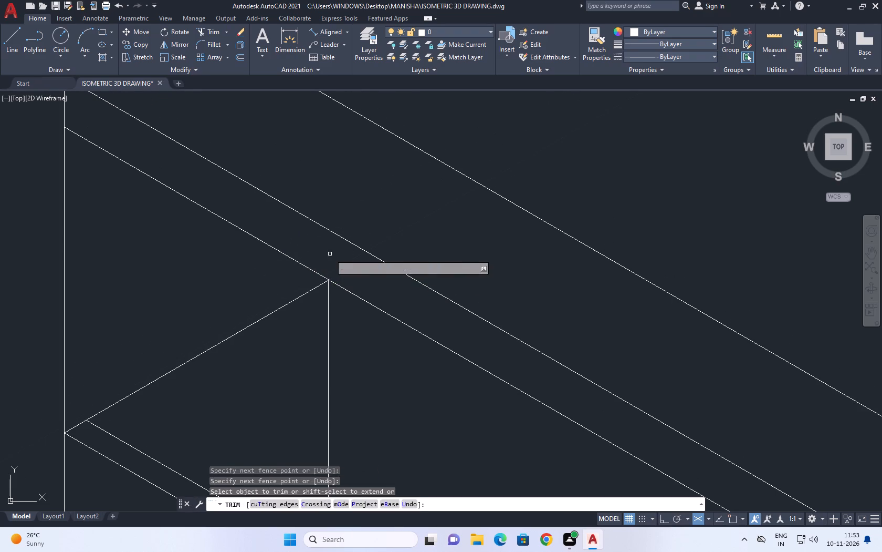
scroll(376, 262, down, 4)
key(Escape)
Trim the far-end outer vertical line between the roof slab and the new balcony's top corner.
middle_drag(346, 277, 365, 306)
middle_drag(364, 332, 384, 367)
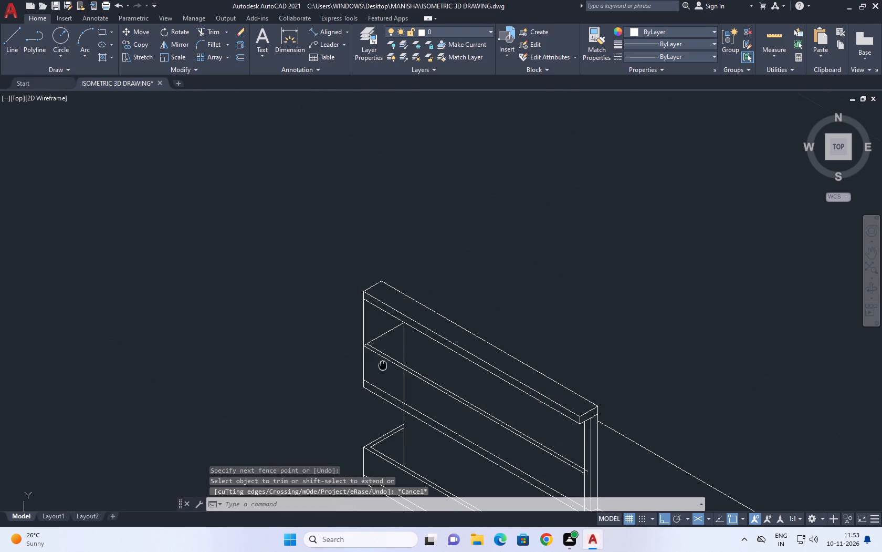
text(TR)
key(space)
scroll(363, 342, up, 1)
click(379, 319)
click(328, 318)
scroll(415, 277, down, 2)
key(Escape)
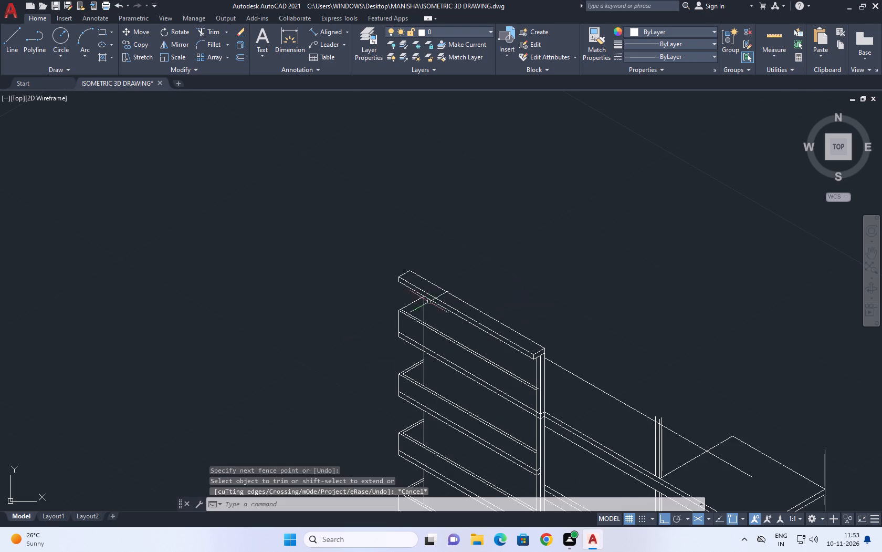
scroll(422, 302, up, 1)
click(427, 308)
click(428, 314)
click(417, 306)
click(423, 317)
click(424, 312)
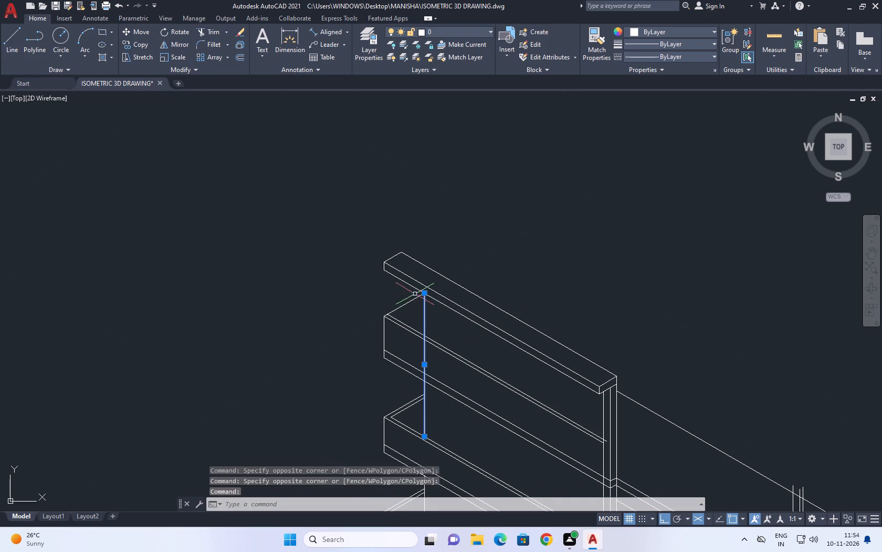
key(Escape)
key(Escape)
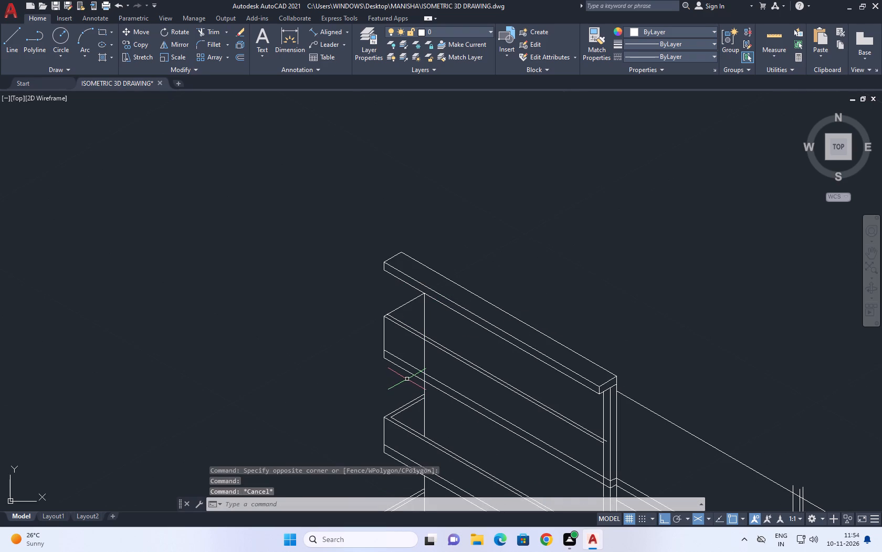
Trim the inner vertical line where it crosses the new balcony's bottom band and front face.
key(t)
key(r)
key(space)
scroll(405, 391, up, 3)
click(482, 350)
click(447, 336)
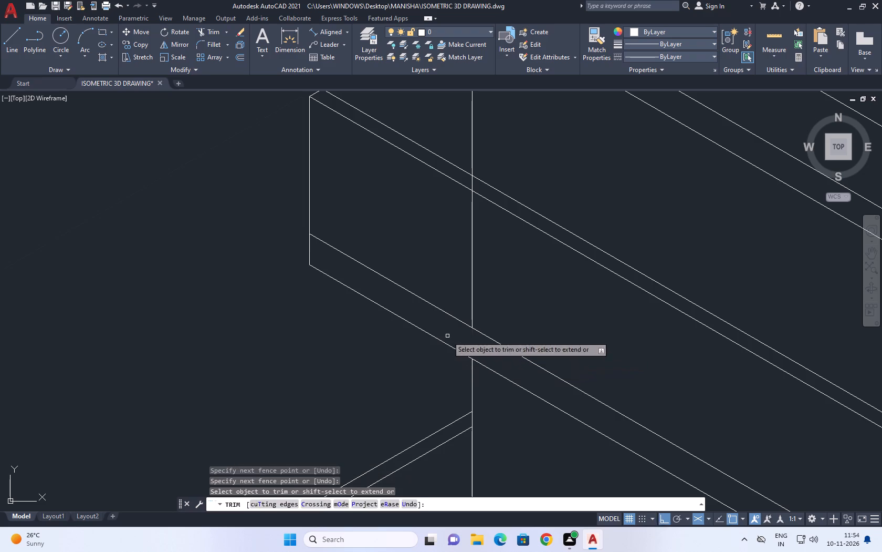
click(467, 300)
click(498, 295)
scroll(448, 250, down, 4)
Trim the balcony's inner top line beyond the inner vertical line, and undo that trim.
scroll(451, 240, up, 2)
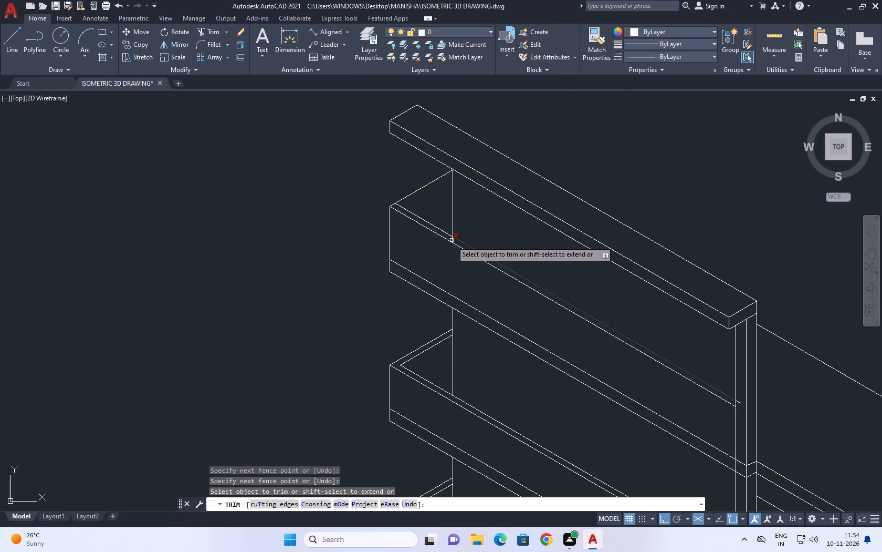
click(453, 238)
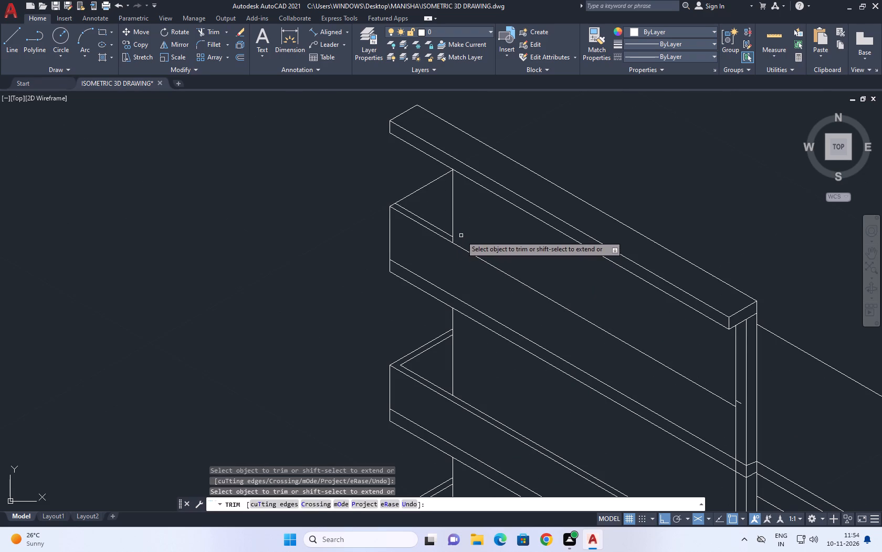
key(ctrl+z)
Trim the short piece of the inner vertical line between the balcony's two parallel top lines.
scroll(468, 194, up, 2)
click(479, 169)
click(457, 157)
key(space)
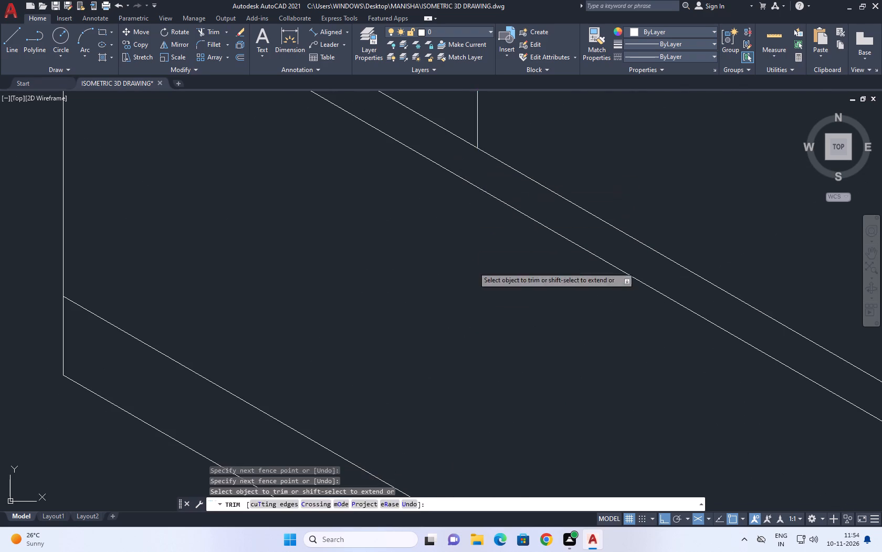
Trim the ends of the top-floor balcony's two parallel top lines where they project past the column's first vertical line.
scroll(465, 285, down, 6)
middle_drag(531, 265, 531, 281)
middle_drag(533, 290, 520, 315)
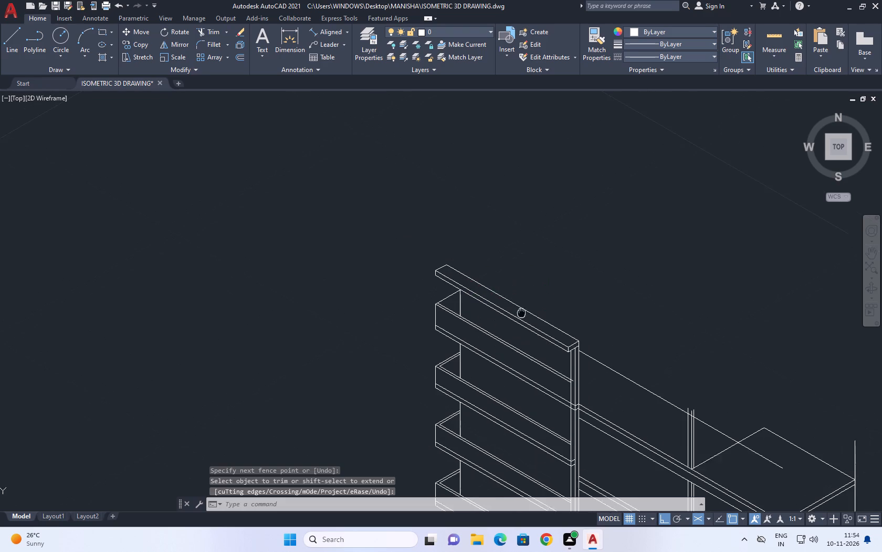
right_click(522, 238)
click(562, 243)
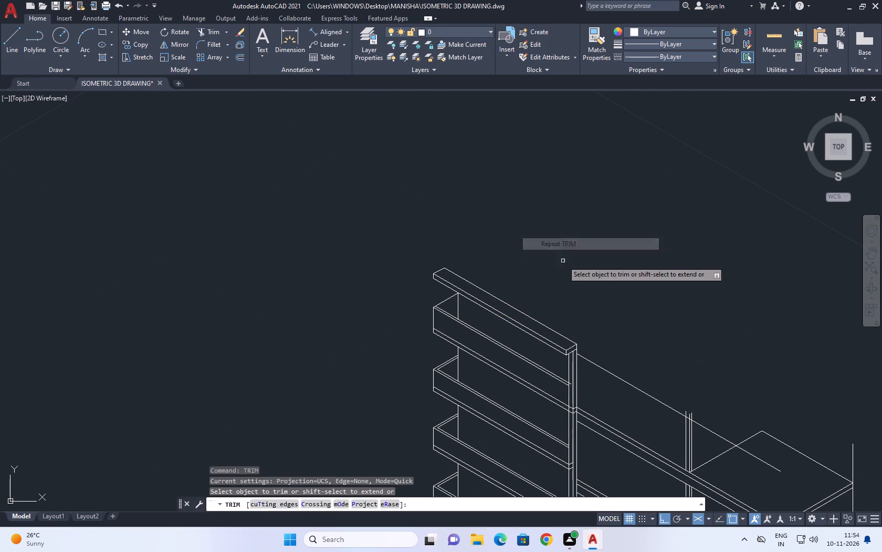
scroll(577, 406, up, 3)
scroll(534, 346, up, 1)
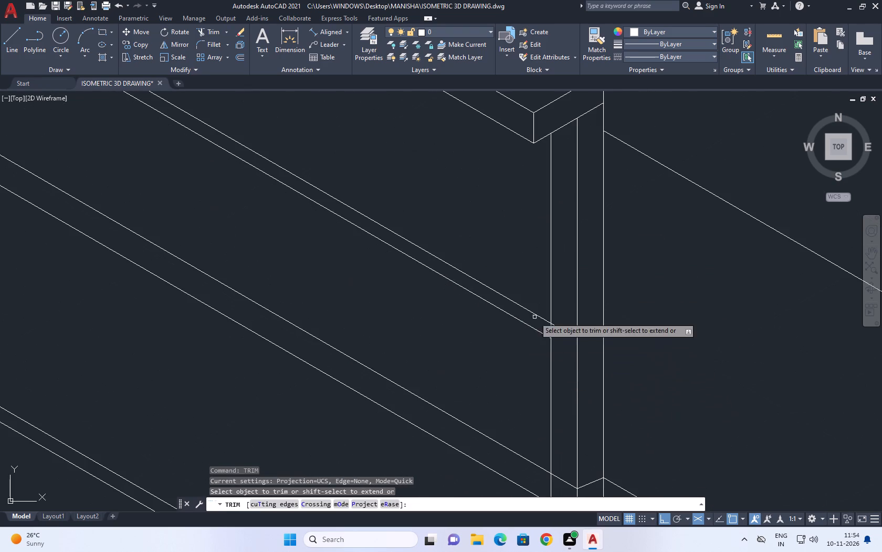
click(555, 330)
click(556, 315)
right_drag(559, 270, 545, 262)
click(580, 276)
Move the long sloping top line beside the roof slab slightly up the column's outer edge, just below the slab's underside.
scroll(501, 252, down, 4)
middle_drag(589, 217, 513, 250)
middle_drag(523, 246, 429, 254)
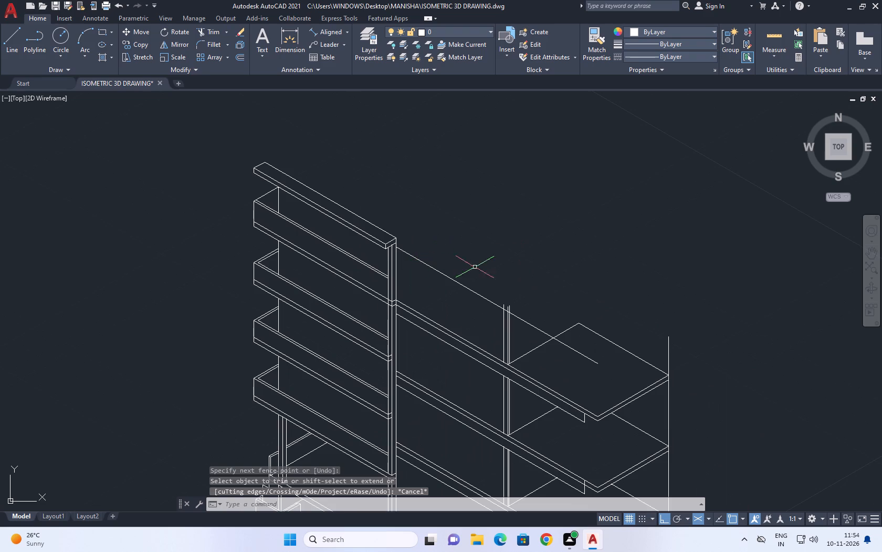
middle_drag(356, 293, 388, 320)
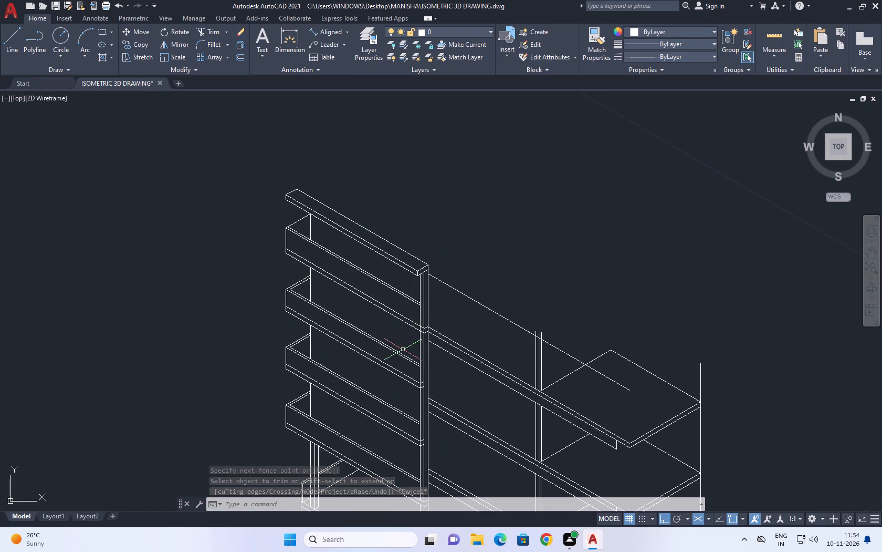
scroll(512, 401, up, 1)
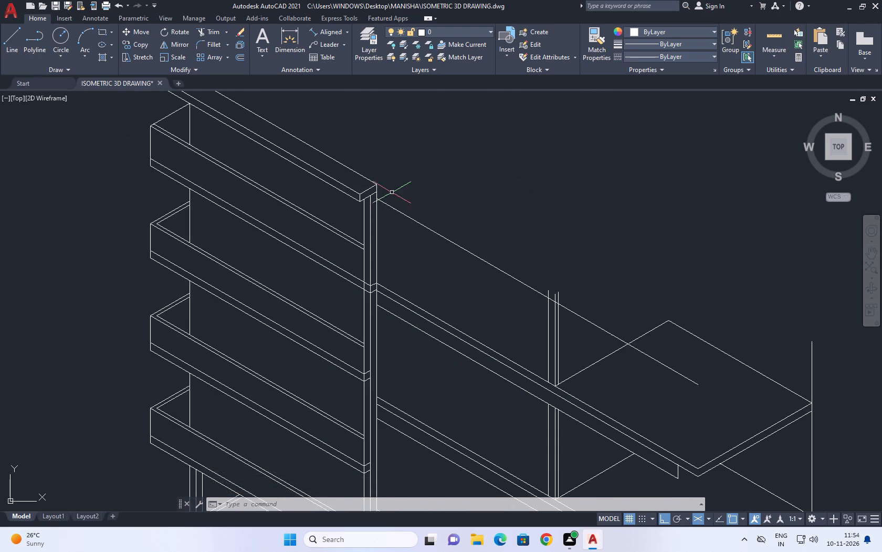
scroll(386, 182, up, 2)
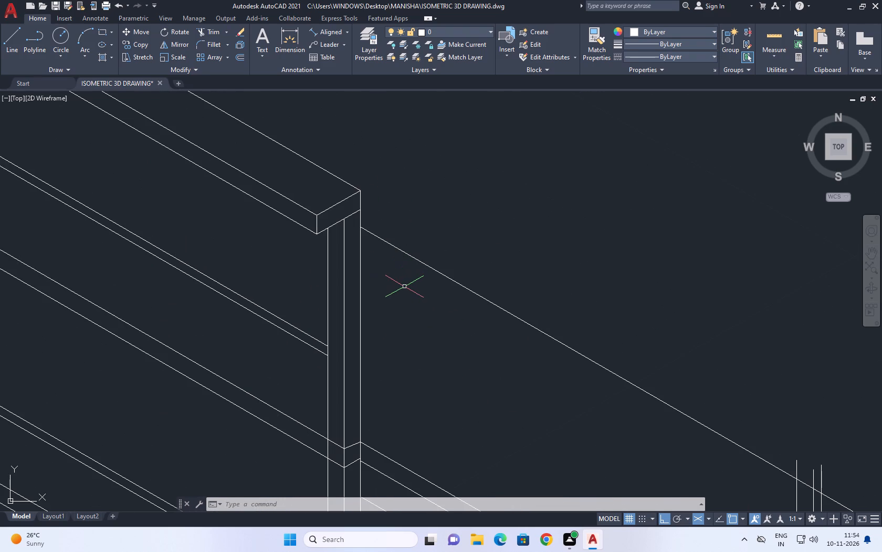
drag(419, 254, 414, 254)
click(398, 257)
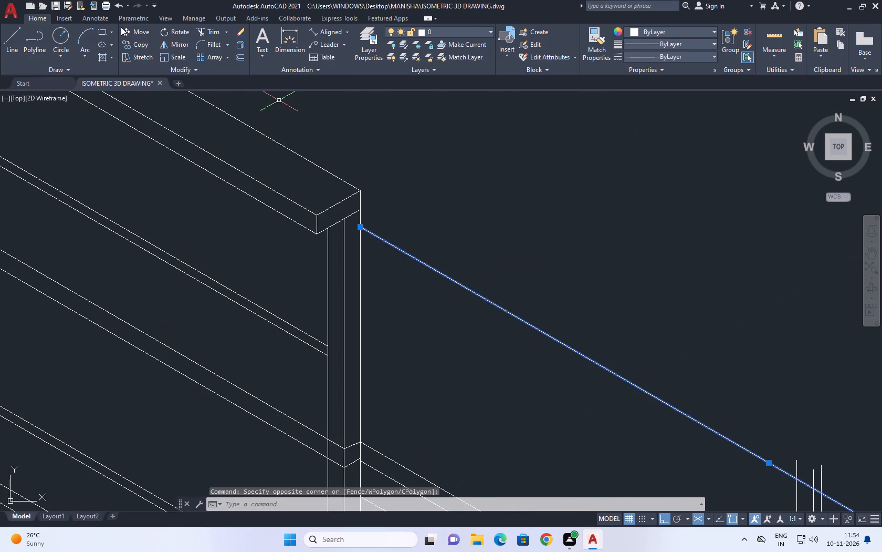
click(132, 31)
click(356, 227)
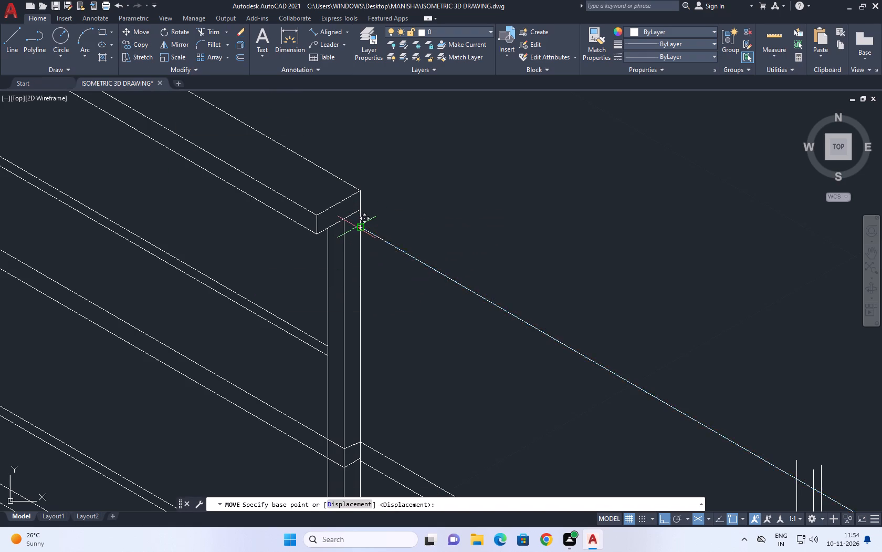
click(359, 217)
Trim the middle column's three vertical lines where they project above the long sloping top line.
middle_drag(390, 163, 401, 198)
scroll(565, 180, down, 2)
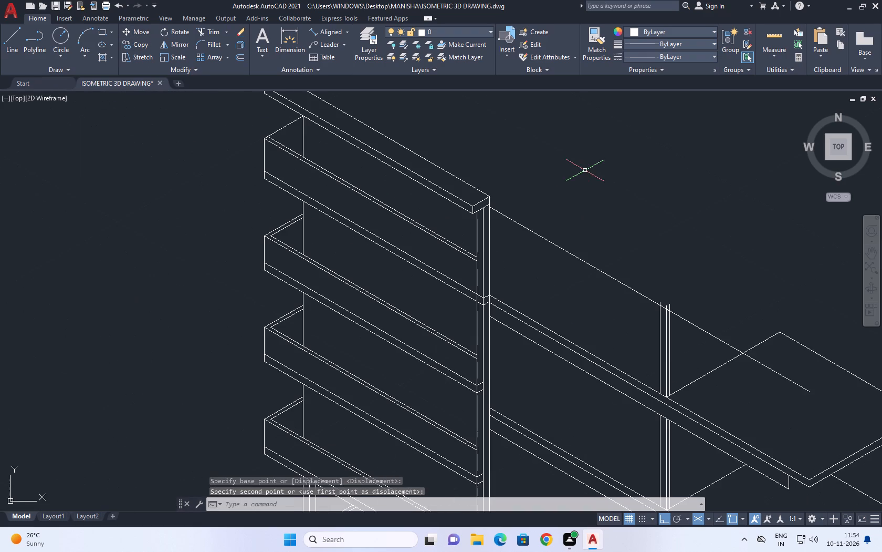
middle_drag(587, 170, 524, 141)
scroll(499, 124, up, 1)
click(204, 30)
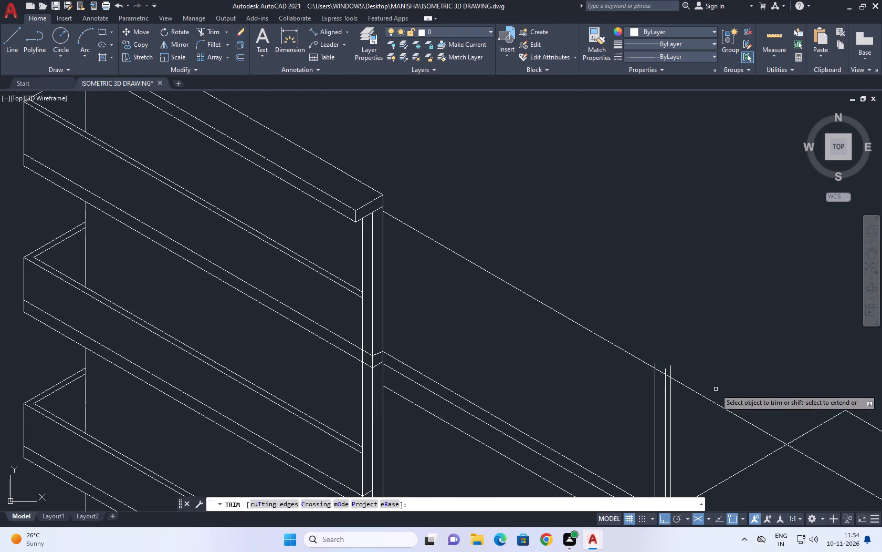
middle_drag(714, 387, 643, 353)
scroll(625, 354, up, 4)
drag(597, 306, 592, 303)
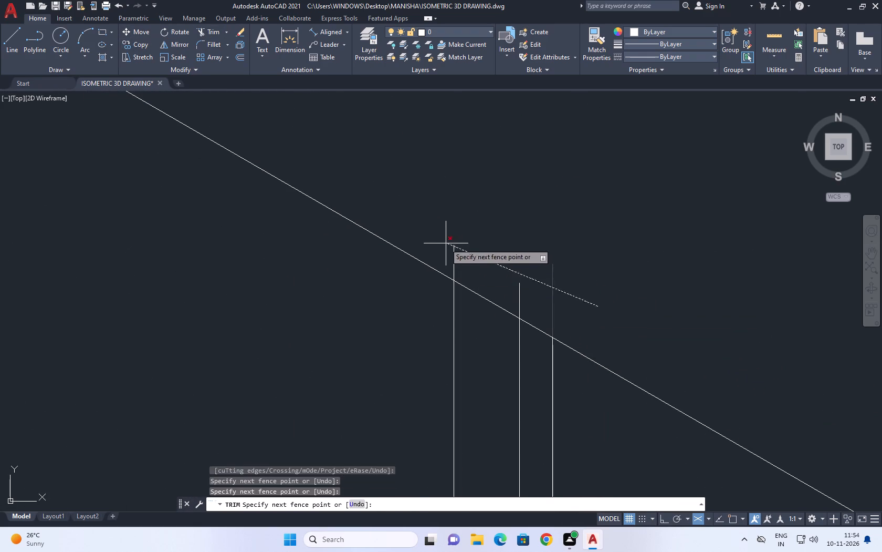
click(442, 241)
click(496, 291)
click(571, 301)
right_click(508, 249)
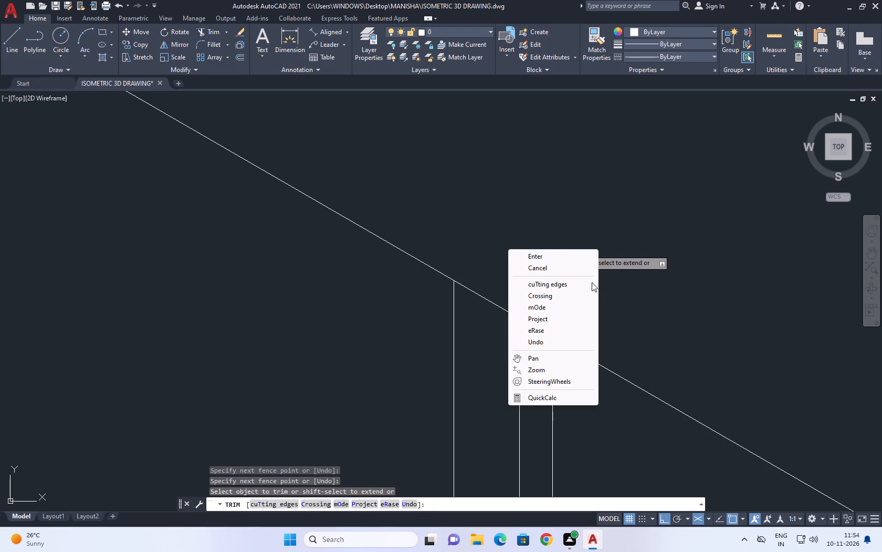
click(560, 270)
Trim the long sloping top line beyond the middle column, over the top-floor slab.
scroll(381, 273, down, 4)
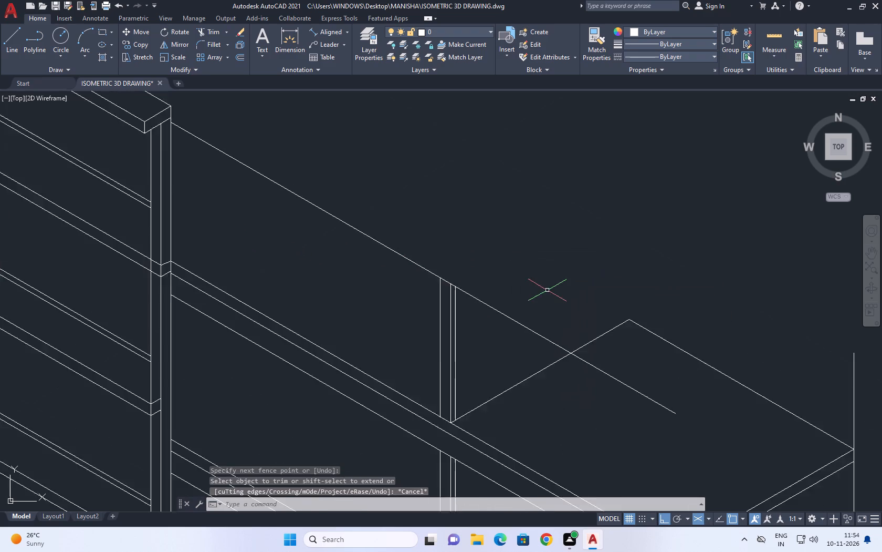
scroll(548, 290, down, 1)
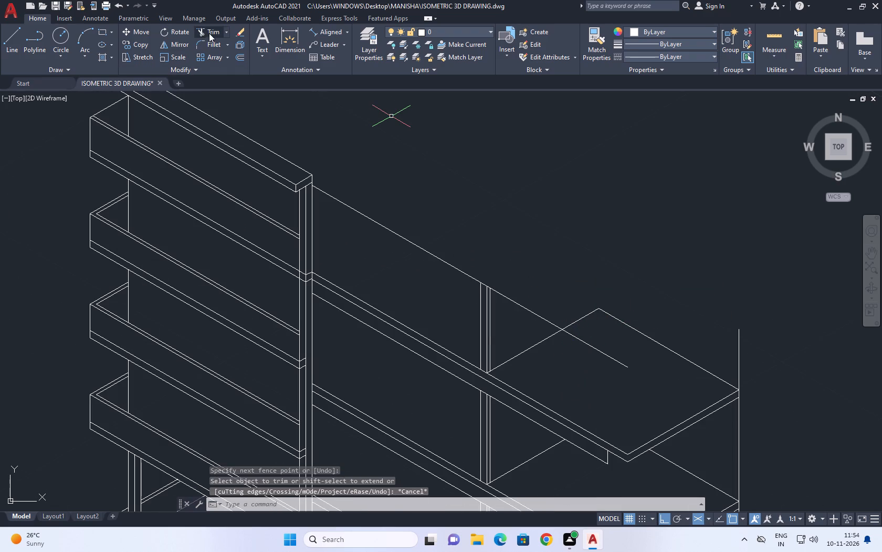
click(209, 33)
click(524, 287)
click(514, 316)
click(589, 339)
click(585, 355)
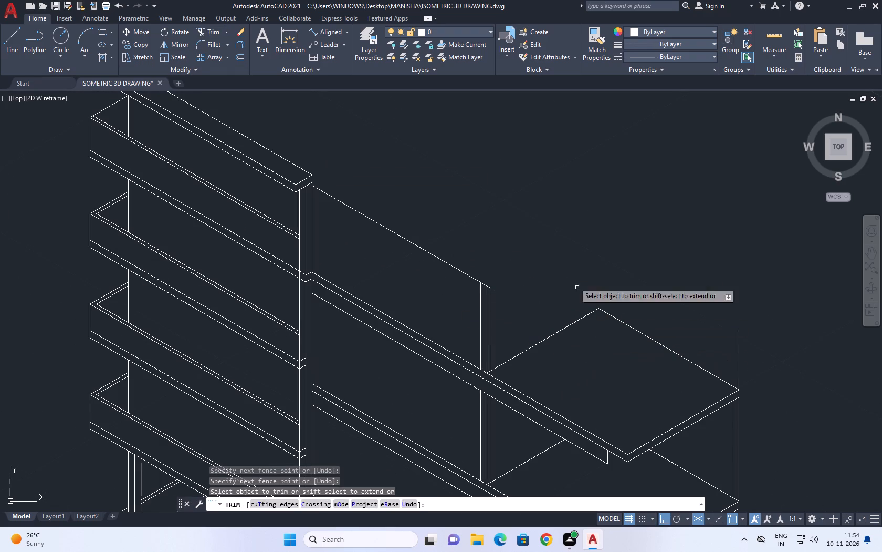
right_click(563, 259)
click(583, 275)
Draw a line about 4 units long at 30° from the top corner of the middle column, above the top-floor slab's rear edge.
scroll(450, 188, down, 2)
middle_drag(532, 156, 501, 185)
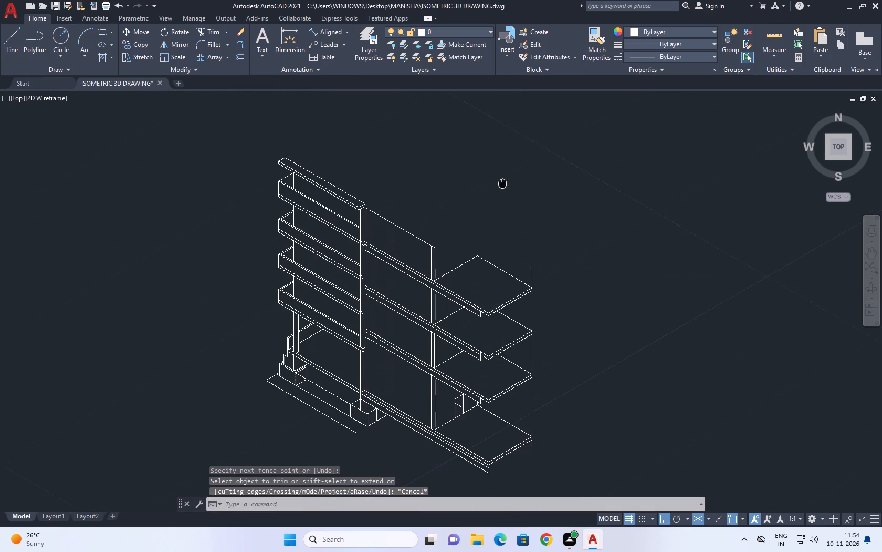
middle_drag(501, 185, 499, 186)
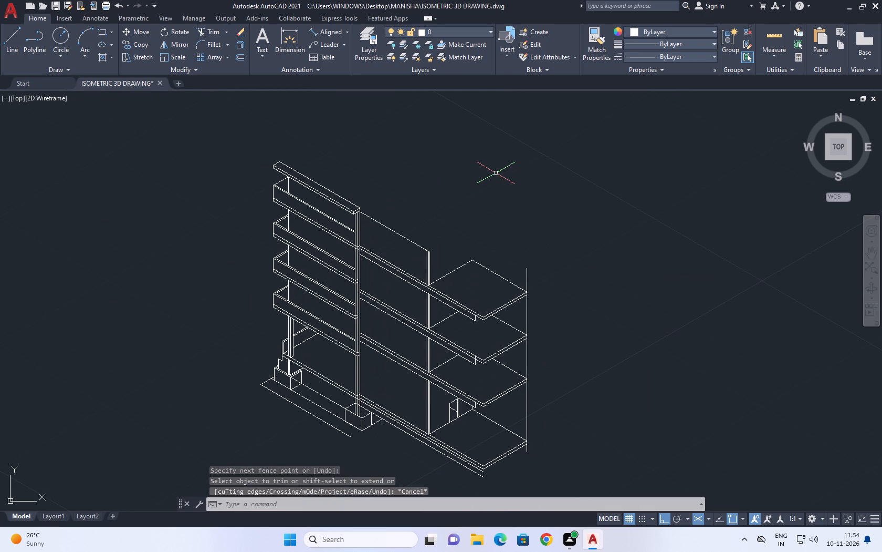
click(4, 35)
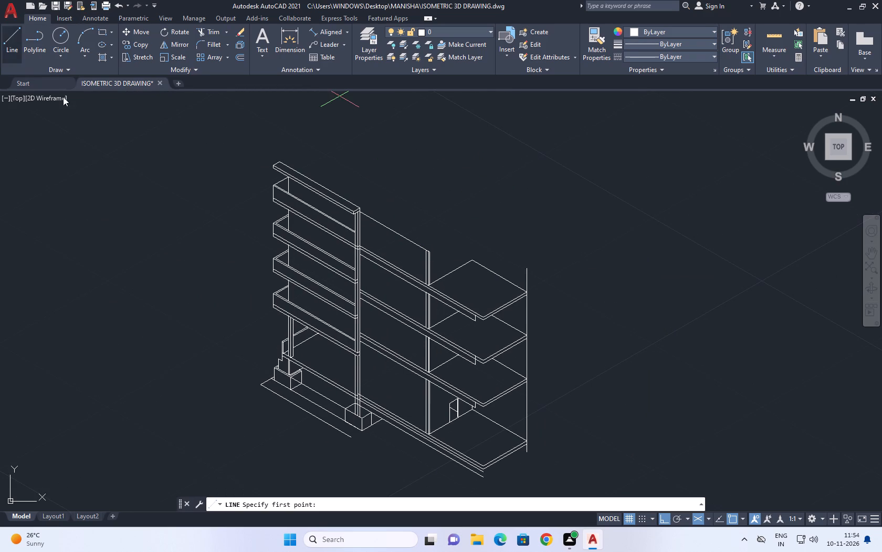
scroll(421, 243, up, 3)
click(440, 267)
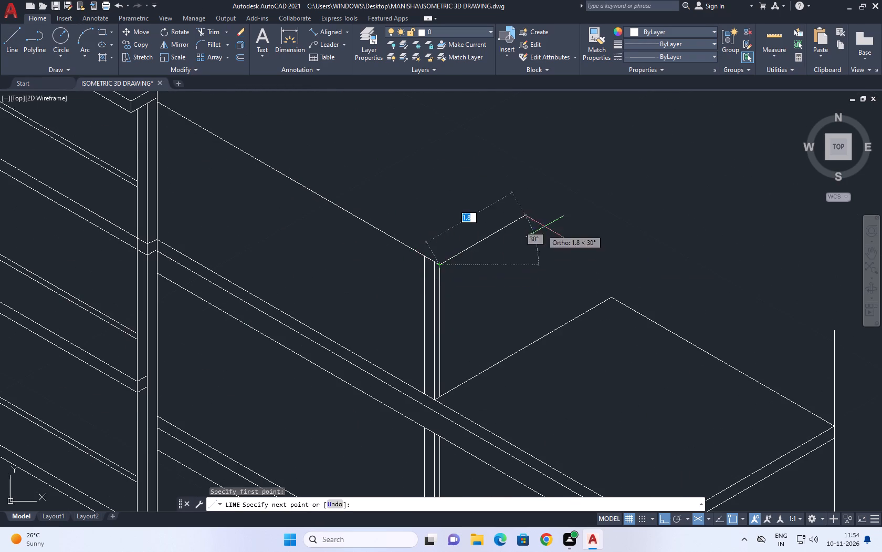
scroll(584, 219, down, 1)
middle_drag(631, 189, 530, 213)
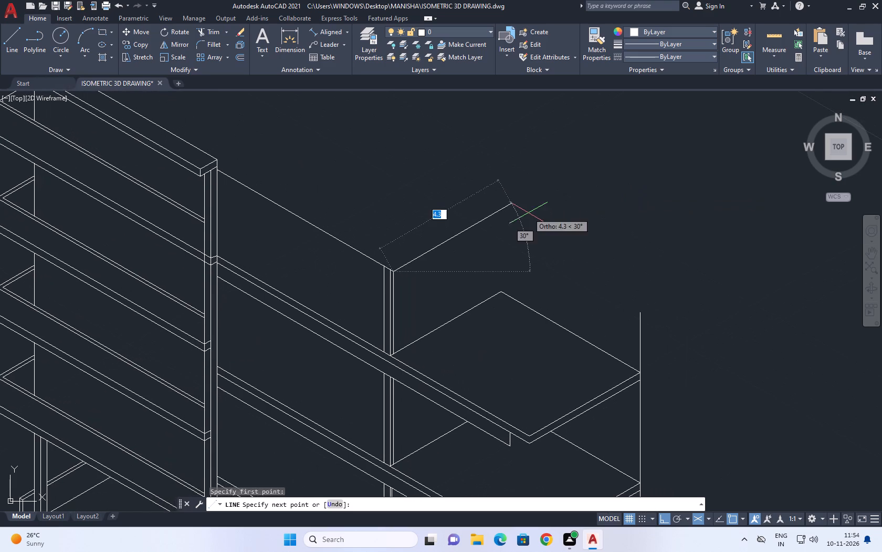
click(511, 209)
right_click(533, 157)
click(589, 173)
Draw a vertical line in the right isoplane from the top-floor slab's back corner up past the 30° top line.
right_click(590, 179)
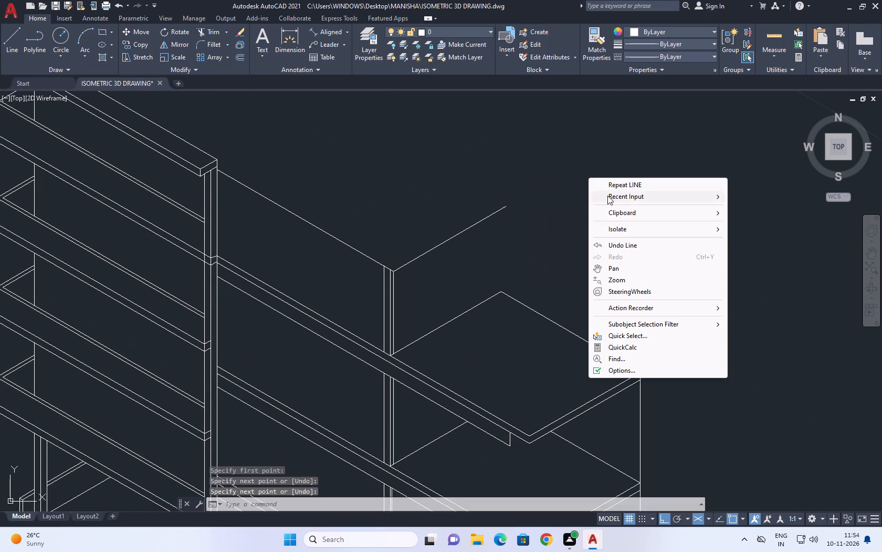
click(652, 197)
click(640, 179)
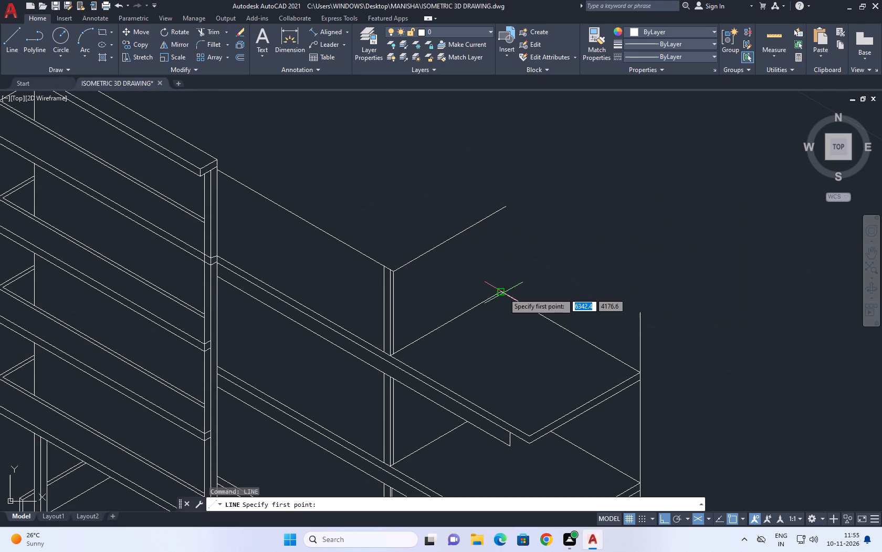
click(501, 291)
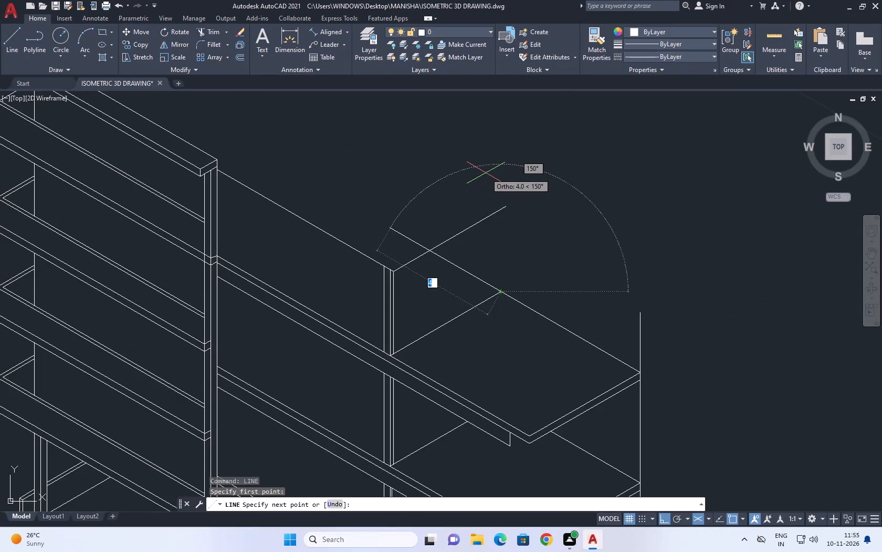
key(F5)
click(503, 155)
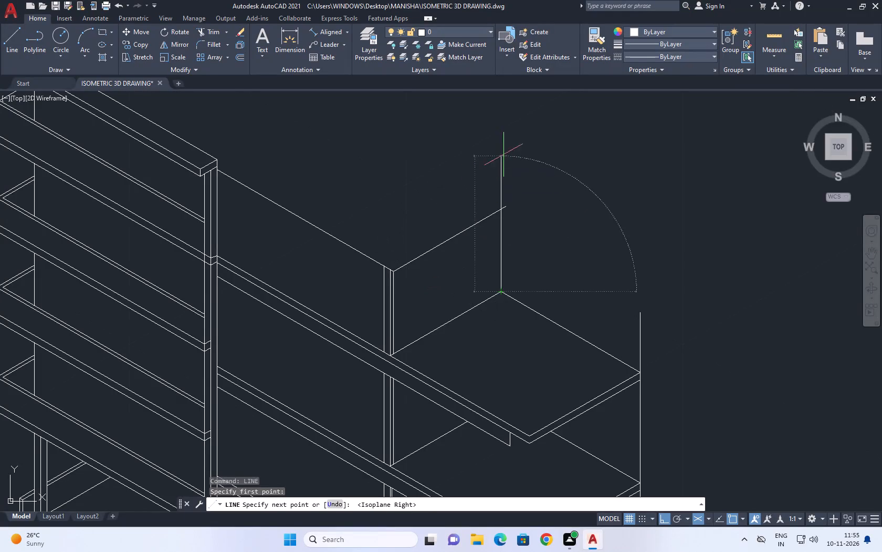
right_click(545, 158)
click(569, 174)
Draw a line in the left isoplane from the intersection above the slab's back corner, sloping down past the outer vertical line.
right_click(544, 155)
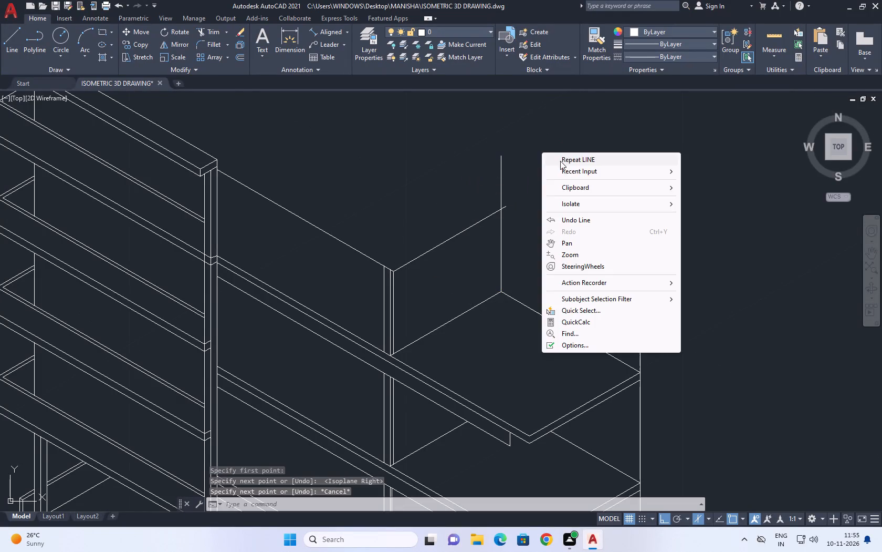
click(565, 161)
scroll(498, 202, up, 2)
click(505, 219)
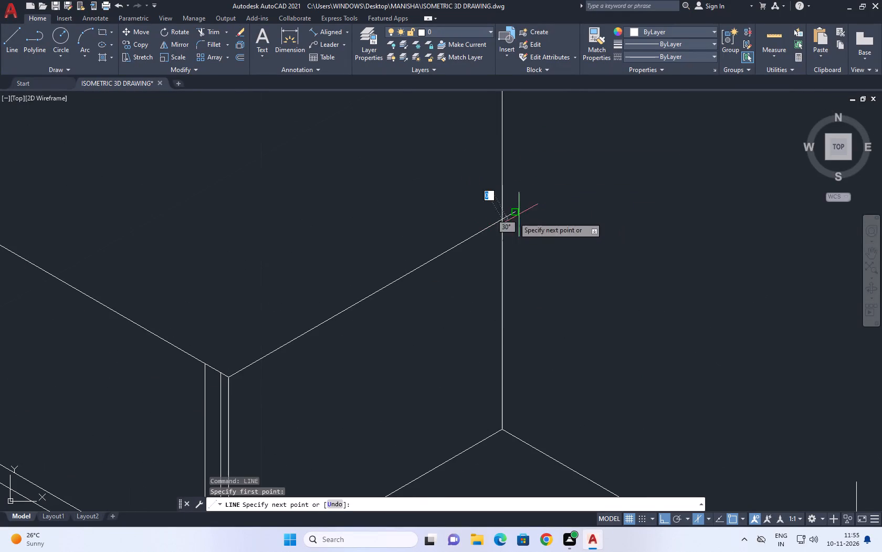
scroll(534, 211, down, 2)
key(F5)
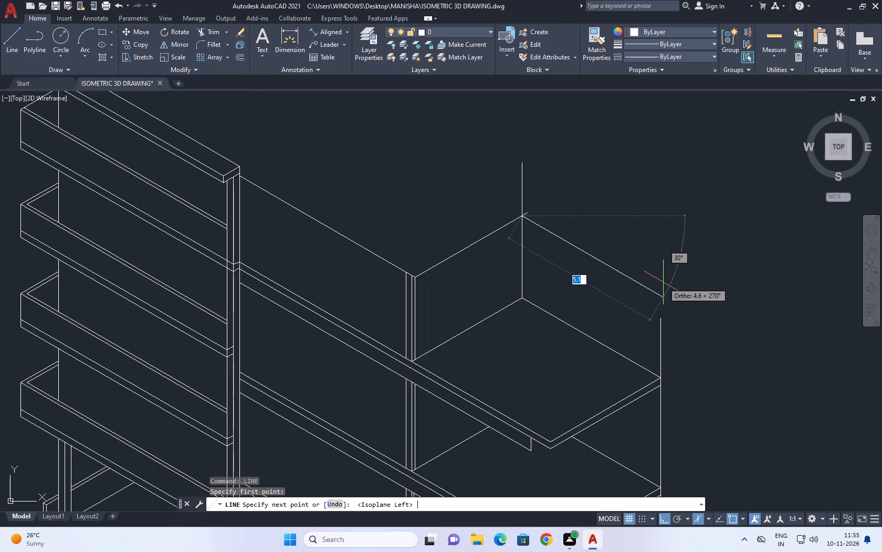
click(696, 304)
right_drag(690, 227, 684, 226)
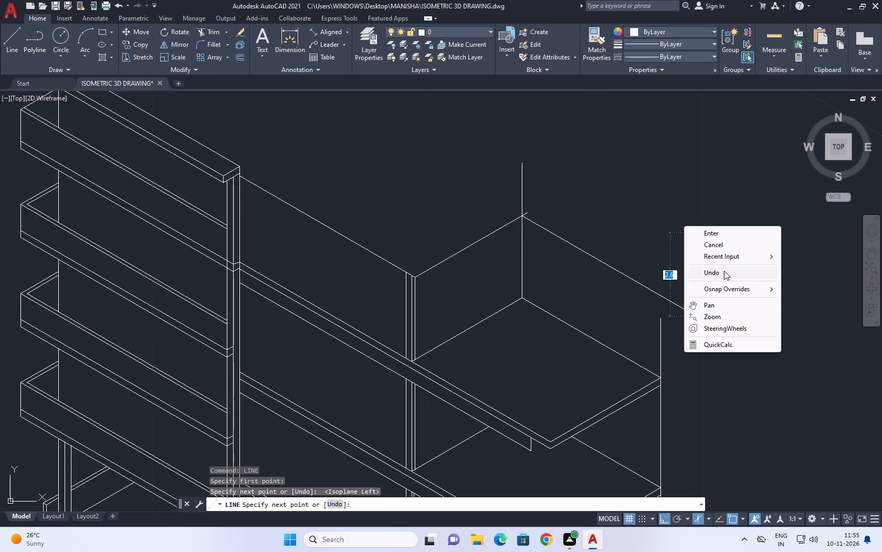
click(719, 243)
Extend the building's outer vertical line up to the new sloping top line.
scroll(600, 322, down, 1)
middle_drag(649, 333, 659, 313)
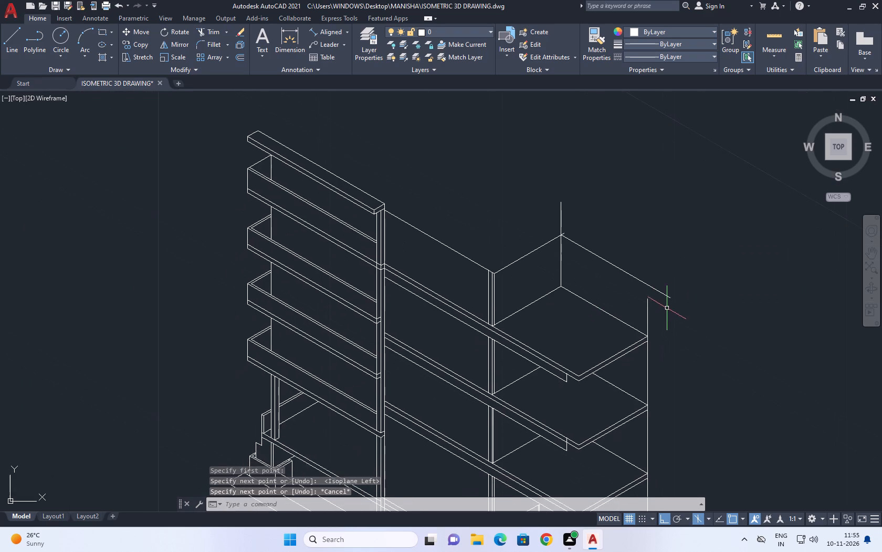
text(EX)
key(space)
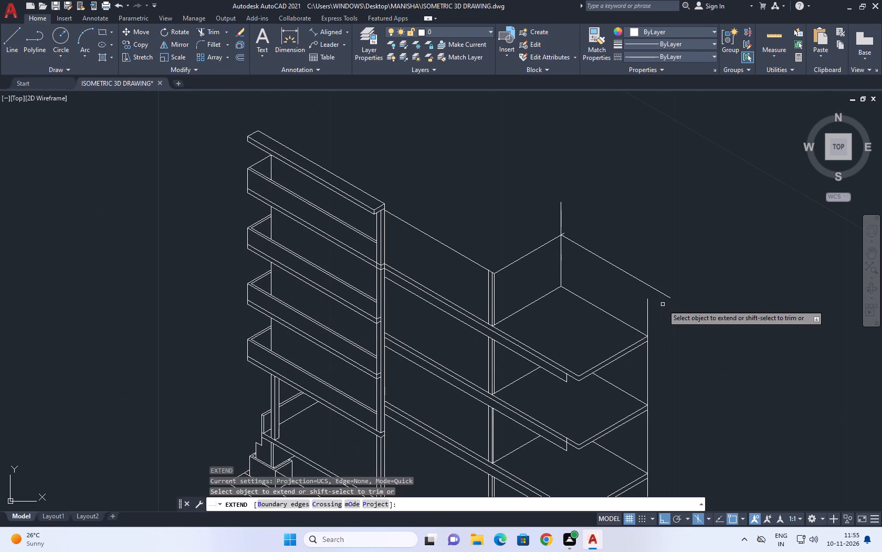
click(626, 303)
click(687, 323)
right_click(667, 186)
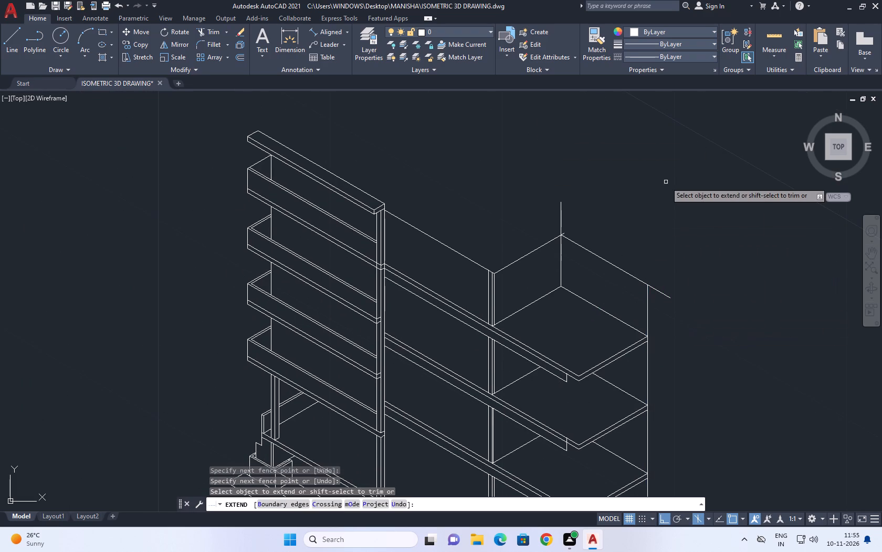
click(696, 202)
Trim the sloping top line beyond the outer vertical line and the 30° top line's stub past the back-corner vertical.
click(209, 30)
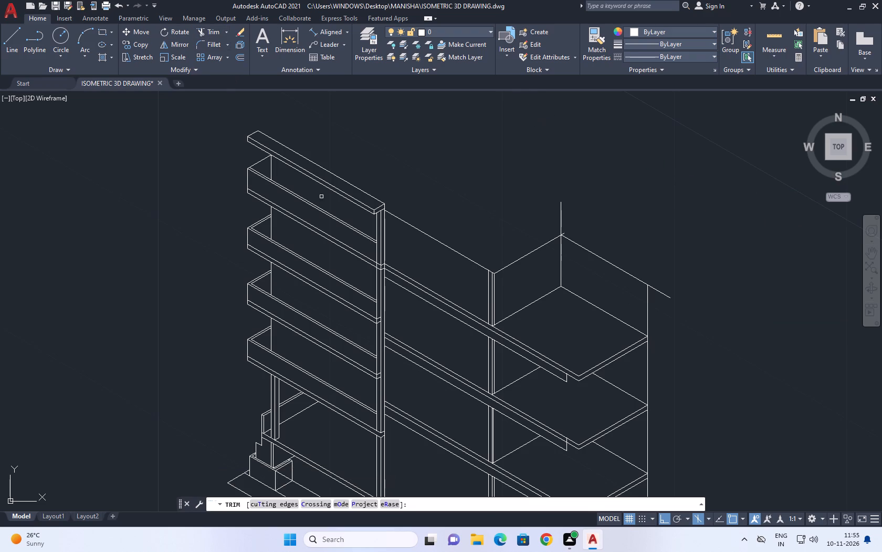
scroll(674, 297, up, 1)
click(658, 269)
drag(658, 309, 658, 319)
scroll(491, 196, up, 1)
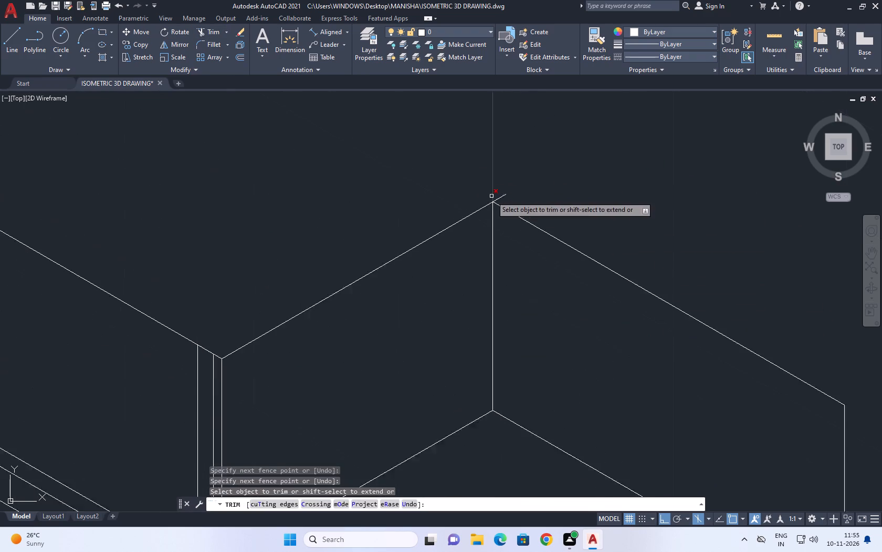
scroll(491, 196, up, 3)
click(510, 208)
click(497, 179)
right_click(536, 199)
click(561, 208)
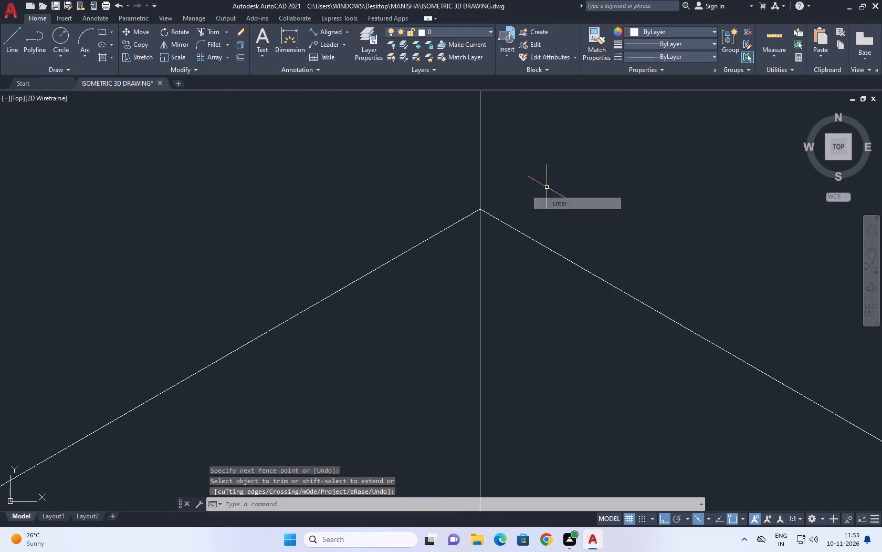
Shorten the back-corner vertical line so its upper end meets the apex where the two sloping top lines join.
scroll(539, 171, down, 3)
middle_drag(547, 144, 559, 315)
drag(564, 283, 550, 286)
click(514, 291)
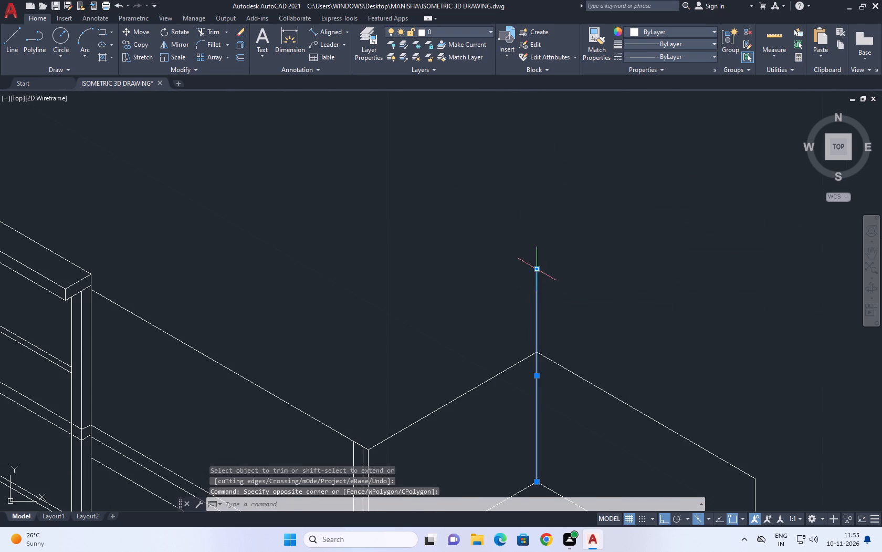
click(538, 270)
click(538, 352)
right_drag(514, 201, 510, 193)
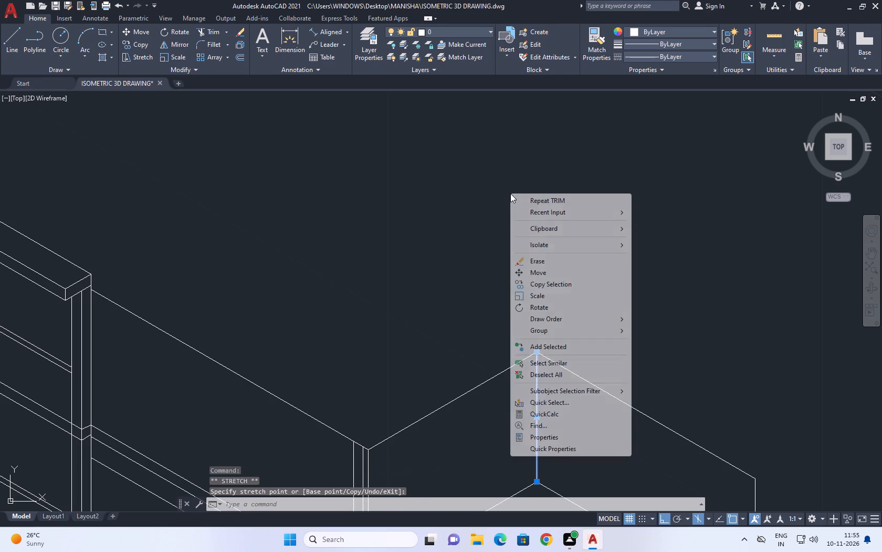
click(542, 377)
Copy the top floor's three upper outline lines straight down by 0.226 from their end beside the tall column.
scroll(480, 272, down, 2)
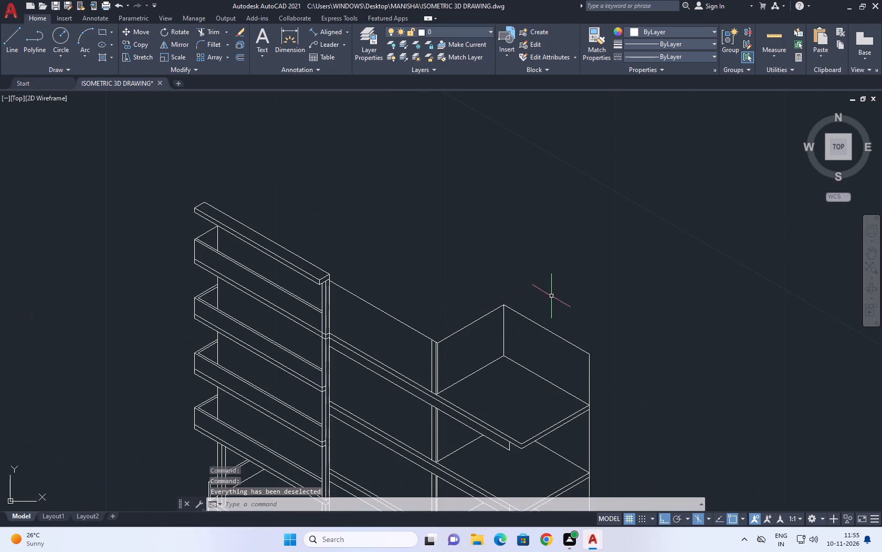
middle_drag(551, 287, 537, 161)
scroll(508, 202, down, 1)
middle_drag(539, 222, 518, 203)
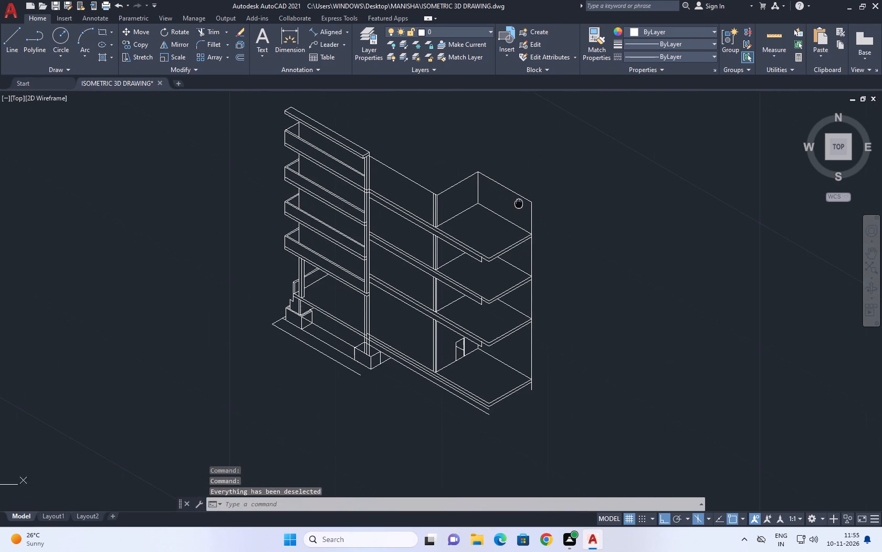
middle_drag(518, 203, 518, 202)
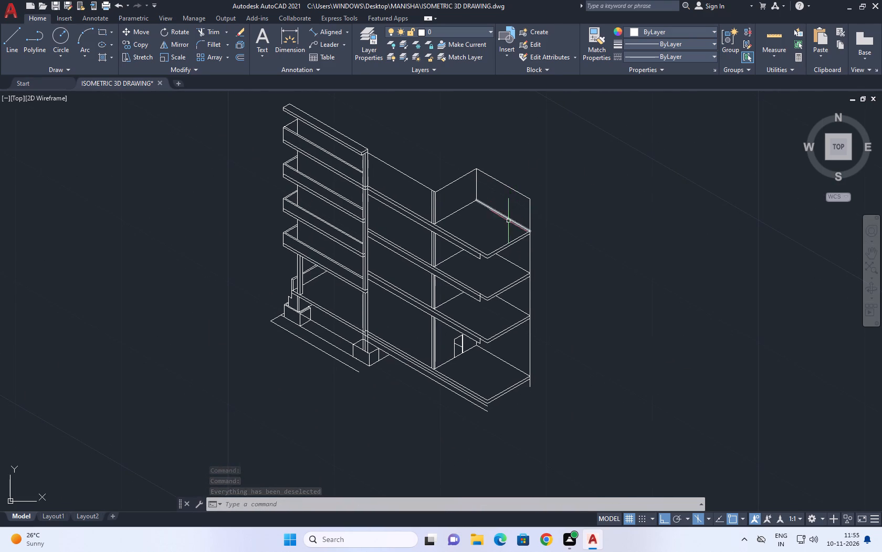
scroll(418, 184, up, 1)
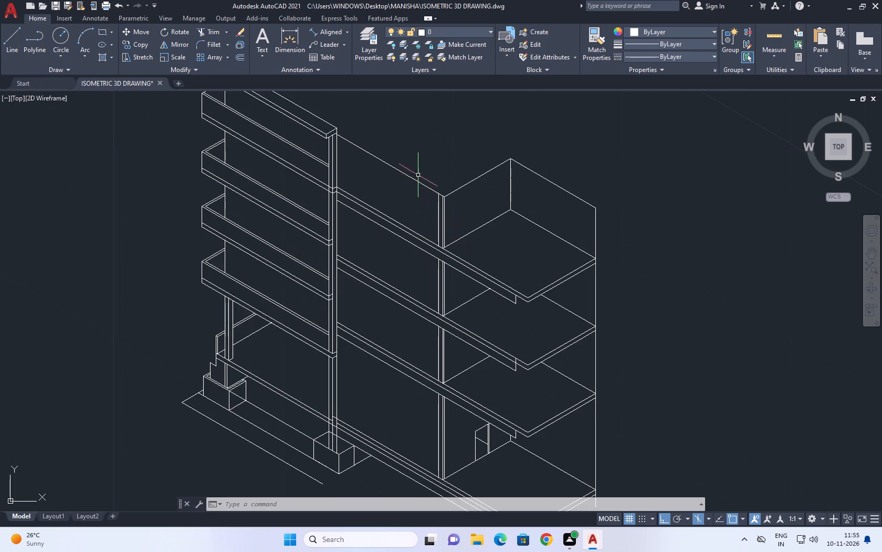
middle_drag(417, 173, 418, 253)
scroll(416, 249, up, 1)
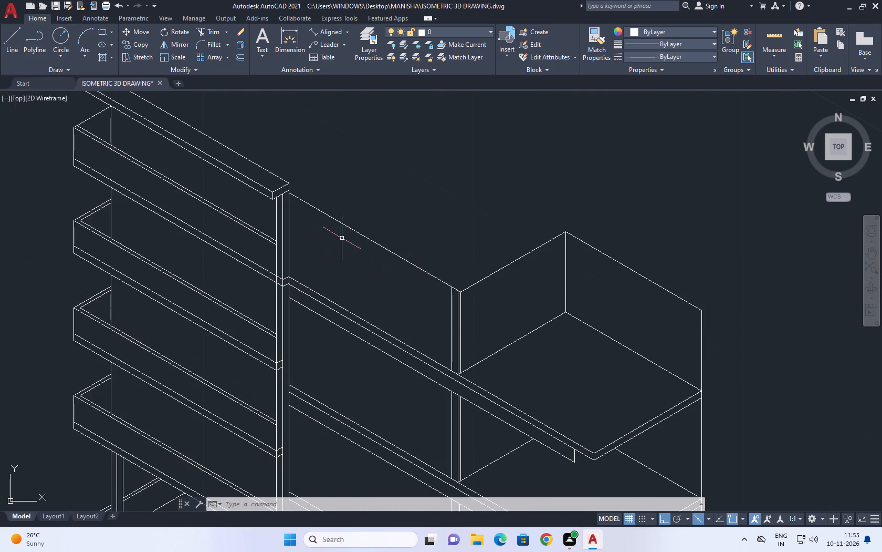
drag(364, 234, 361, 239)
click(354, 248)
click(354, 228)
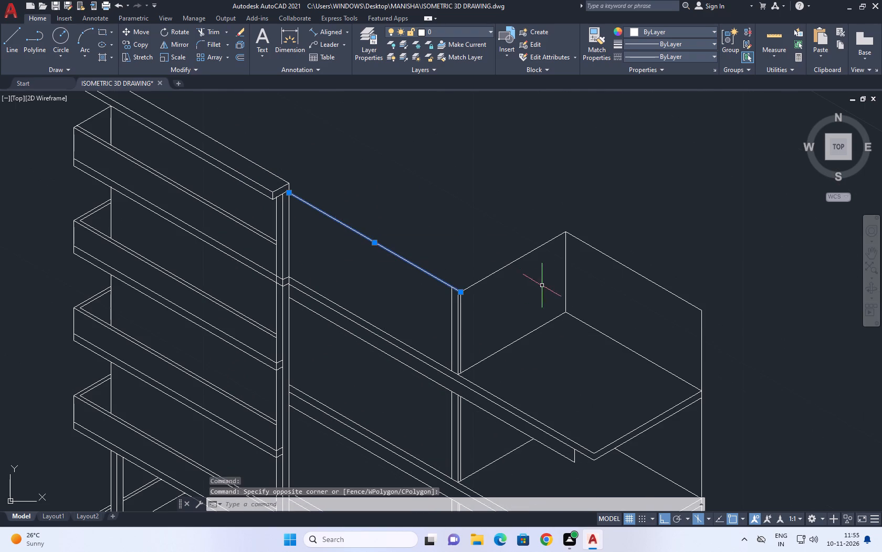
click(544, 288)
click(512, 235)
click(630, 253)
click(601, 281)
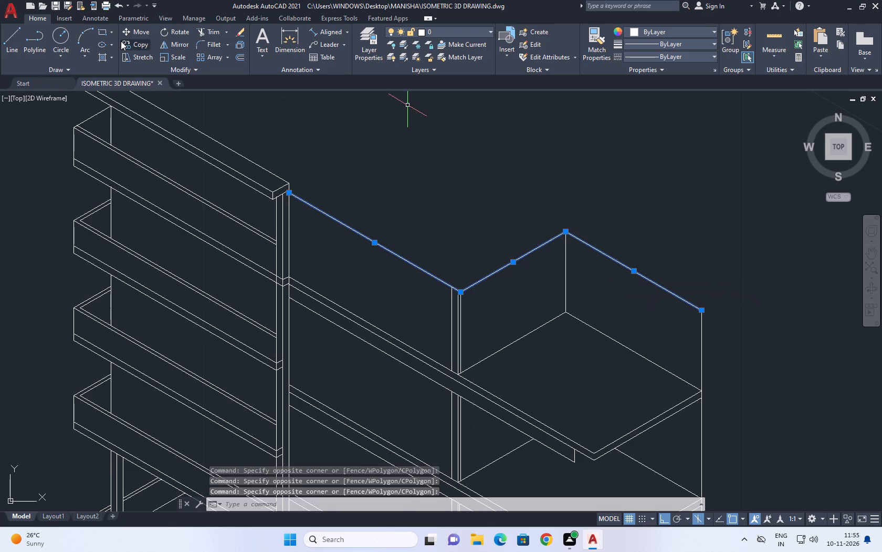
click(127, 43)
scroll(283, 201, up, 1)
click(290, 186)
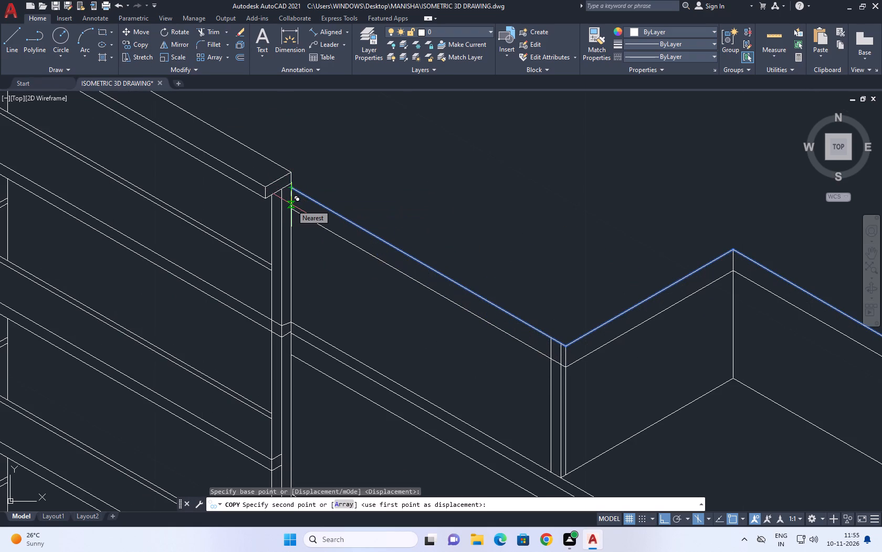
text(0.)
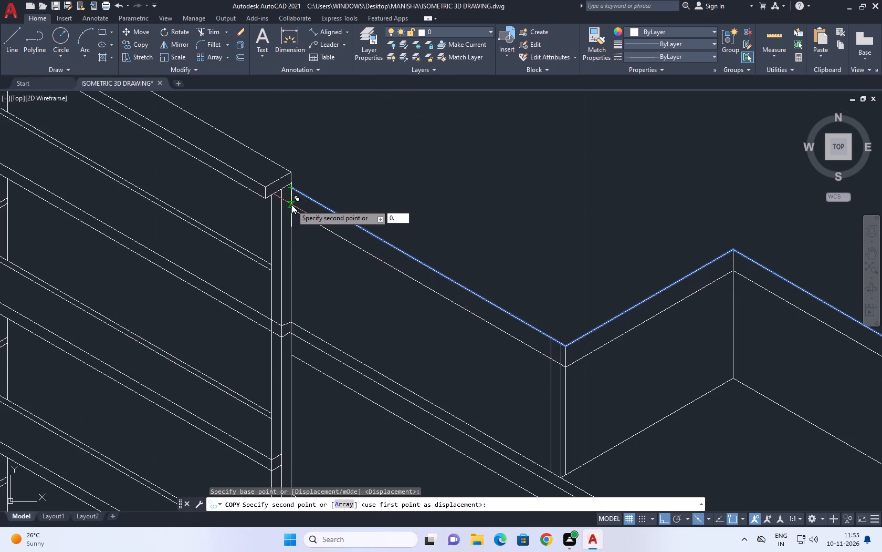
key(1)
key(BackSpace)
text(22)
key(6)
key(Return)
right_click(418, 178)
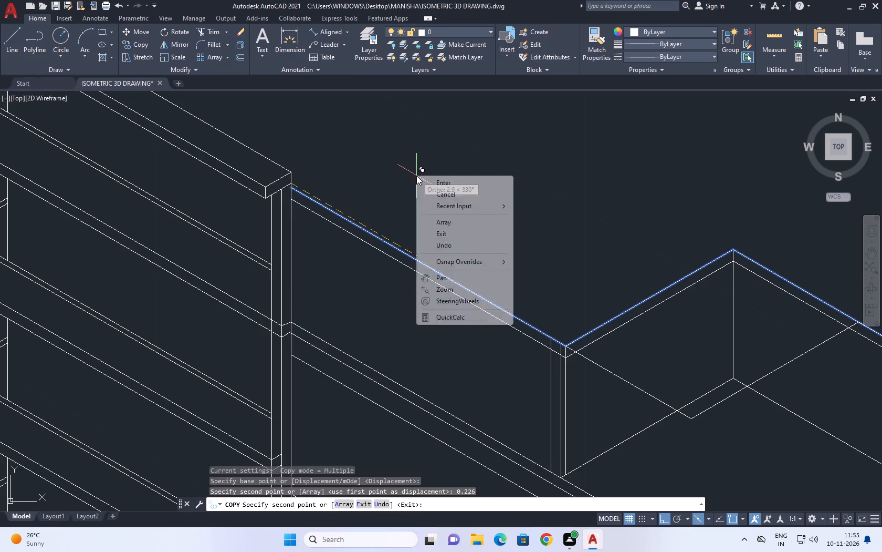
click(467, 196)
Trim the two inner column verticals between the doubled outline lines at the column where the outline turns.
scroll(407, 183, down, 2)
middle_drag(533, 198, 511, 186)
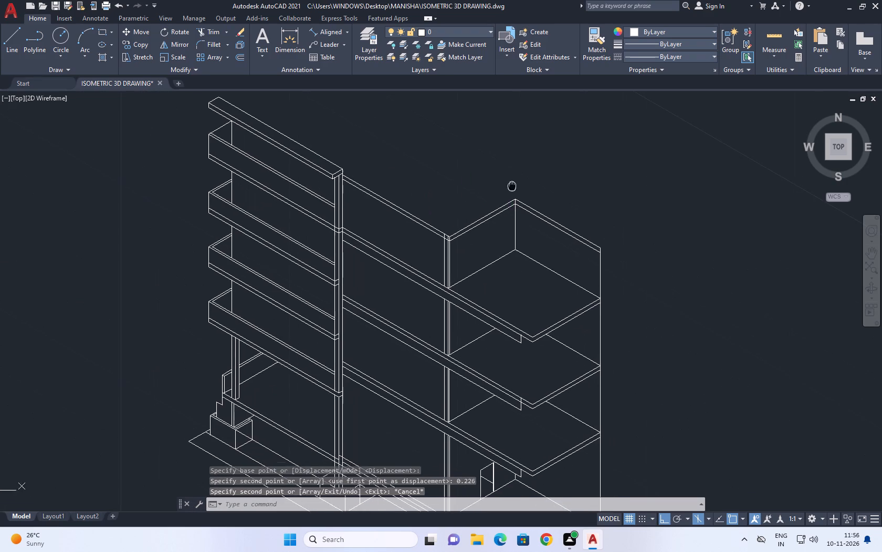
middle_drag(511, 186, 510, 186)
scroll(486, 211, up, 1)
click(213, 34)
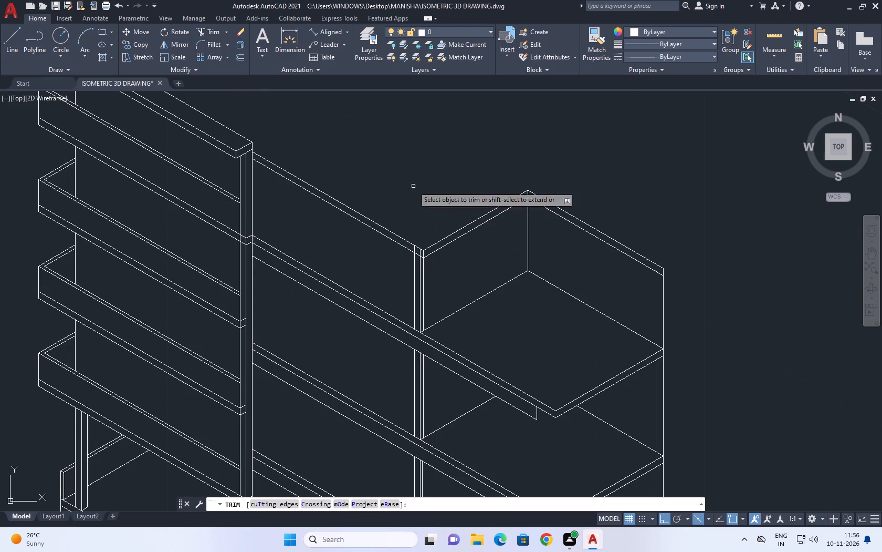
scroll(421, 258, up, 3)
click(384, 214)
click(426, 245)
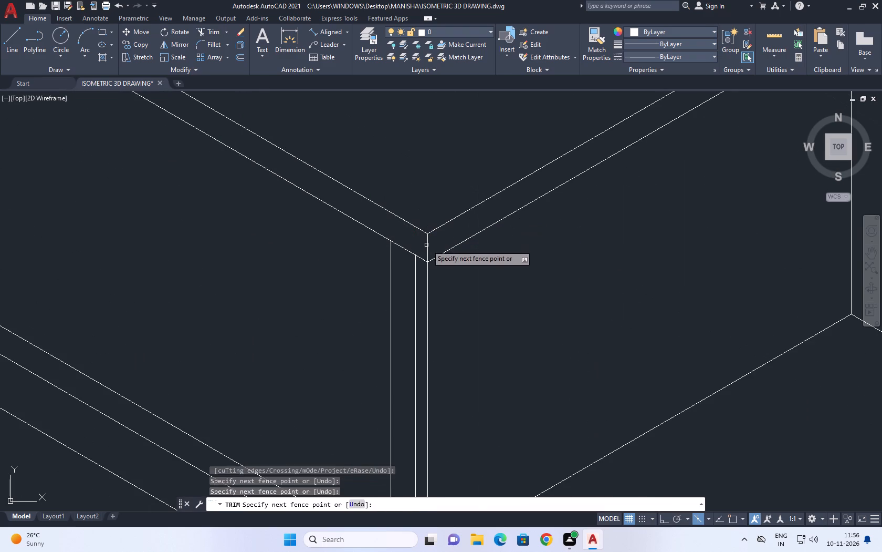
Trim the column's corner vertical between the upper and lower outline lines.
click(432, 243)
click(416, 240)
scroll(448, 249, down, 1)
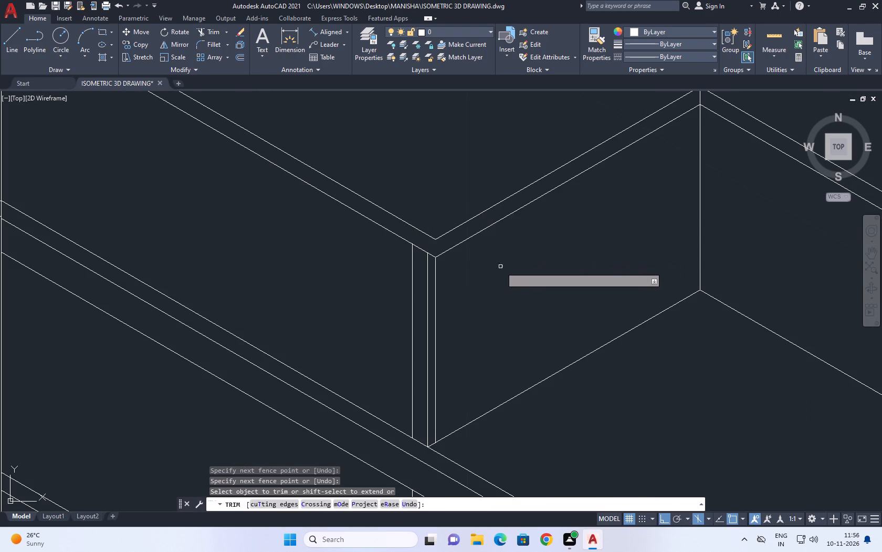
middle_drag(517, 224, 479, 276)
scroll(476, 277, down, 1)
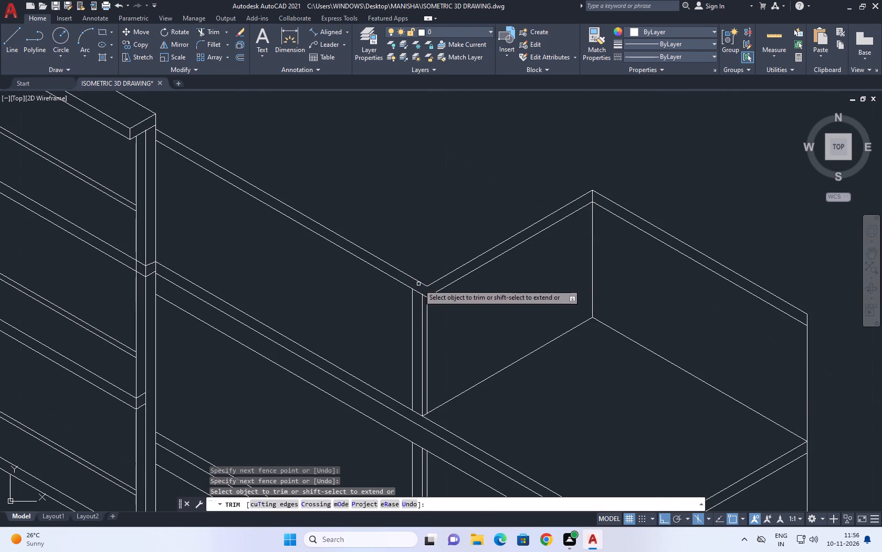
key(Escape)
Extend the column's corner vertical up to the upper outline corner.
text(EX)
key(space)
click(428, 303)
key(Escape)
Draw a line 1 unit up from the roof slab's rear corner above the column, continuing parallel to the slab past its far end.
scroll(463, 284, down, 1)
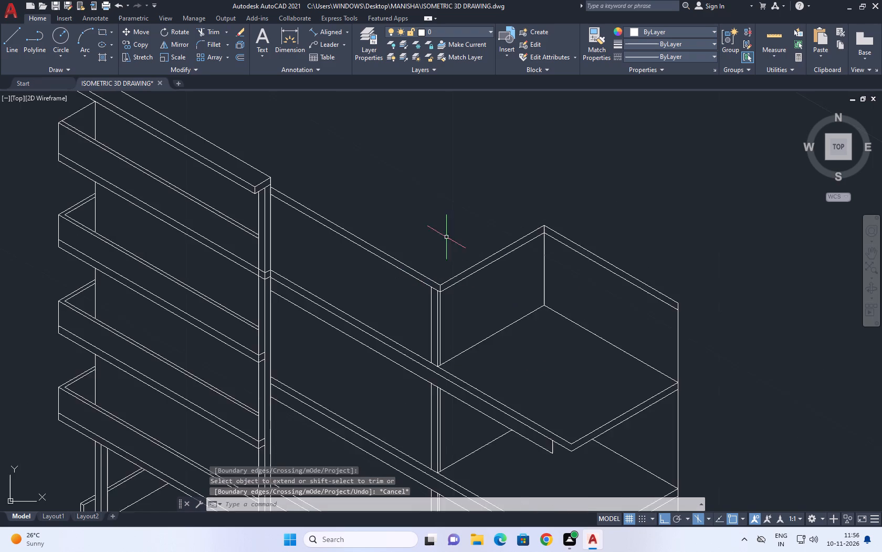
middle_drag(441, 207, 466, 288)
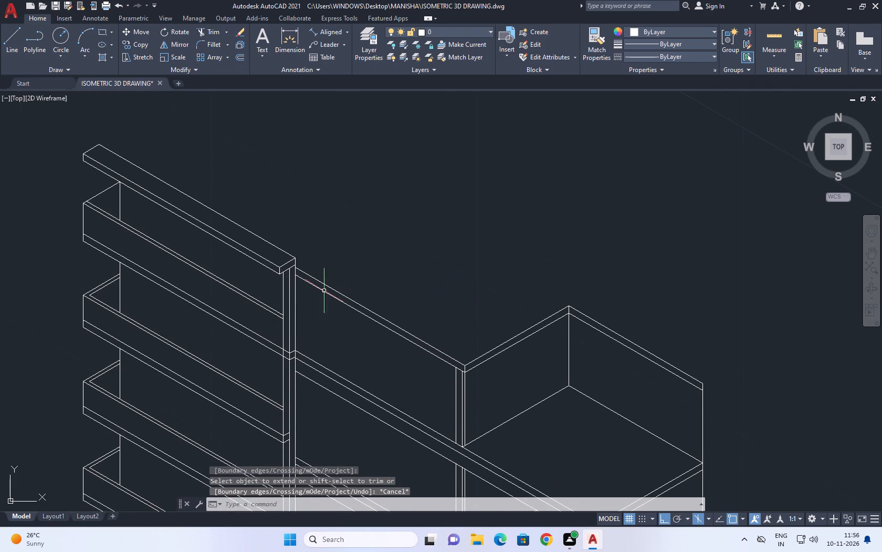
scroll(287, 259, up, 3)
middle_drag(310, 252, 360, 309)
key(l)
key(space)
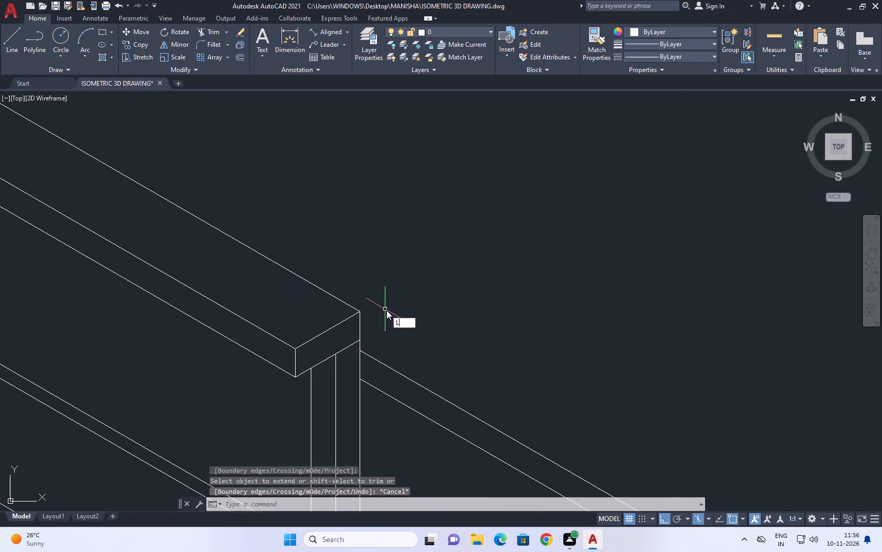
click(361, 315)
scroll(349, 205, down, 2)
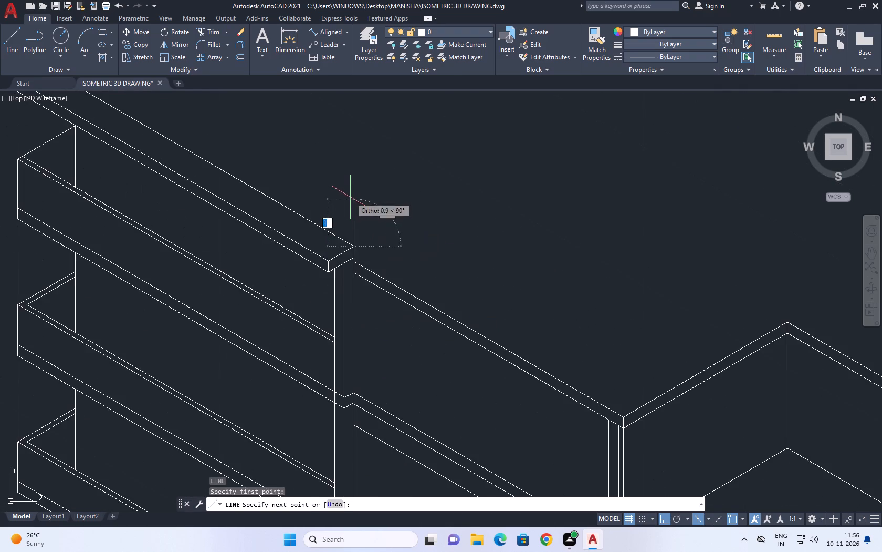
middle_drag(350, 196, 355, 257)
text(1)
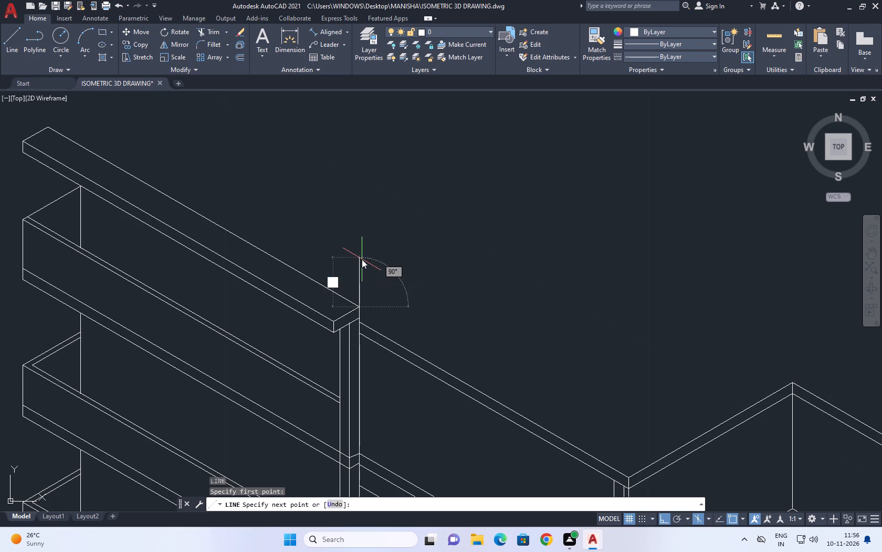
key(space)
middle_drag(82, 134, 326, 296)
click(268, 242)
key(space)
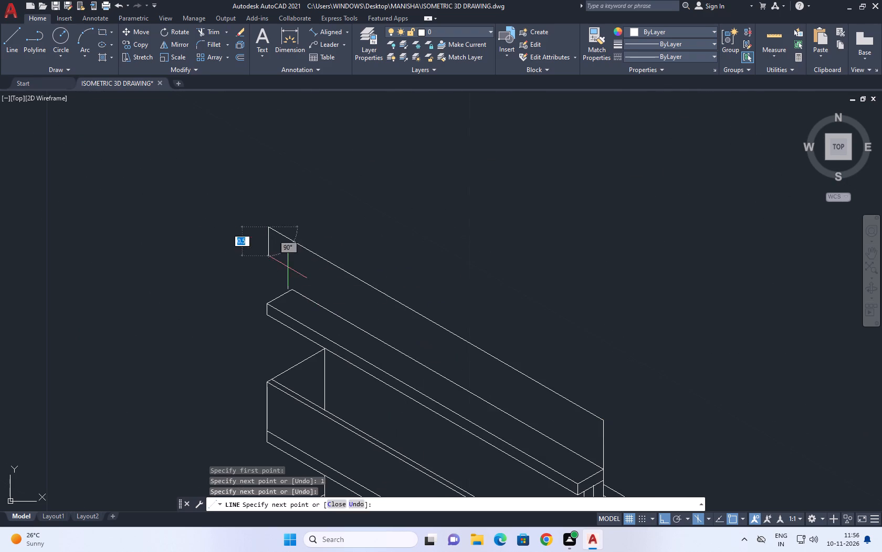
Draw a vertical line from the roof slab's far rear corner up past the new sloping line.
key(space)
click(289, 287)
click(296, 187)
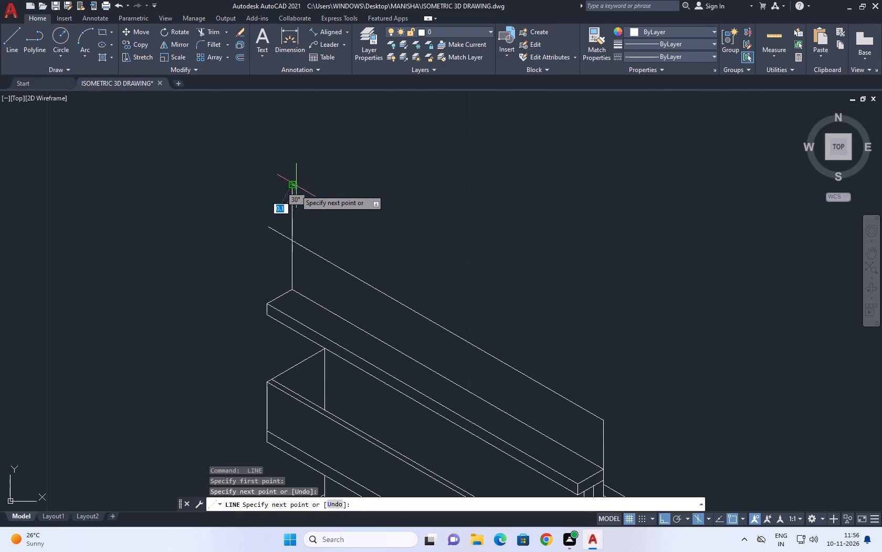
key(Escape)
Trim the overhanging ends of the sloping line and the vertical where they cross above the roof slab's far corner.
text(TR)
key(space)
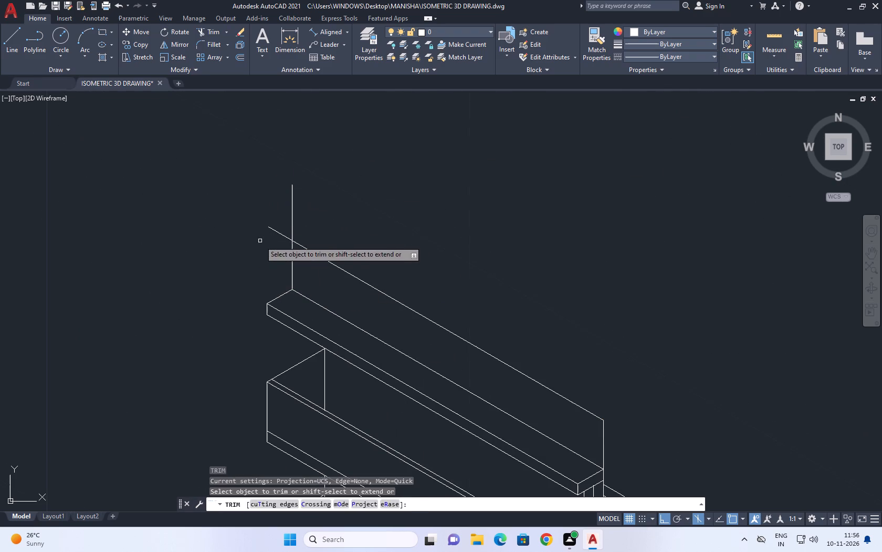
click(260, 241)
click(403, 204)
key(Escape)
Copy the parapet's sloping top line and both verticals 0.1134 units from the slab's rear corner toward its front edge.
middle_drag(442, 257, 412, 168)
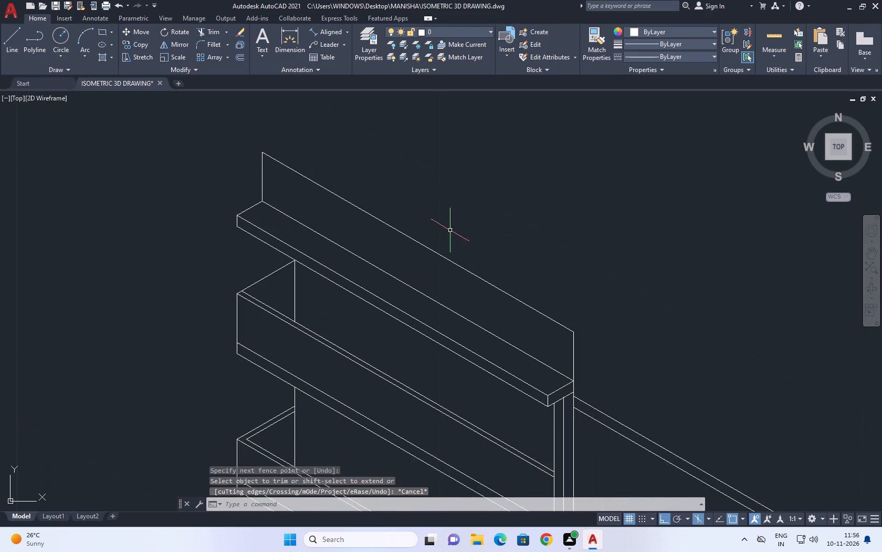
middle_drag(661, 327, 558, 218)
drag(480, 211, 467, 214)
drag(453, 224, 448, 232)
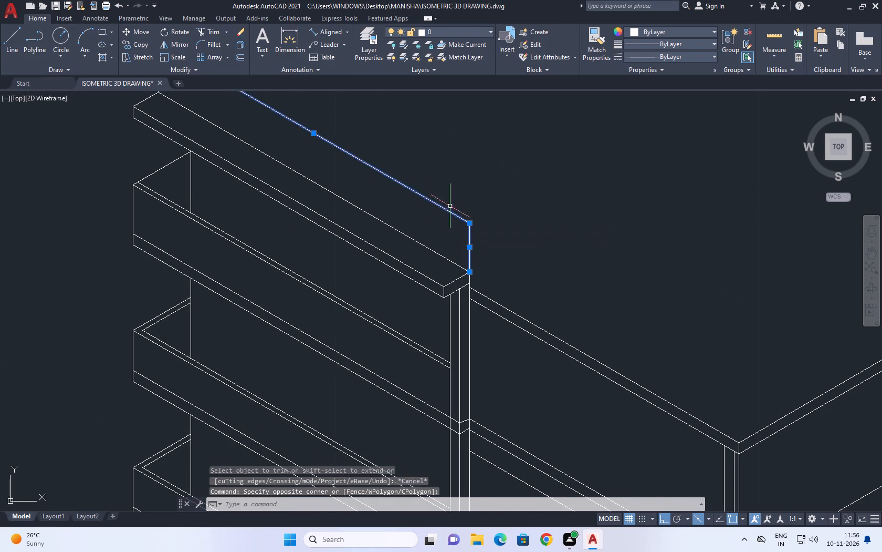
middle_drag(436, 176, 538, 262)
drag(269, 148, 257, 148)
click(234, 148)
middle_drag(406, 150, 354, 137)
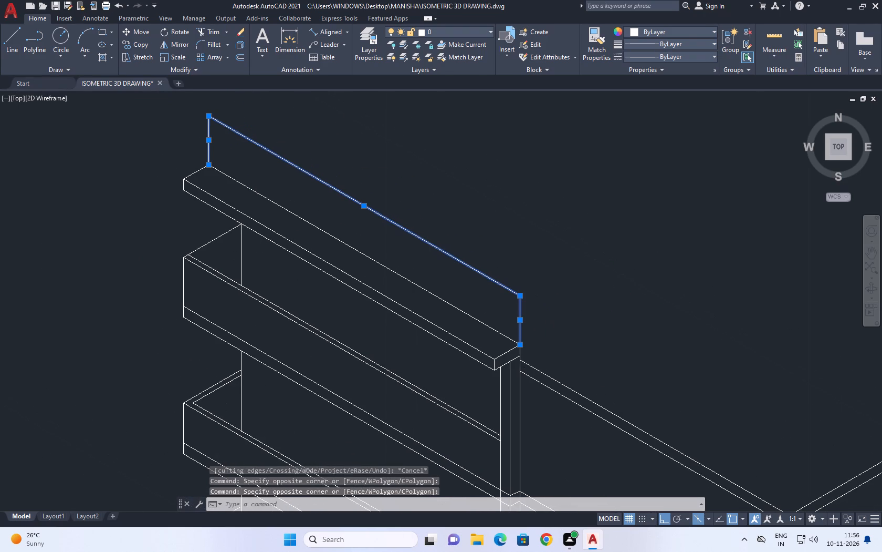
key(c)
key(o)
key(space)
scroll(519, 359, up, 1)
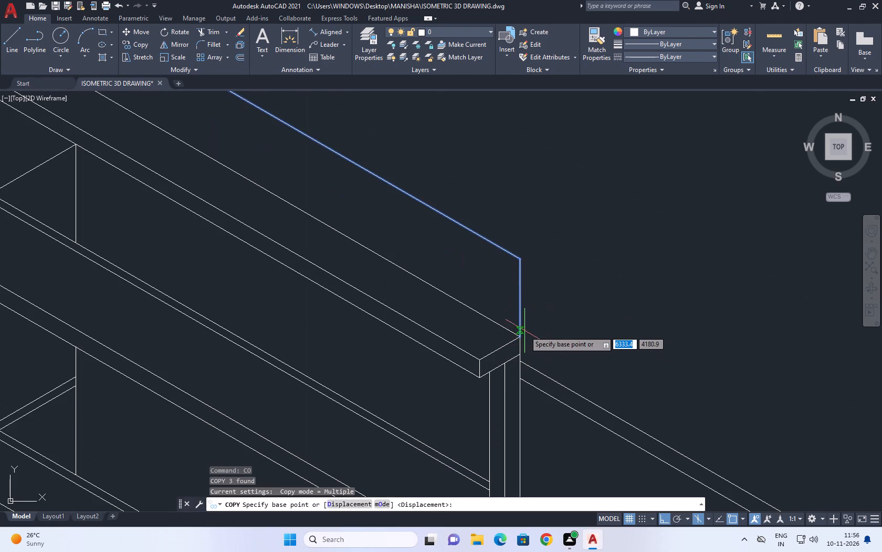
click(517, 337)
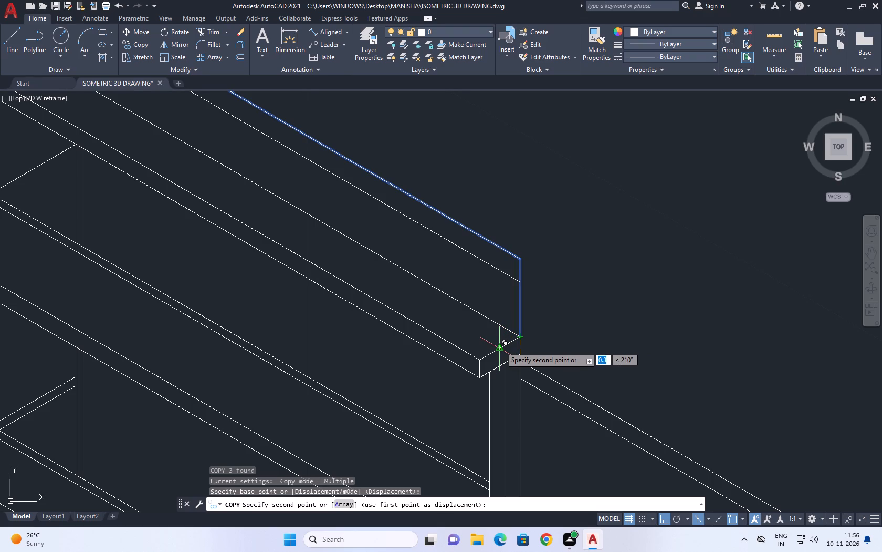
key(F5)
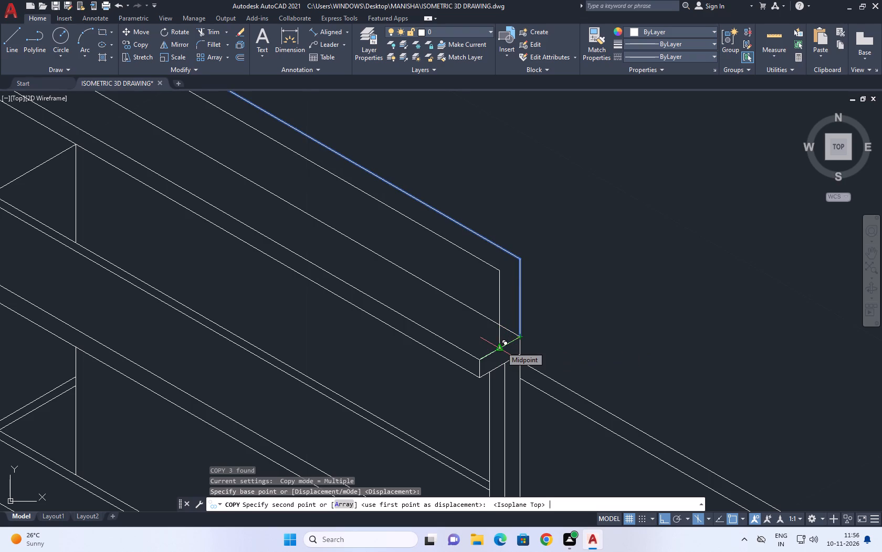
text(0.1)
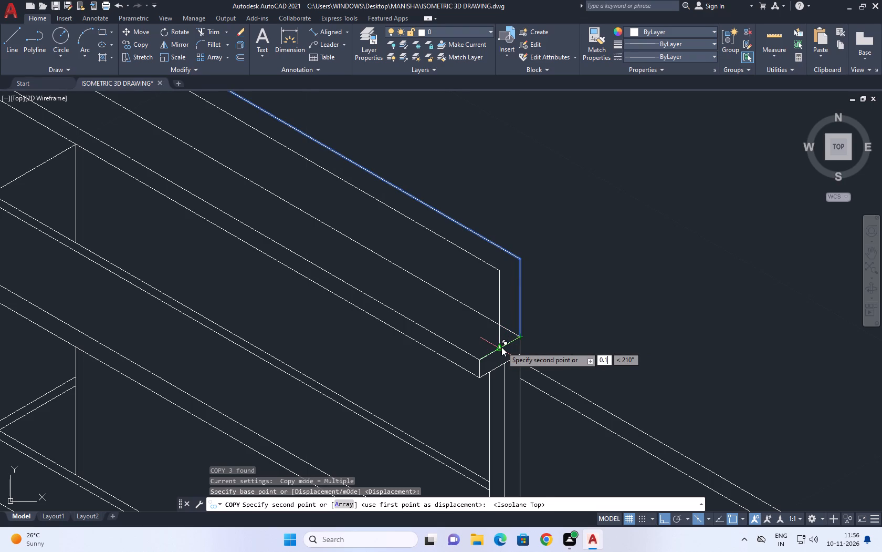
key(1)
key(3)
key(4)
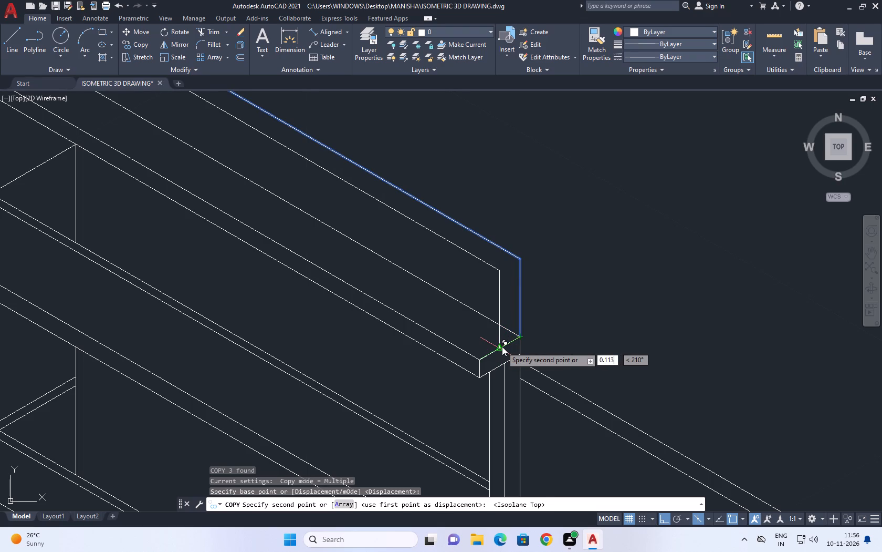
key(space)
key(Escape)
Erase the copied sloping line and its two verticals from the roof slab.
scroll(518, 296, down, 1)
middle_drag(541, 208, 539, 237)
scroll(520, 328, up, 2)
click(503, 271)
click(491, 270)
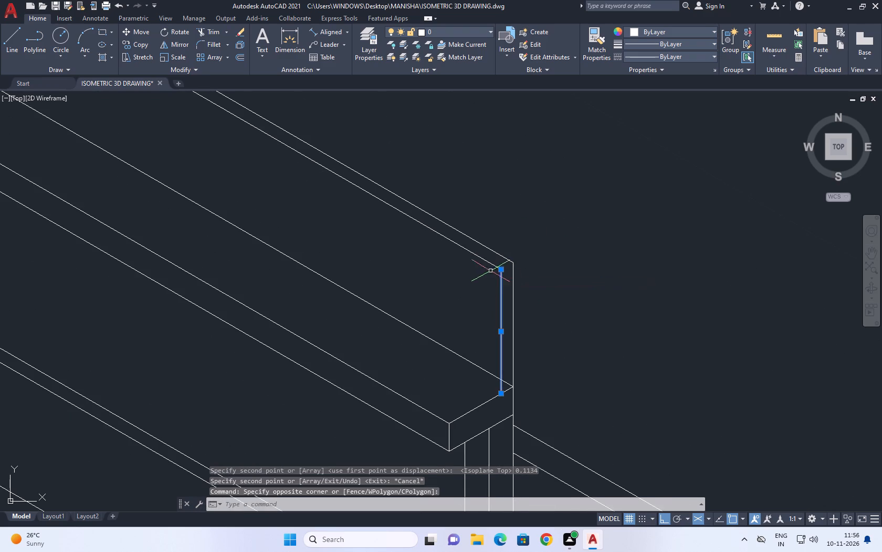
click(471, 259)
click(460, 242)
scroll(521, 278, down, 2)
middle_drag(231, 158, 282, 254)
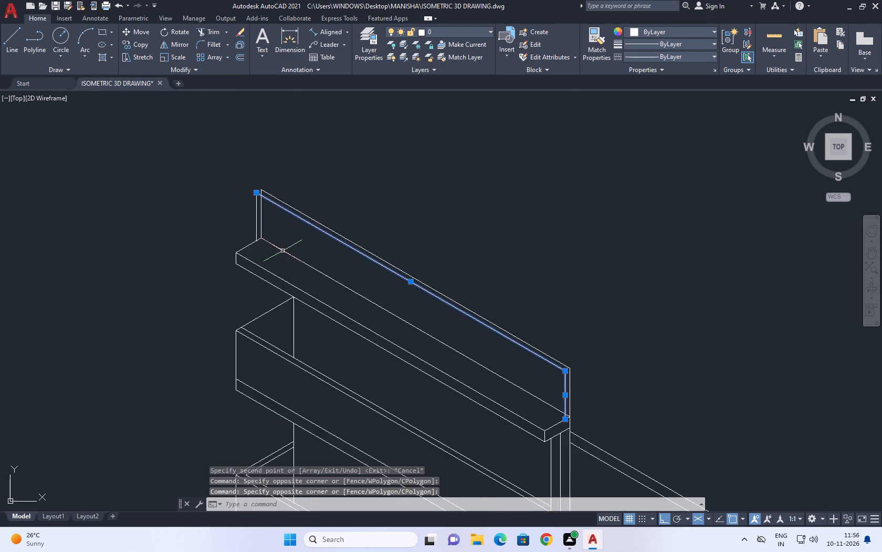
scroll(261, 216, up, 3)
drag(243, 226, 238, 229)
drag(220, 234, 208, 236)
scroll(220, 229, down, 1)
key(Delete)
Copy the parapet's sloping top line and both verticals 0.226 units from the slab's rear corner along its end edge toward the front.
scroll(297, 230, down, 2)
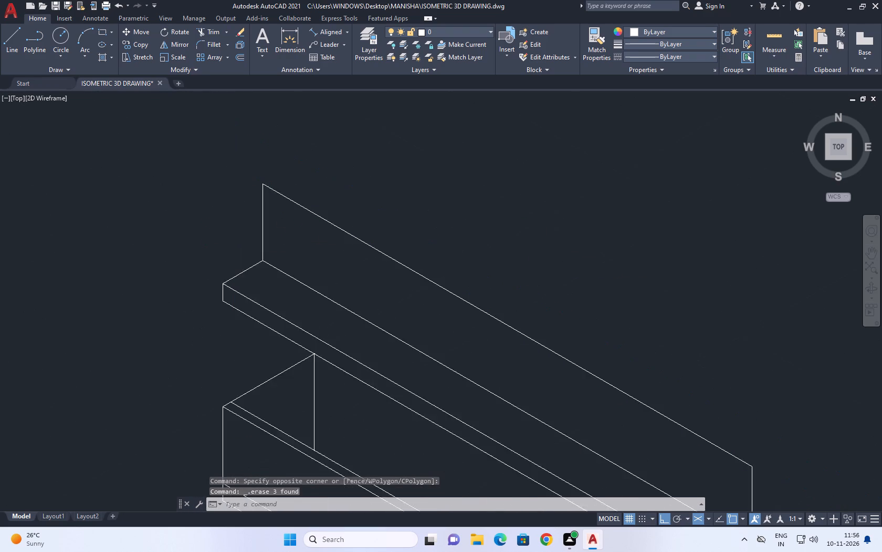
middle_drag(577, 293, 540, 226)
drag(556, 348, 549, 333)
click(535, 300)
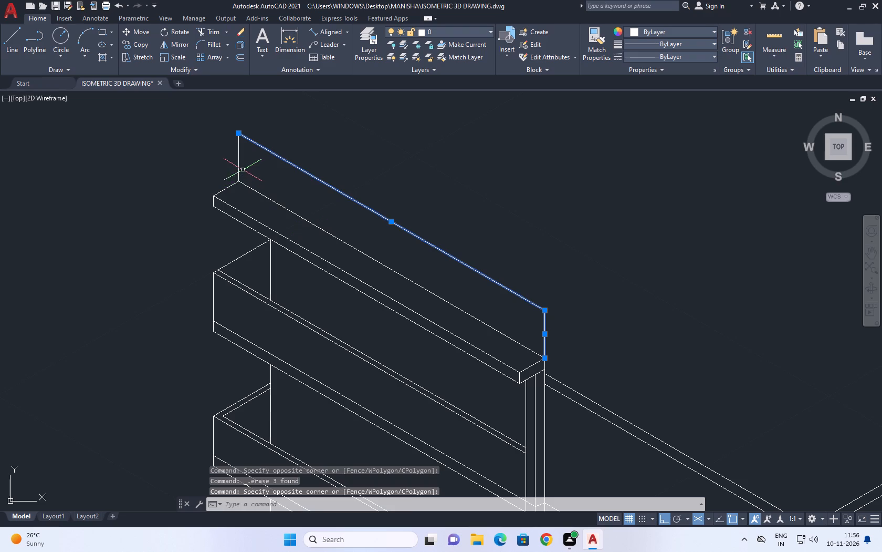
click(243, 168)
click(211, 152)
middle_drag(289, 153, 241, 139)
key(c)
key(o)
key(space)
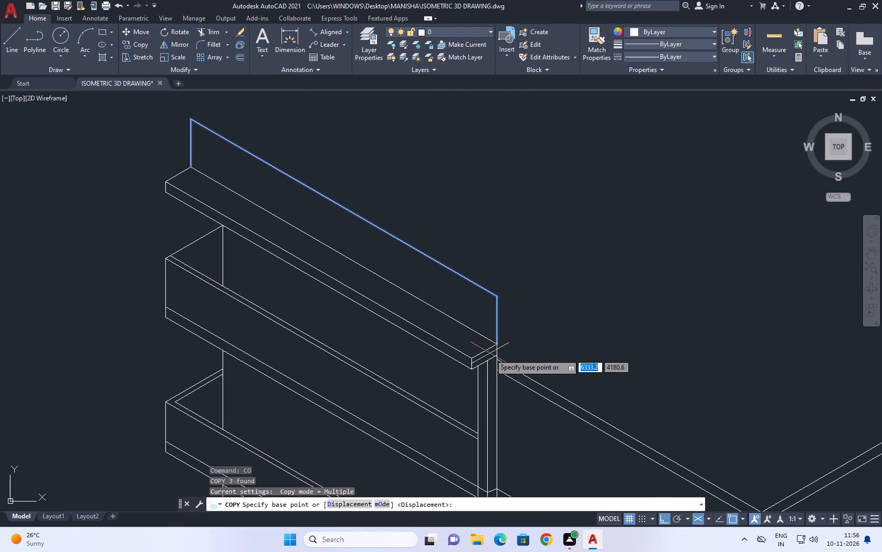
scroll(488, 347, up, 2)
click(508, 339)
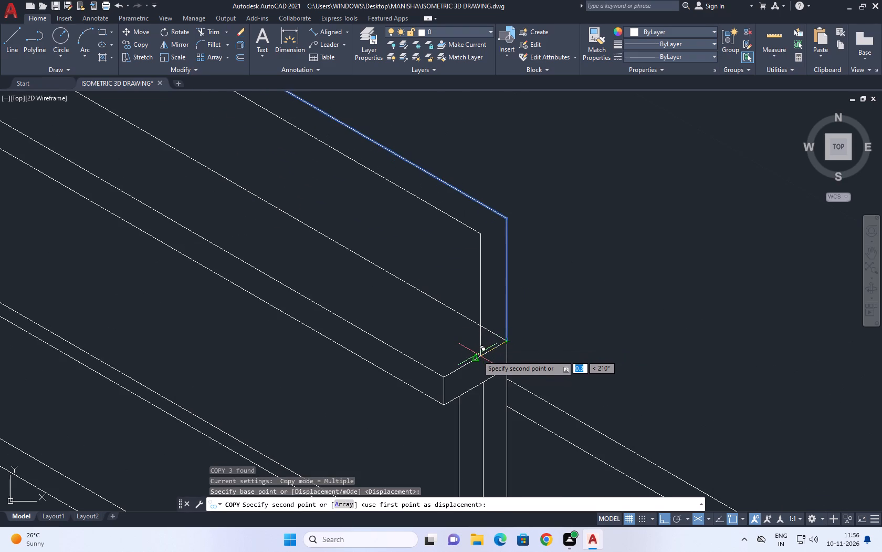
key(0)
key(period)
text(22)
key(6)
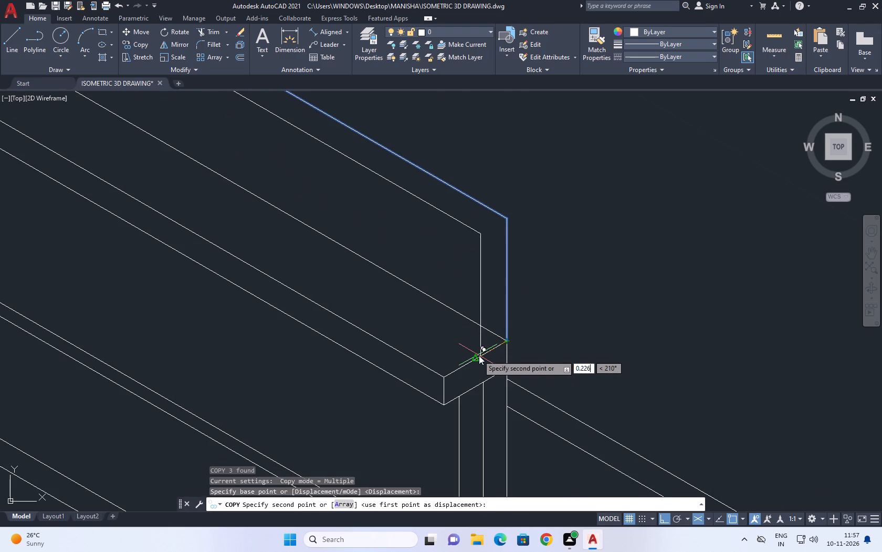
key(space)
middle_drag(526, 248, 527, 271)
key(Escape)
Trim the slab's rear edge between the two parapet verticals above the column.
text(TR)
key(space)
drag(496, 359, 495, 354)
key(Escape)
Draw a short line joining the parapet's inner and outer top corners at the column end.
middle_drag(492, 310, 477, 356)
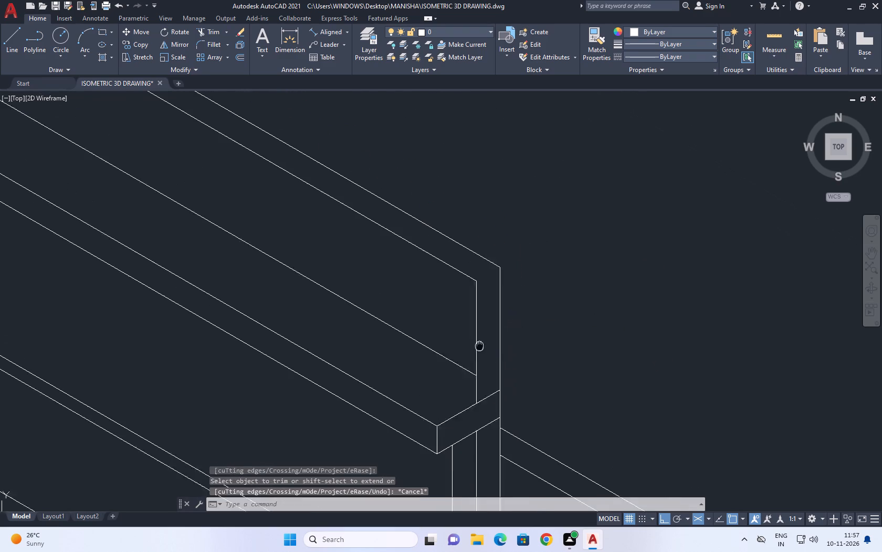
middle_drag(477, 356, 476, 360)
key(l)
key(space)
click(468, 307)
click(493, 291)
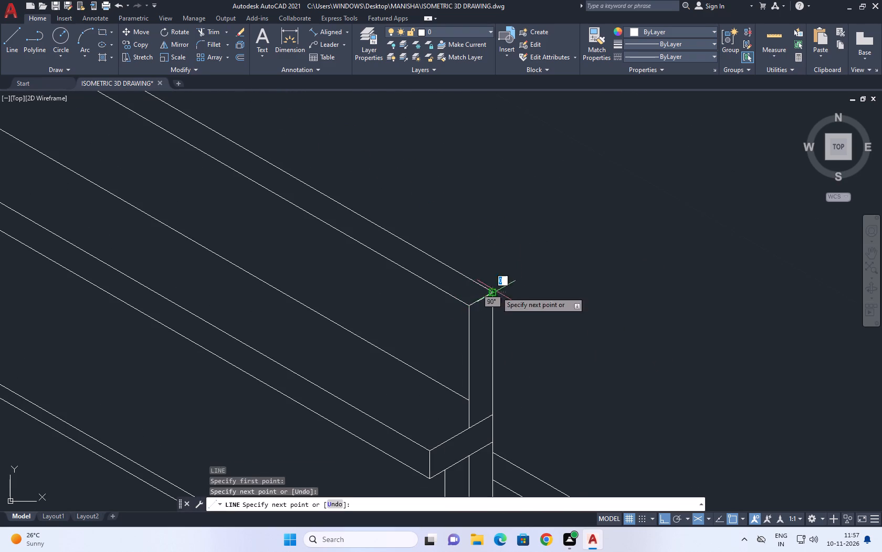
key(Escape)
Draw a short line joining the parapet's inner and outer top corners at the far end of the slab.
scroll(537, 275, down, 4)
middle_drag(549, 191, 556, 247)
key(space)
scroll(401, 288, up, 3)
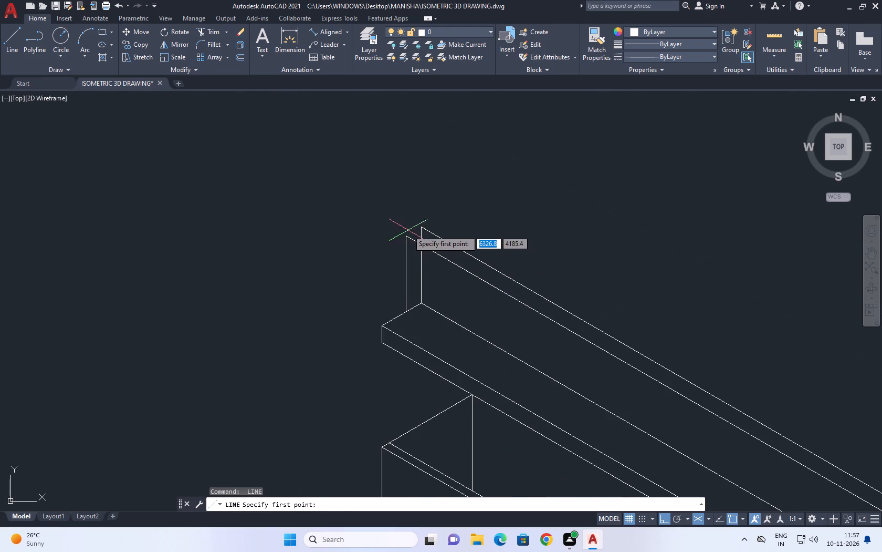
click(404, 241)
key(Escape)
key(space)
click(403, 235)
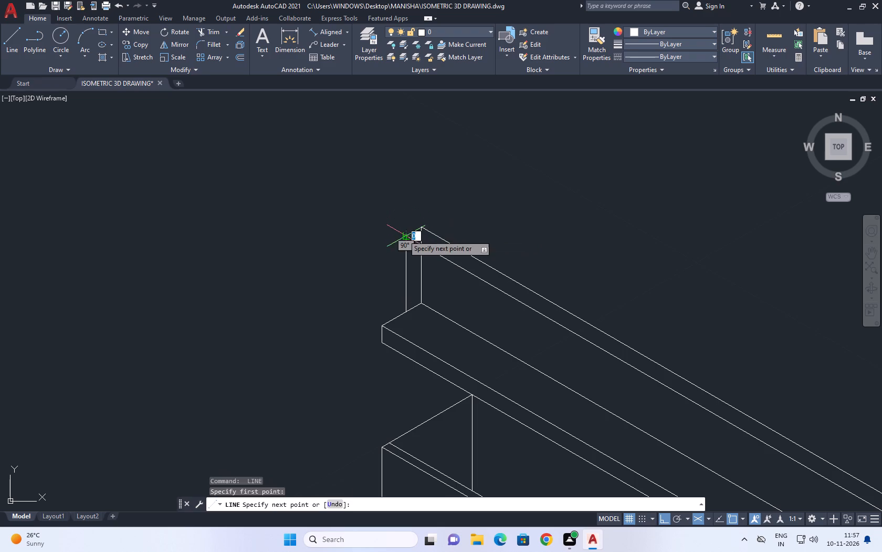
click(424, 225)
key(Escape)
Trim away the parapet's outer vertical hidden behind its front face at the far end.
text(TR)
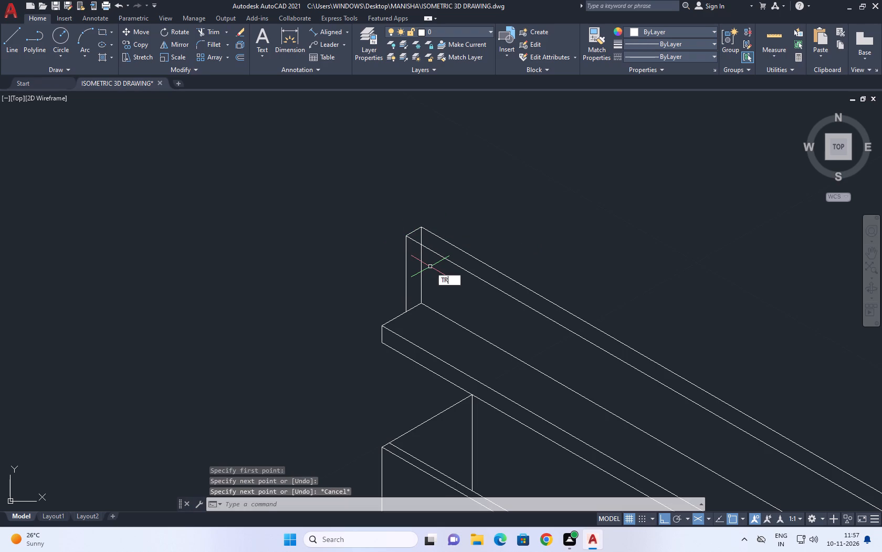
key(space)
click(417, 265)
click(429, 264)
scroll(422, 236, up, 1)
click(419, 234)
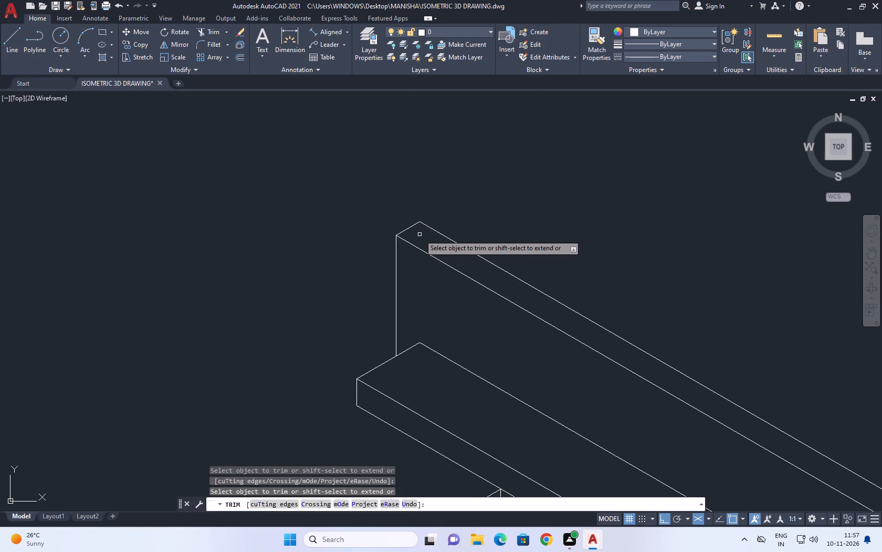
key(Escape)
Draw consecutive lines of 3.50, 8.30 and 3.50 units at 30° back from the parapet's far outer top corner.
scroll(427, 232, down, 2)
scroll(486, 235, down, 2)
middle_drag(532, 224, 520, 221)
middle_drag(634, 282, 614, 283)
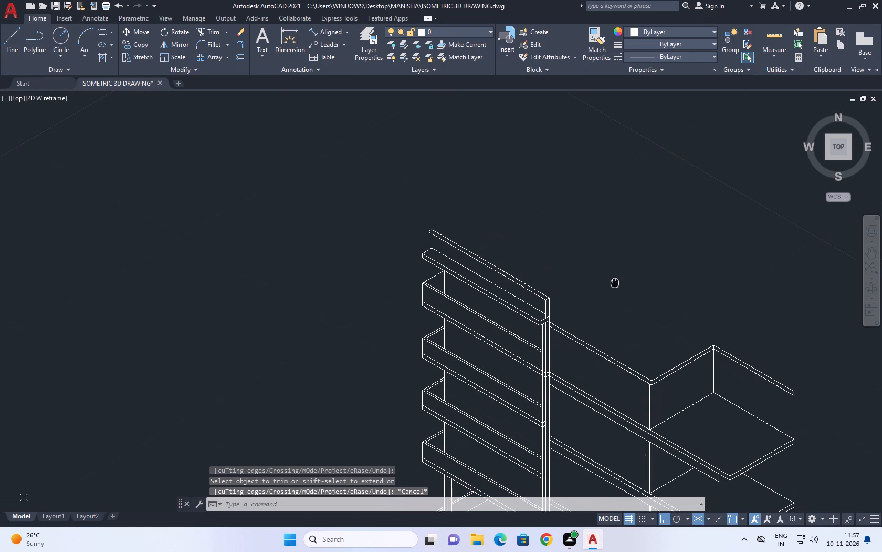
middle_drag(614, 283, 580, 293)
scroll(555, 301, down, 1)
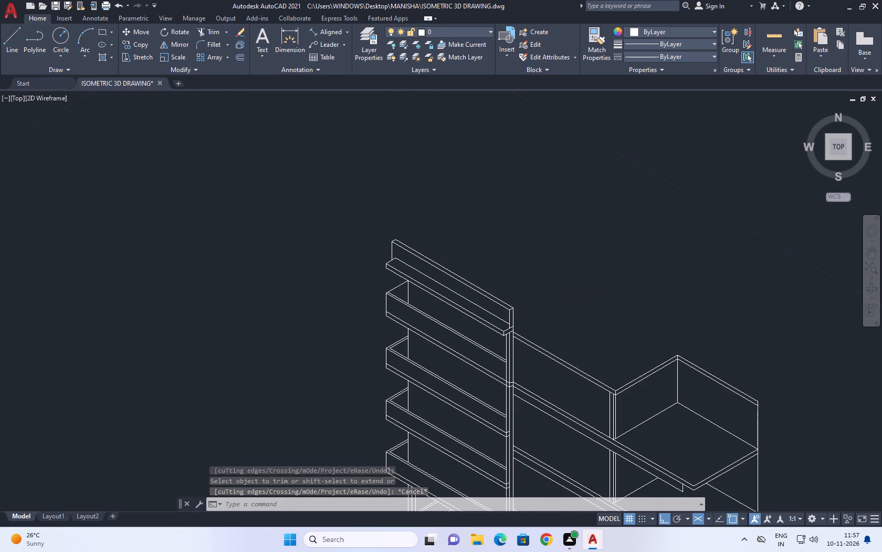
middle_drag(576, 254, 469, 279)
key(l)
key(space)
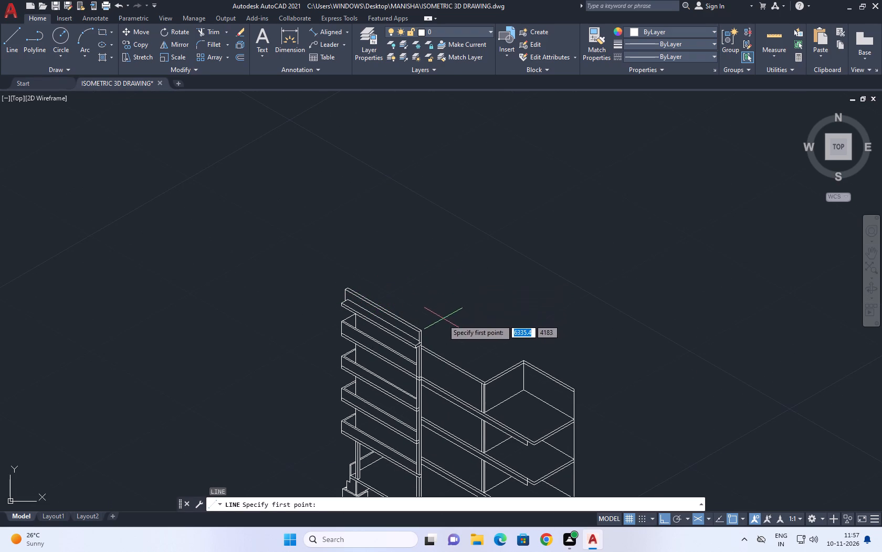
scroll(341, 275, up, 2)
click(353, 305)
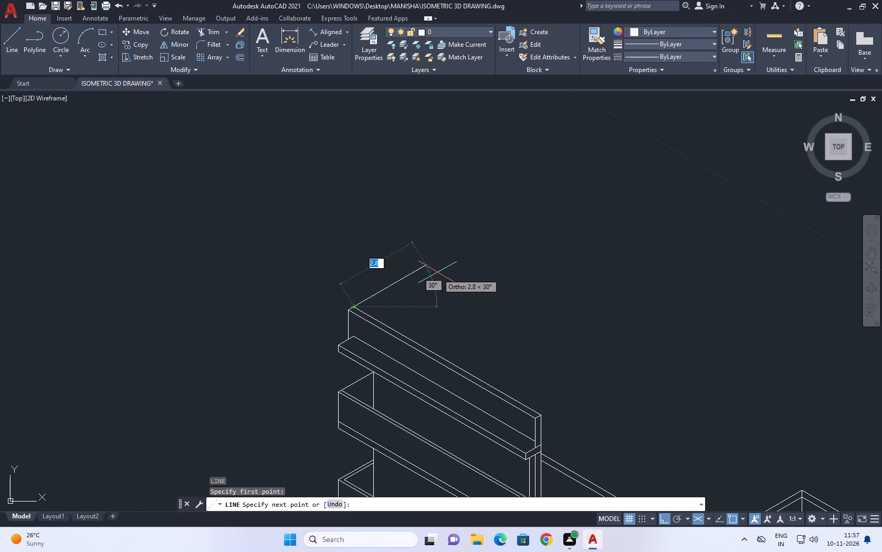
scroll(437, 272, down, 1)
middle_drag(458, 259, 344, 280)
key(3)
text(.50)
key(Return)
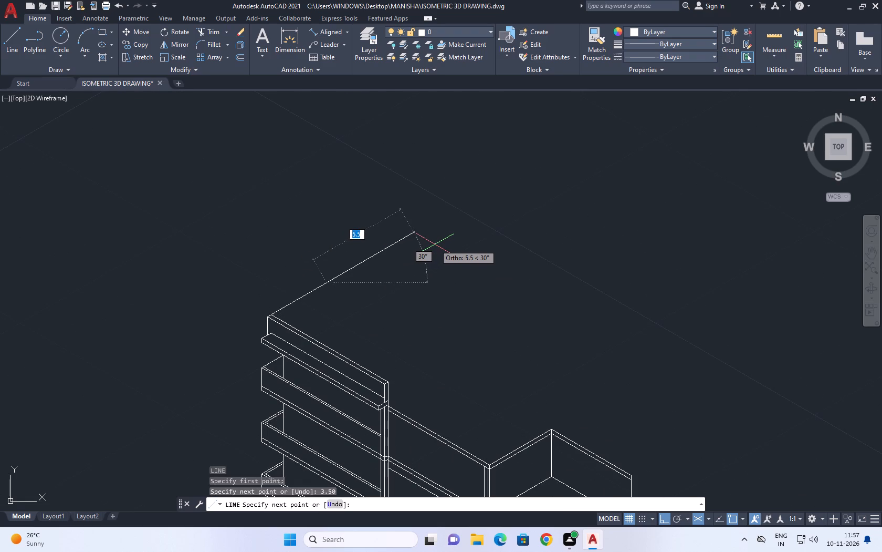
text(8.30)
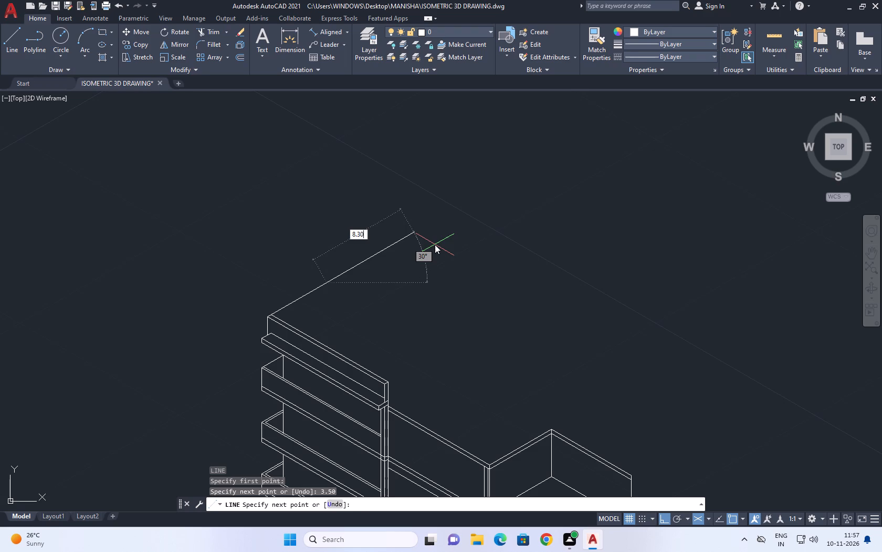
key(Return)
middle_drag(511, 218, 312, 301)
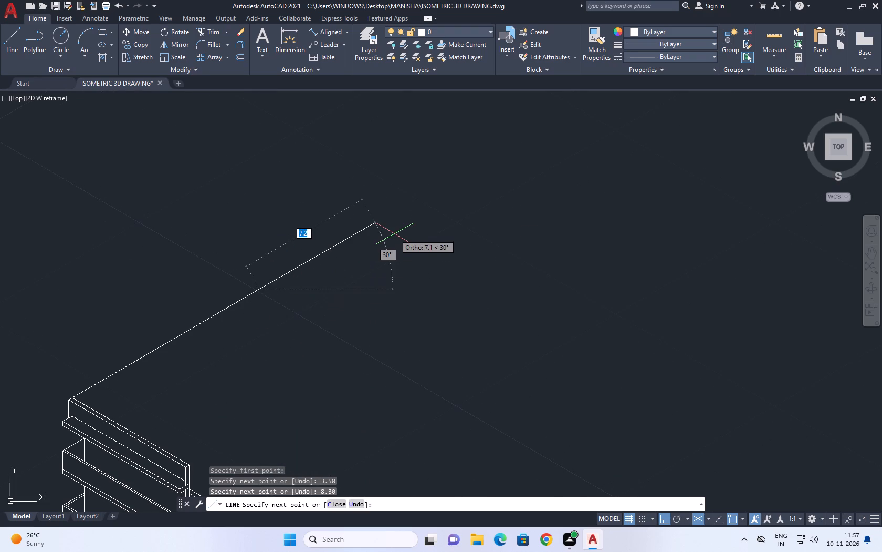
text(3.50)
key(Return)
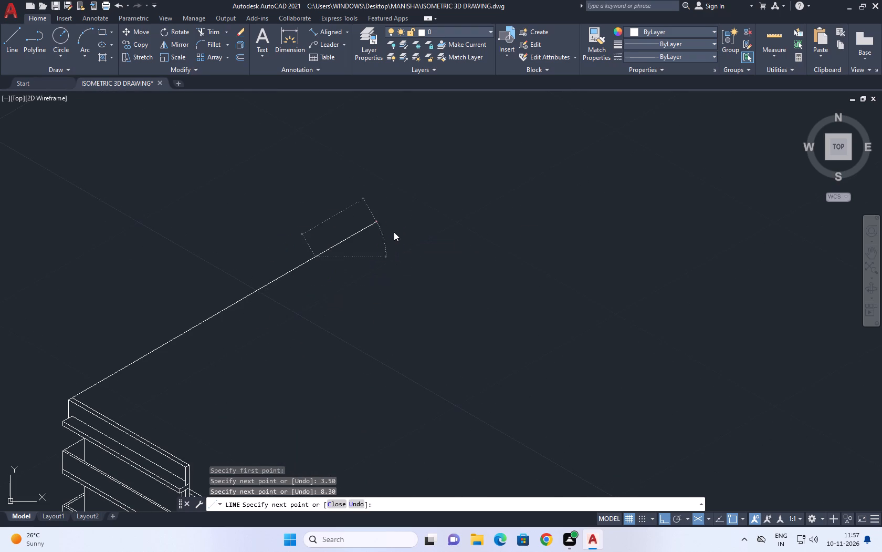
Continue the roof outline with lines of 8.30 units at 330°, 3.50 units at 30° and 14.80 units at 330°.
scroll(445, 254, down, 1)
middle_drag(539, 310, 459, 241)
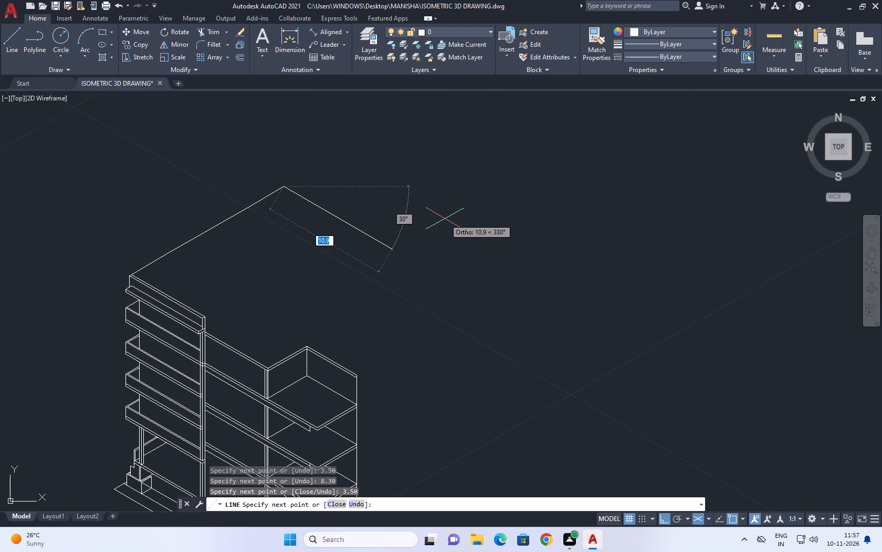
text(8.30)
key(Return)
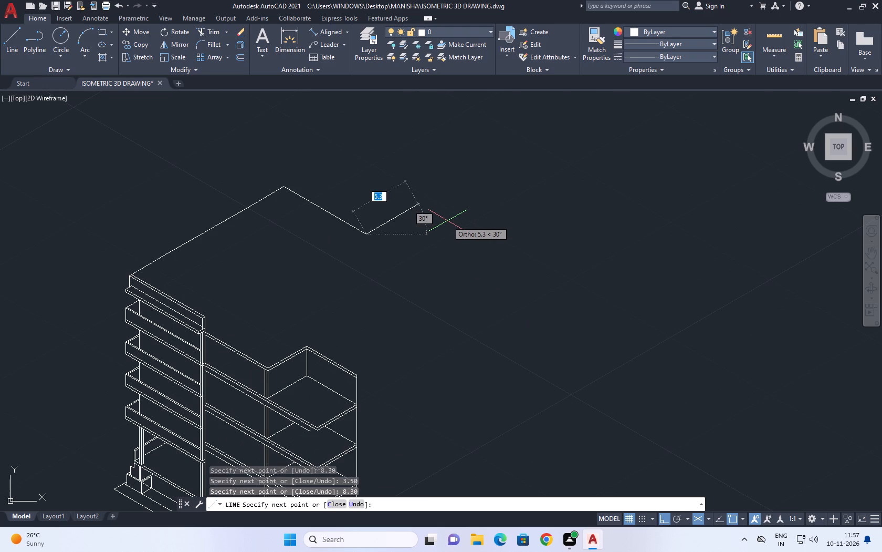
middle_drag(497, 191, 372, 258)
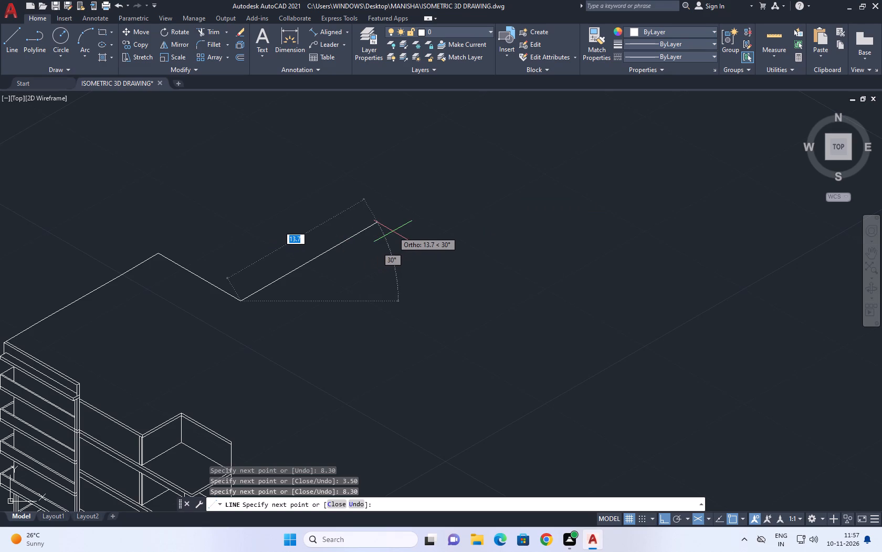
text(3.50)
key(Return)
scroll(403, 235, down, 1)
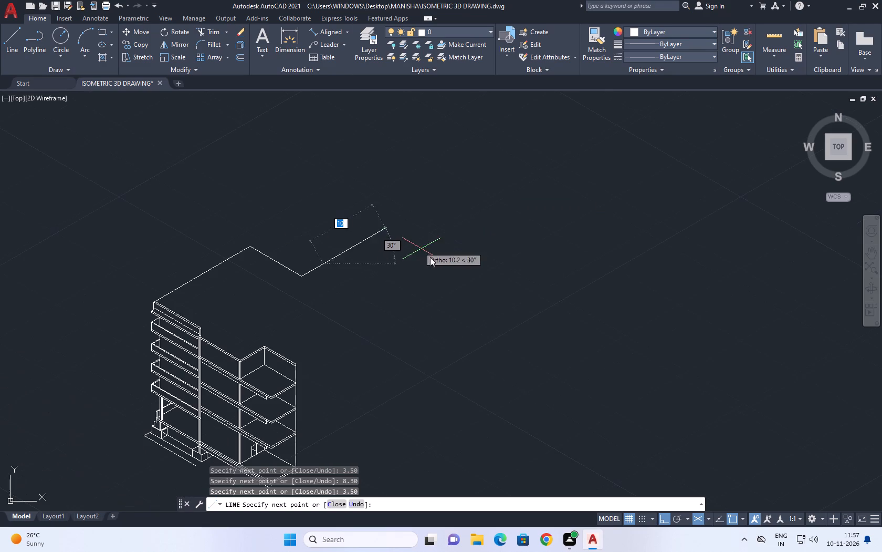
middle_drag(482, 289, 429, 275)
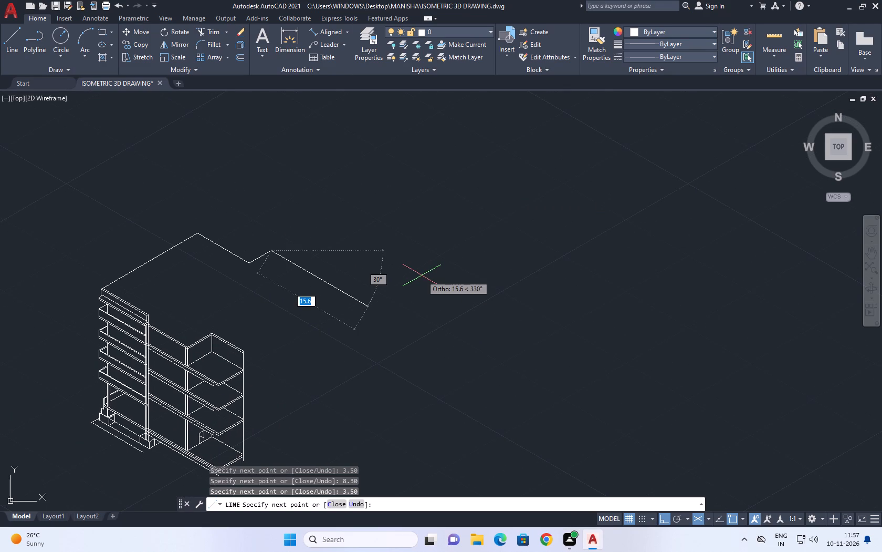
text(14.80)
key(Return)
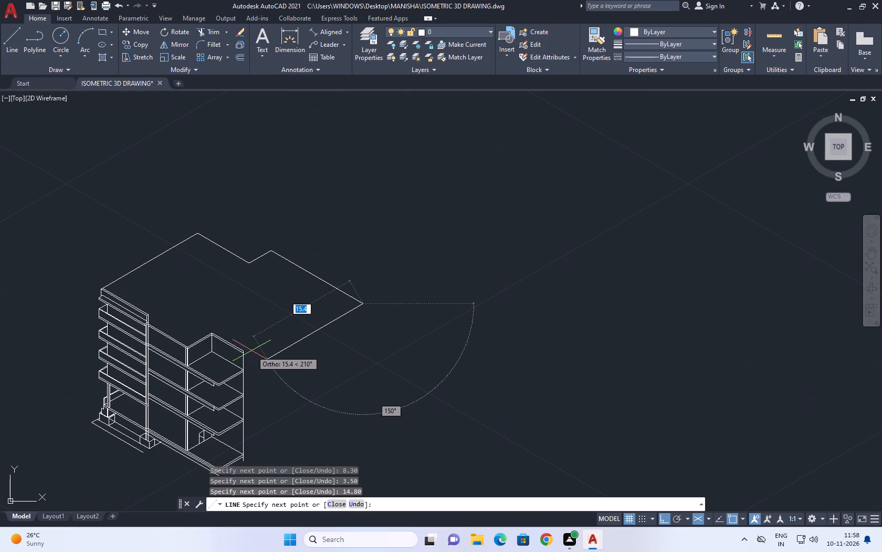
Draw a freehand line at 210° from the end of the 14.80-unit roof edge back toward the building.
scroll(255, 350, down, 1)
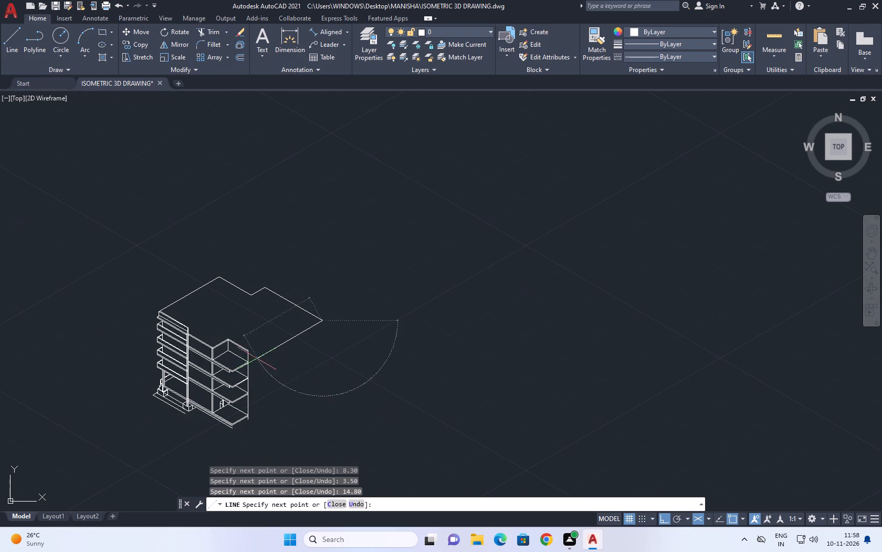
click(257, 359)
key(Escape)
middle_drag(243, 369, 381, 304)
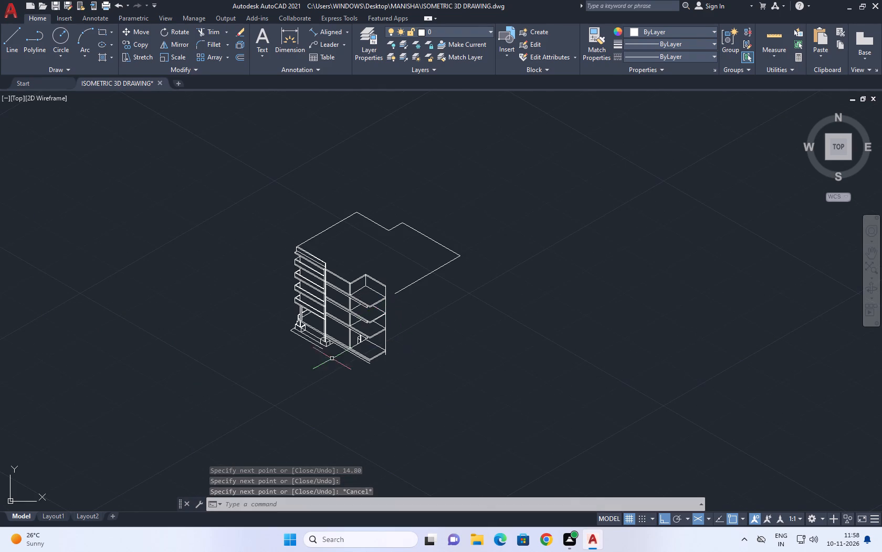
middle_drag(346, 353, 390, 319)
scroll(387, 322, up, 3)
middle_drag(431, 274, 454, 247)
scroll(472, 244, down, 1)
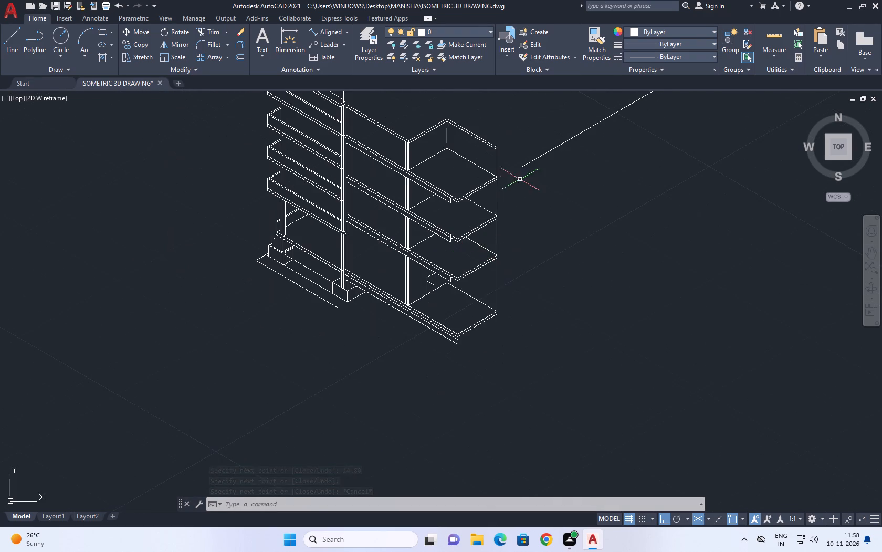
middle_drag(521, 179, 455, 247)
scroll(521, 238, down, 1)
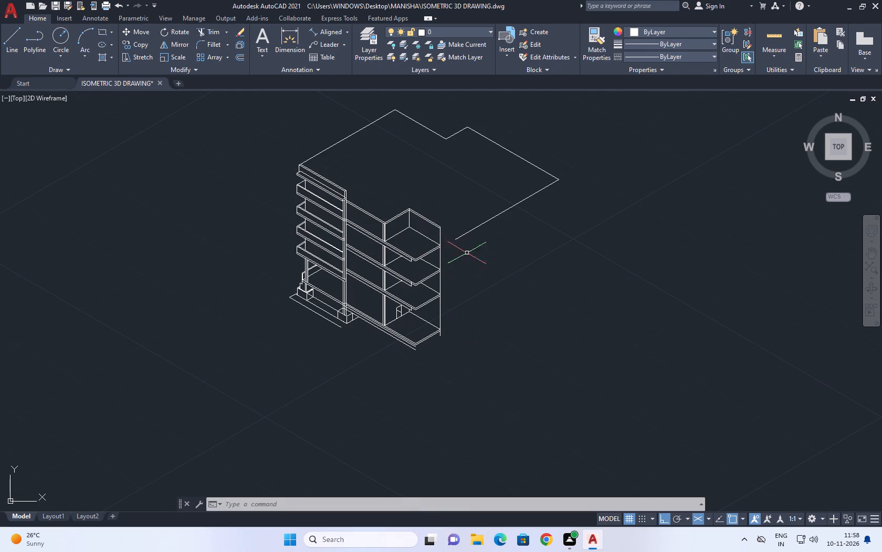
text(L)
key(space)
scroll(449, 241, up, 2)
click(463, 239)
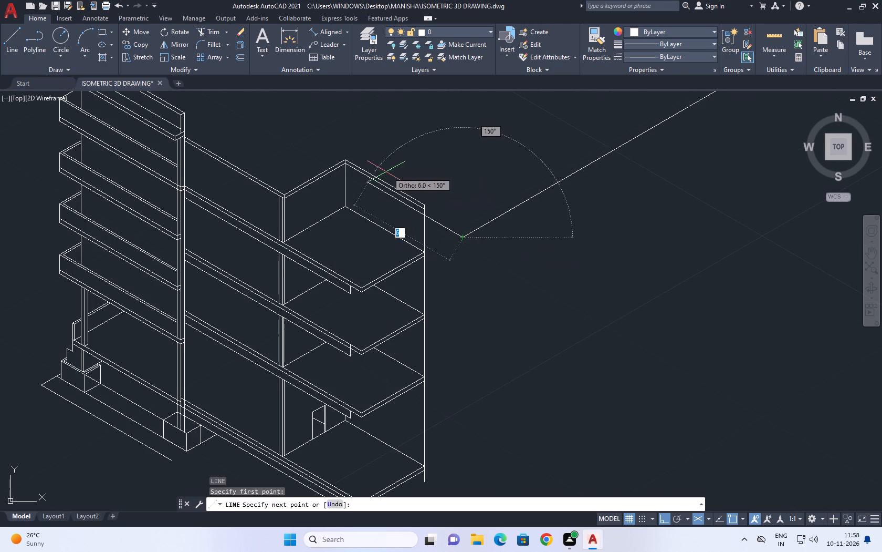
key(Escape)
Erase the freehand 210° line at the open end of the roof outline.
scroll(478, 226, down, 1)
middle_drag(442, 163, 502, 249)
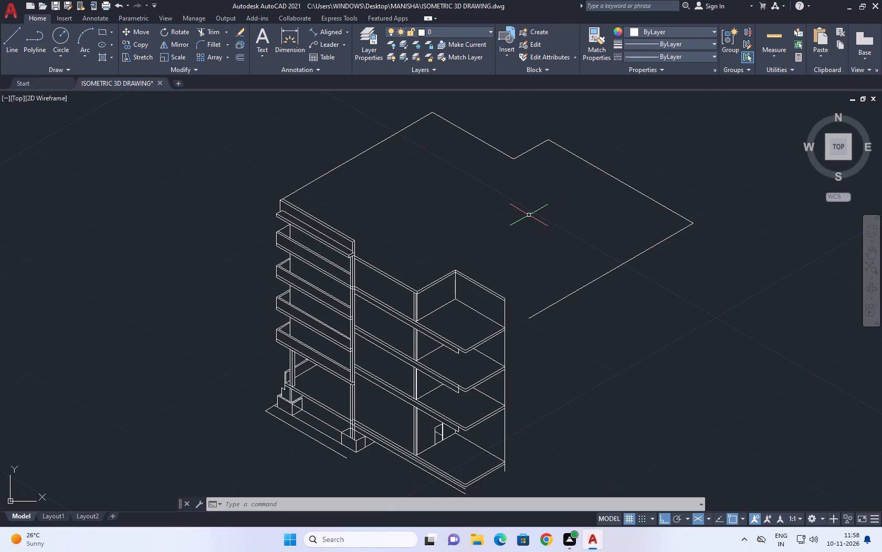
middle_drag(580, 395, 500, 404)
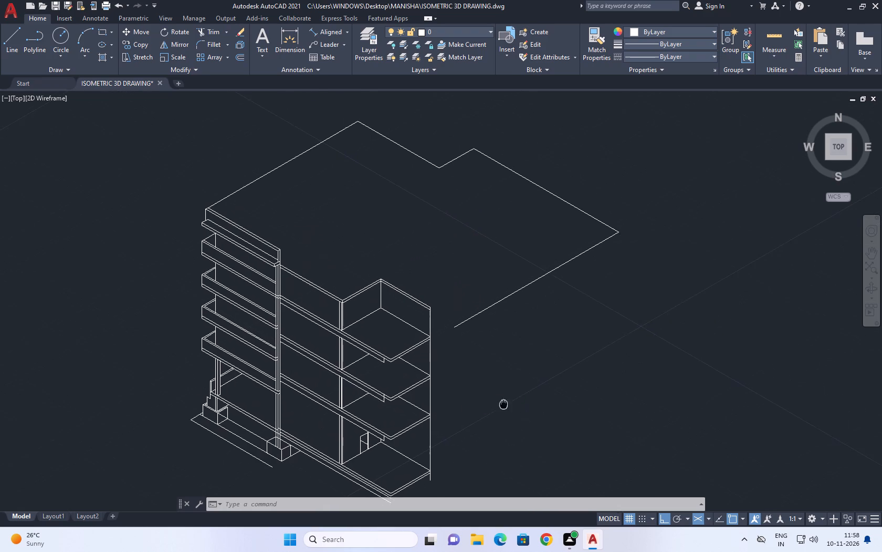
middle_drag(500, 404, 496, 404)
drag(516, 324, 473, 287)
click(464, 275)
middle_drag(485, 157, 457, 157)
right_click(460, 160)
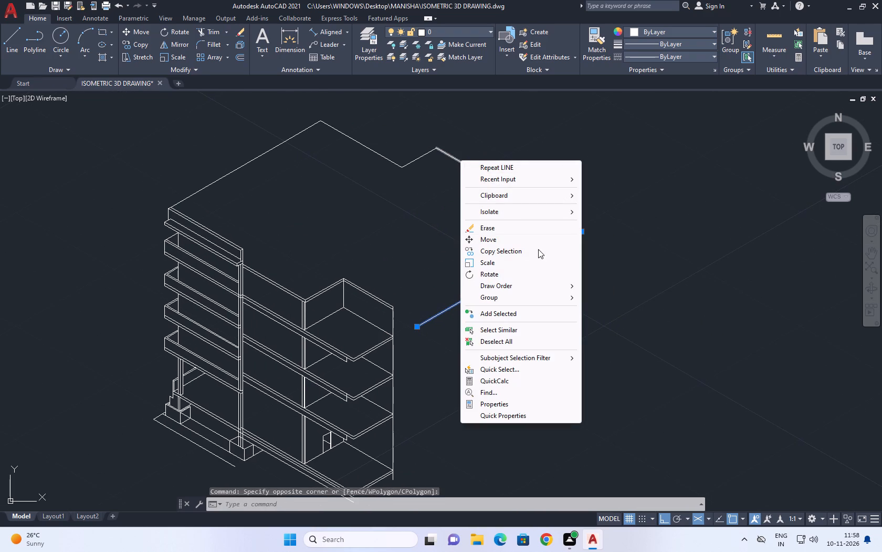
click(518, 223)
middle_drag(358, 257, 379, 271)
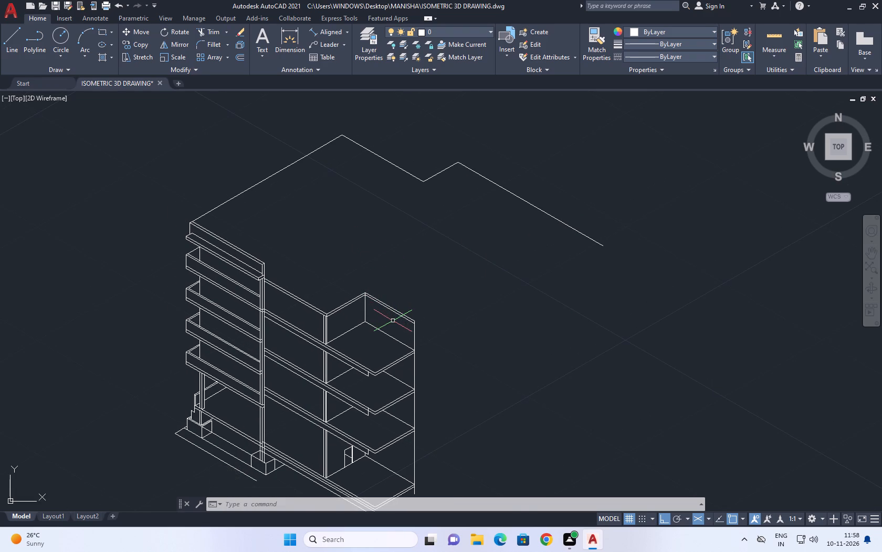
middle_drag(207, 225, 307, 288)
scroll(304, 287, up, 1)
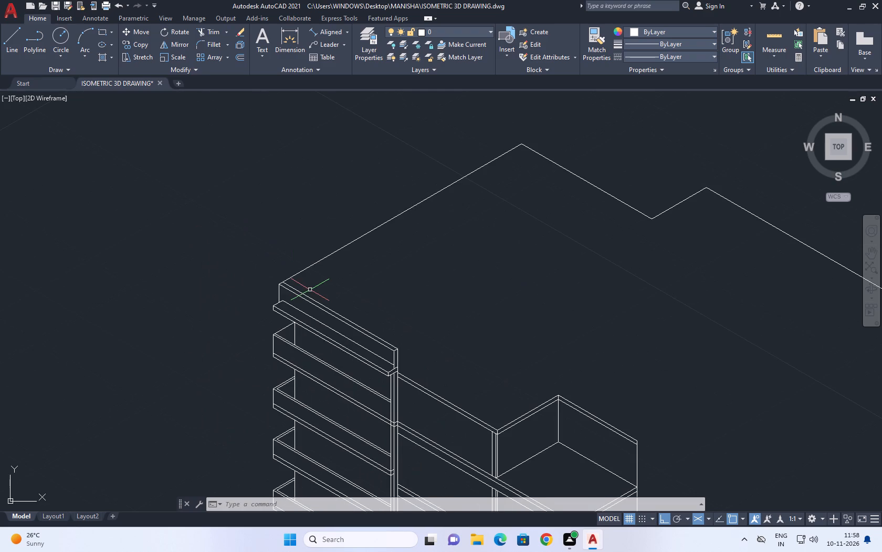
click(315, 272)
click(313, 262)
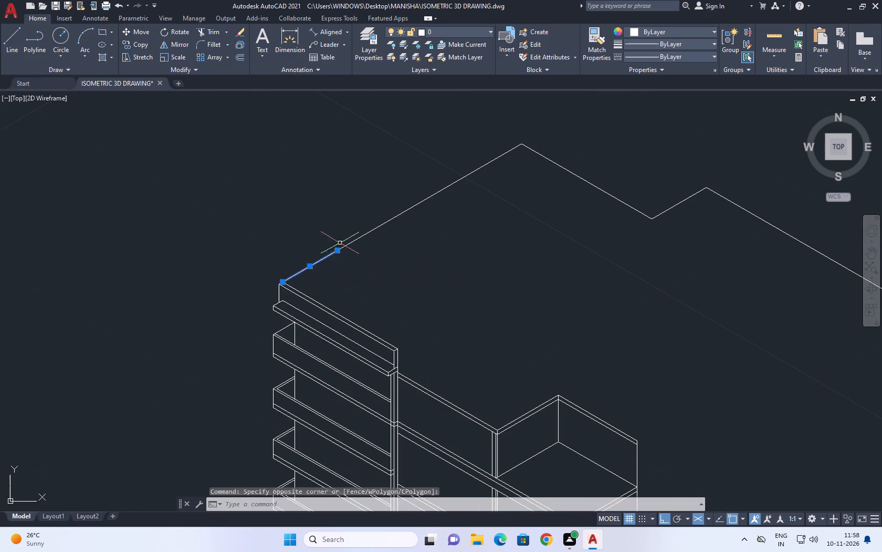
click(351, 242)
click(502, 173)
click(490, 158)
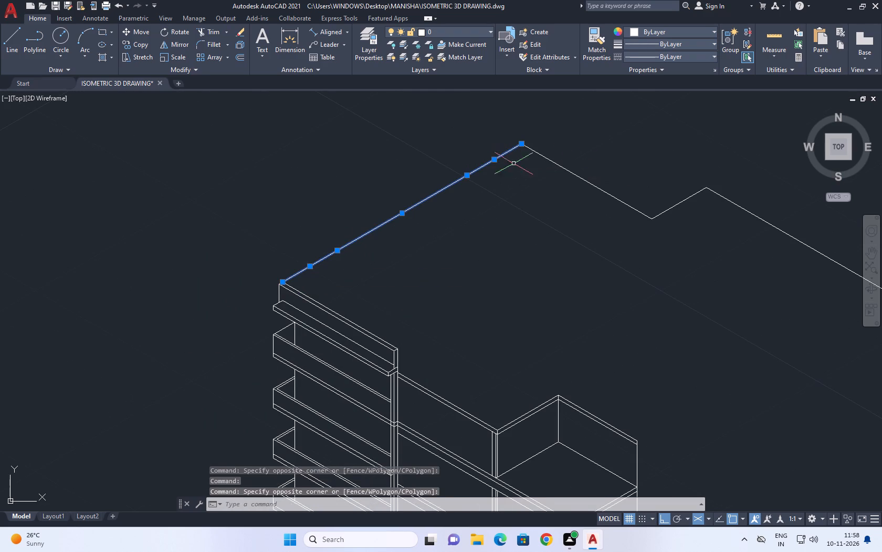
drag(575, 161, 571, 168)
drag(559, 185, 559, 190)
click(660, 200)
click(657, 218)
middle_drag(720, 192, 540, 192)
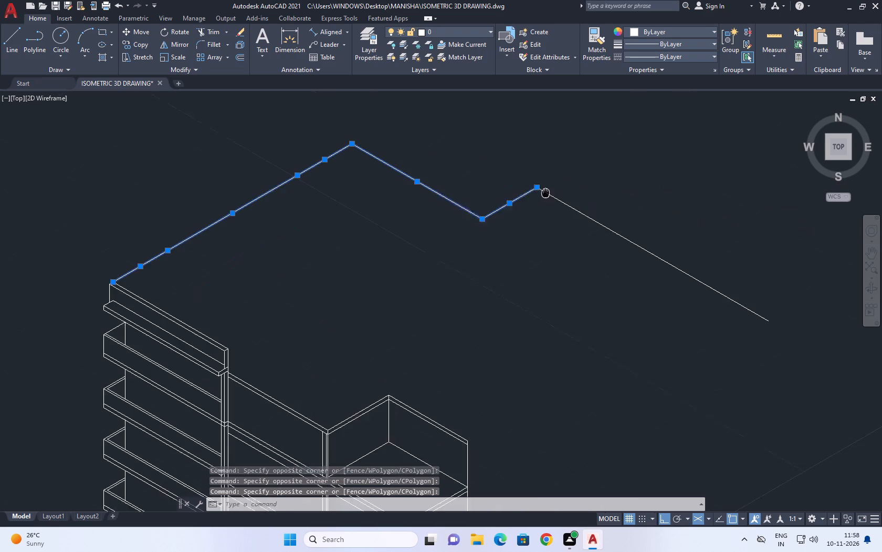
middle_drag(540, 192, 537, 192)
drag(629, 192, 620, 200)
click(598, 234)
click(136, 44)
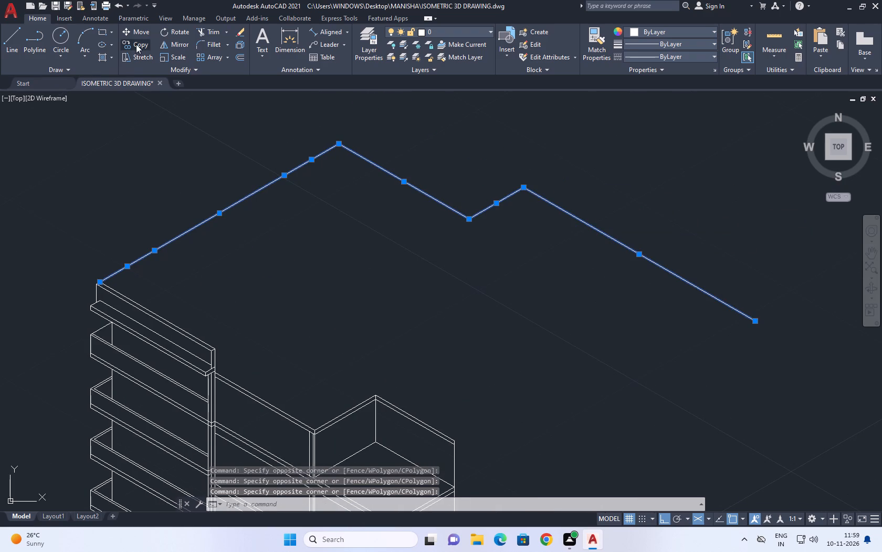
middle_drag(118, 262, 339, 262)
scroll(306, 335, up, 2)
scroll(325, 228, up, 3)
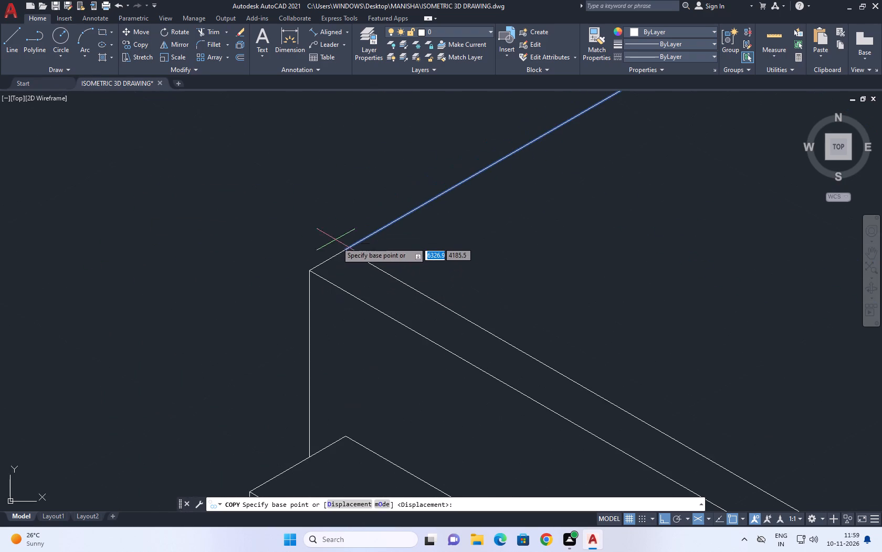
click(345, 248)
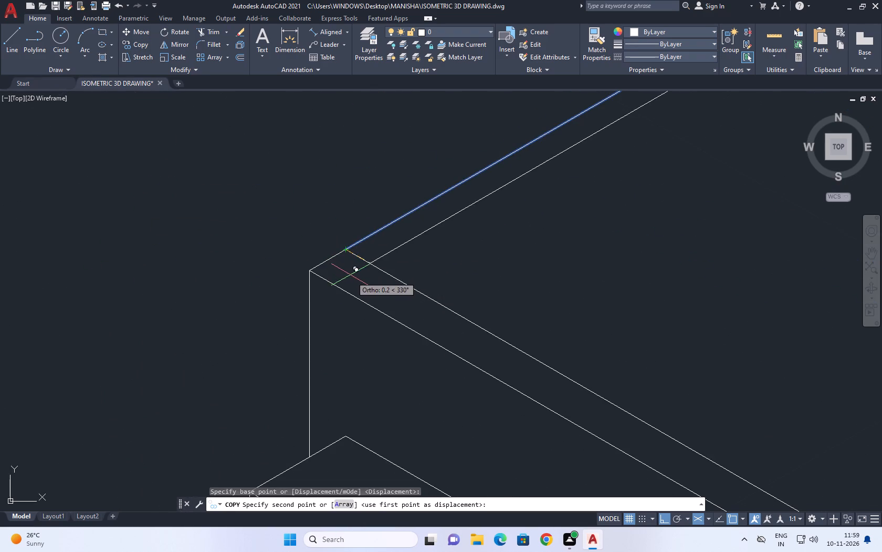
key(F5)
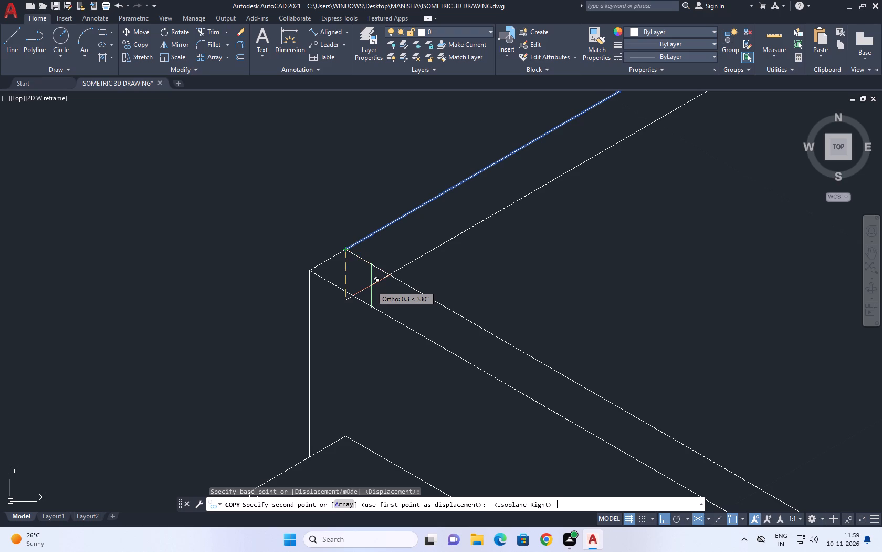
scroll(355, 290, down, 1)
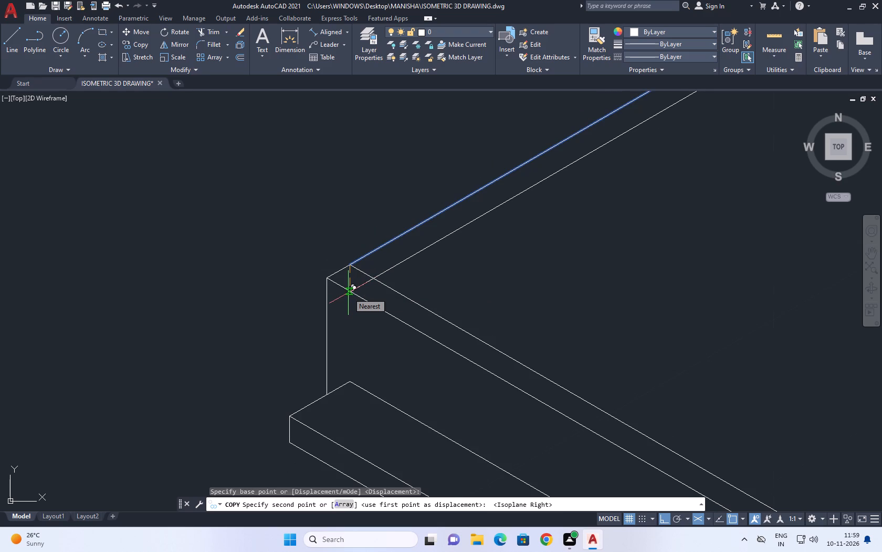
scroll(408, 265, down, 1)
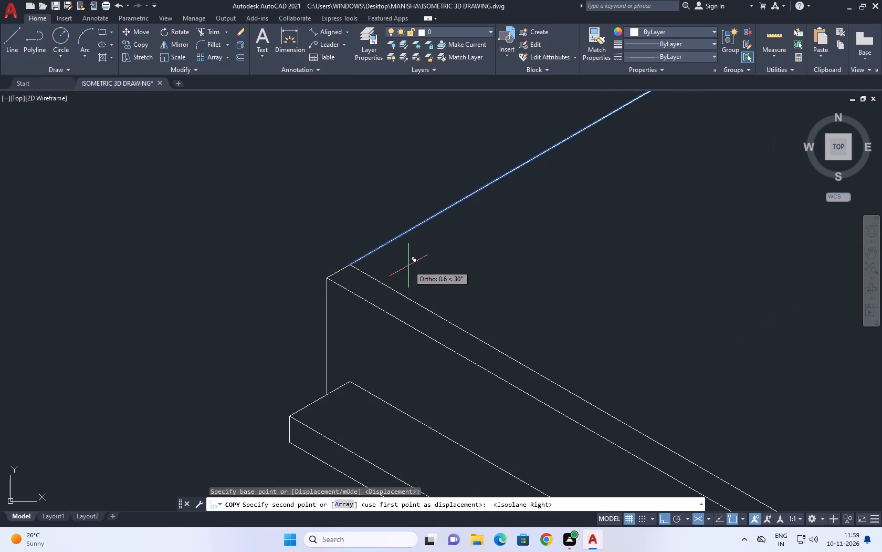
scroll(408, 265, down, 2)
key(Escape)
Copy the roof outline's first 3.50-unit line, the one starting at the parapet's far outer top corner.
drag(457, 257, 455, 252)
click(434, 236)
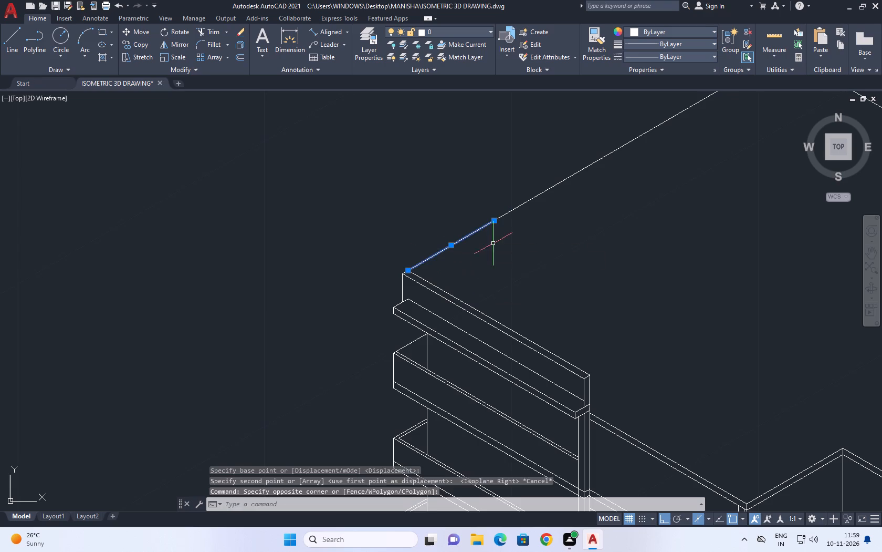
middle_drag(493, 243, 482, 263)
key(c)
key(o)
key(space)
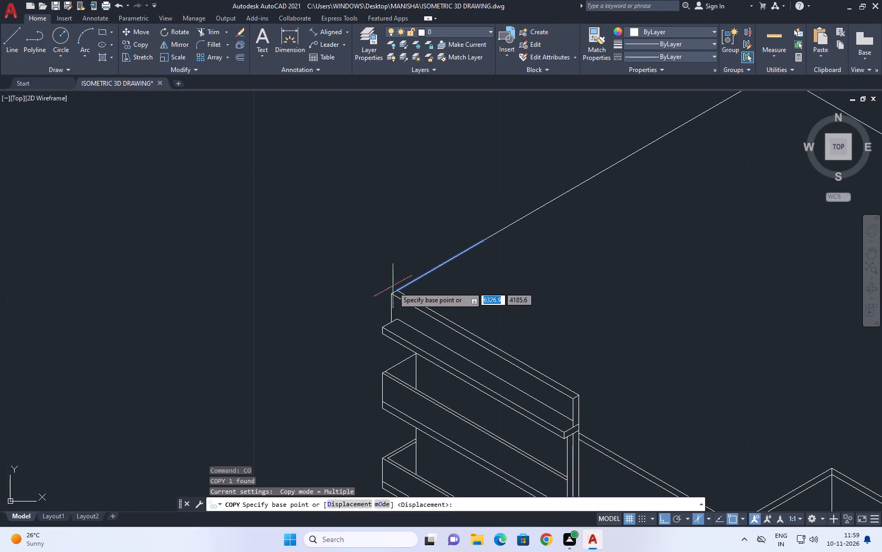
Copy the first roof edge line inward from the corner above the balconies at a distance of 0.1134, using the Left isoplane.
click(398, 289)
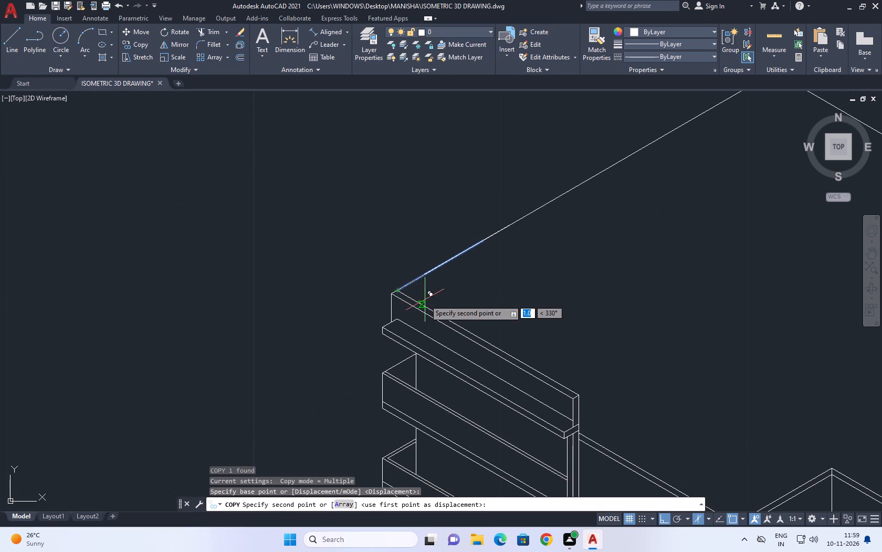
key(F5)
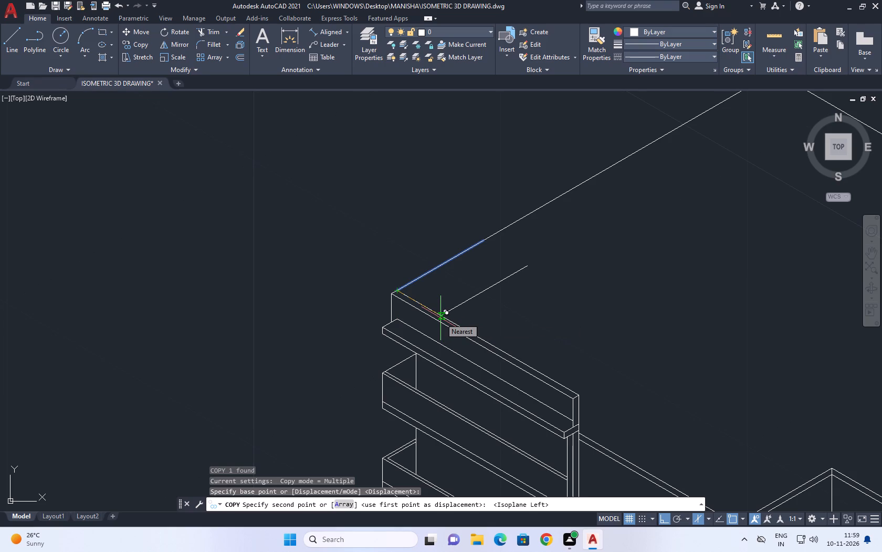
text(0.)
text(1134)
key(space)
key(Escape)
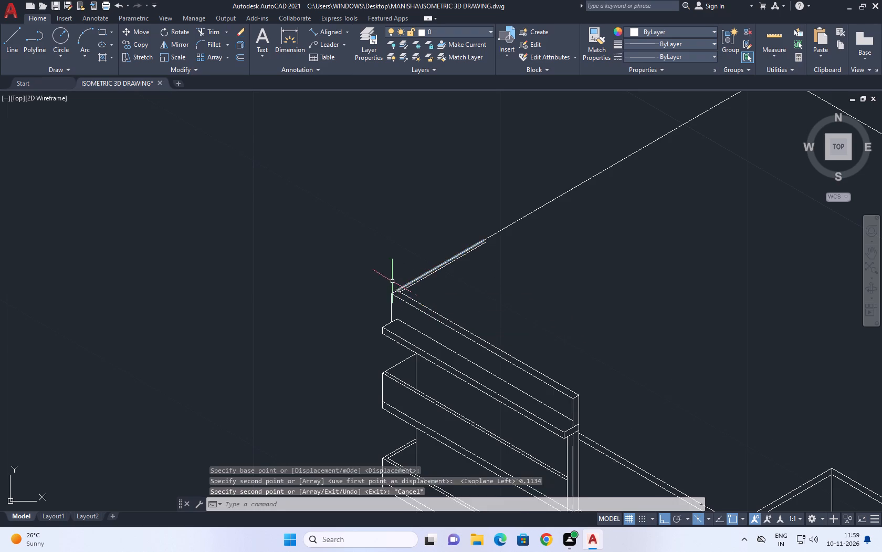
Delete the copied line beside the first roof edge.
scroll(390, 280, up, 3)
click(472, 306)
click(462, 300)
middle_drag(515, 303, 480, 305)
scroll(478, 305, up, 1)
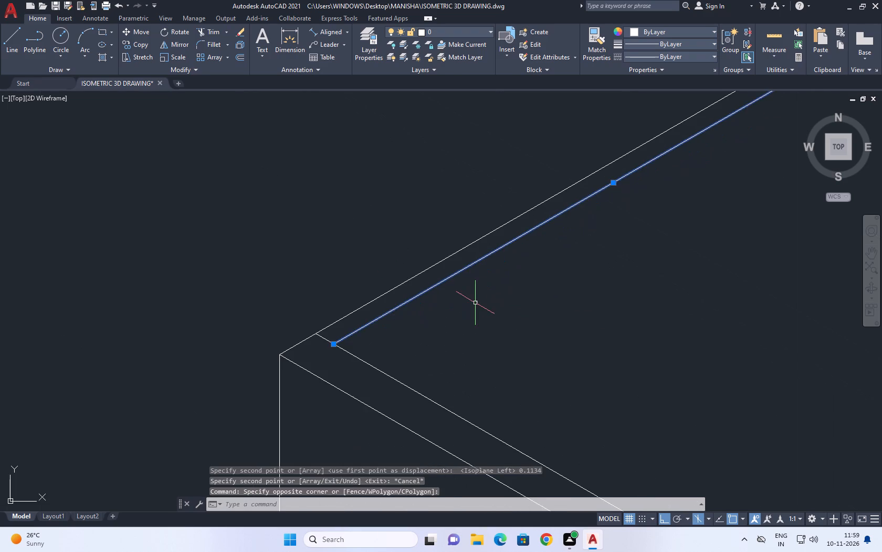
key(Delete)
Copy the first roof edge line inward along the parapet corner at a distance of 0.226.
drag(459, 288, 434, 264)
click(411, 251)
key(c)
key(o)
key(space)
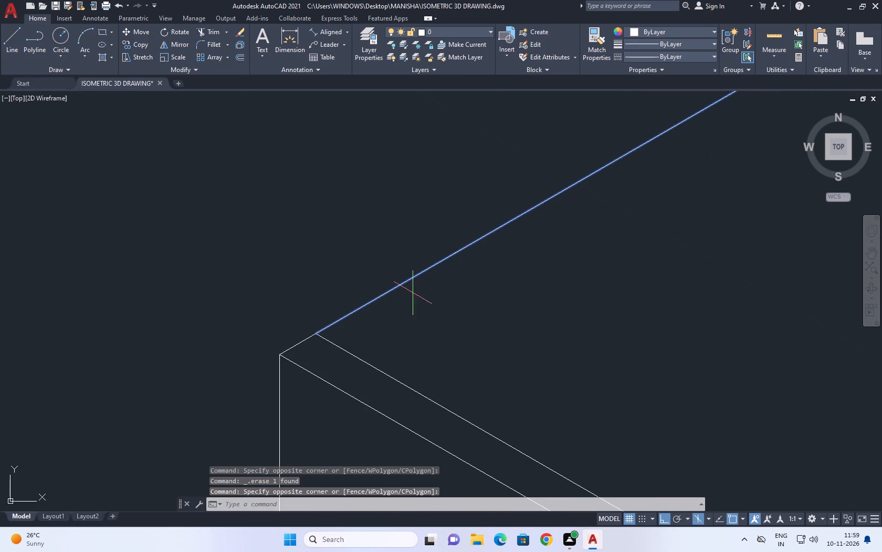
click(313, 334)
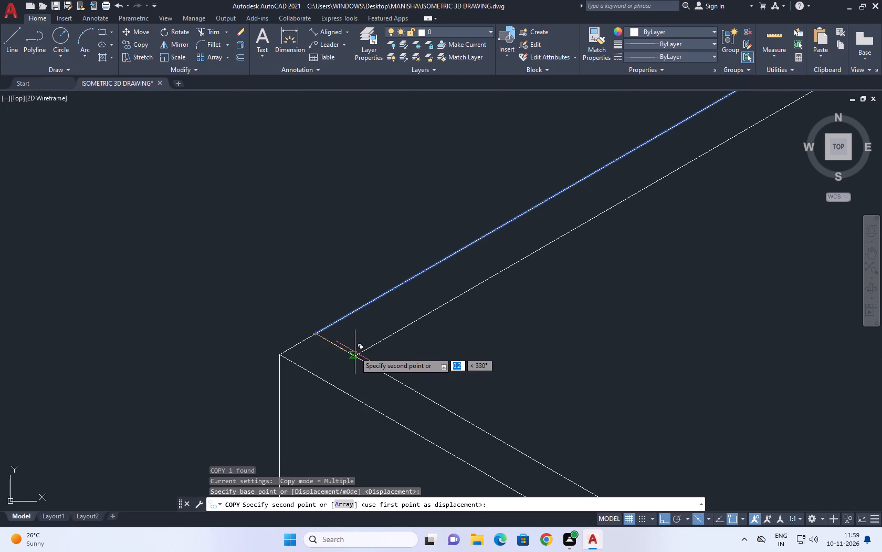
key(0)
key(period)
text(22)
text(6)
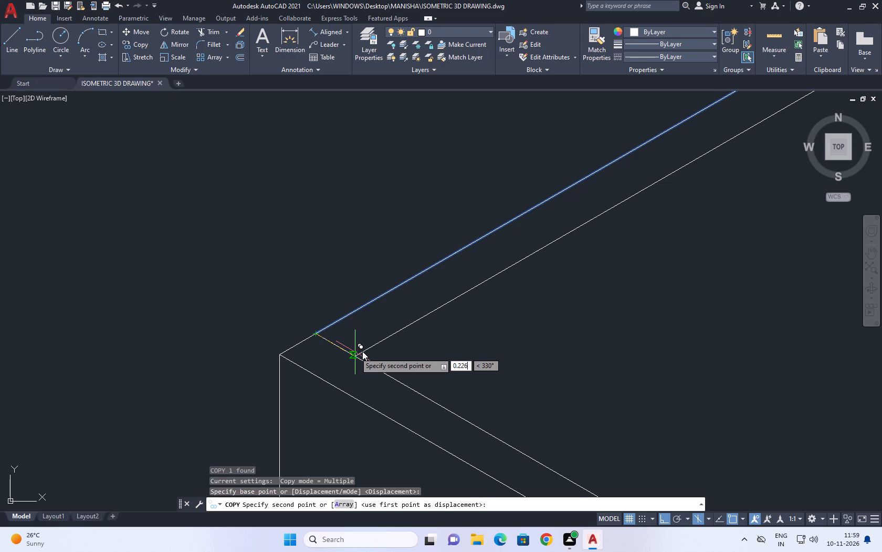
key(space)
scroll(404, 356, down, 2)
key(Escape)
Copy the middle segment of the long roof edge inward, placing it at the end of the inner parapet line.
scroll(458, 347, down, 2)
drag(567, 275, 564, 267)
click(550, 248)
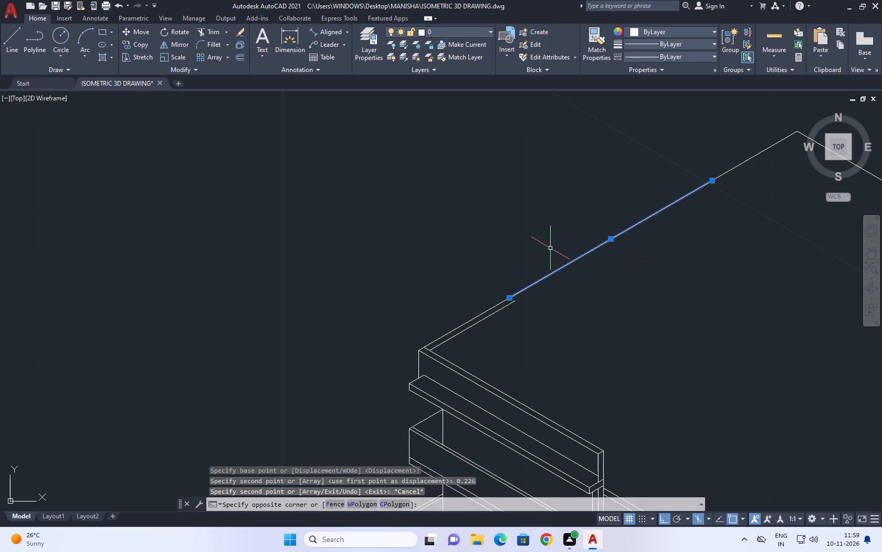
middle_drag(603, 266, 536, 308)
key(c)
key(o)
key(space)
scroll(430, 345, up, 1)
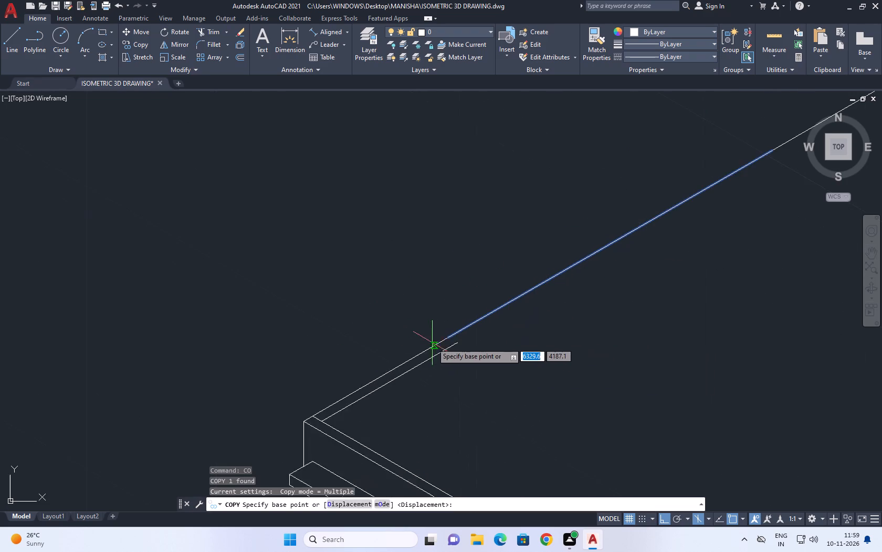
scroll(433, 343, up, 1)
click(455, 336)
click(471, 344)
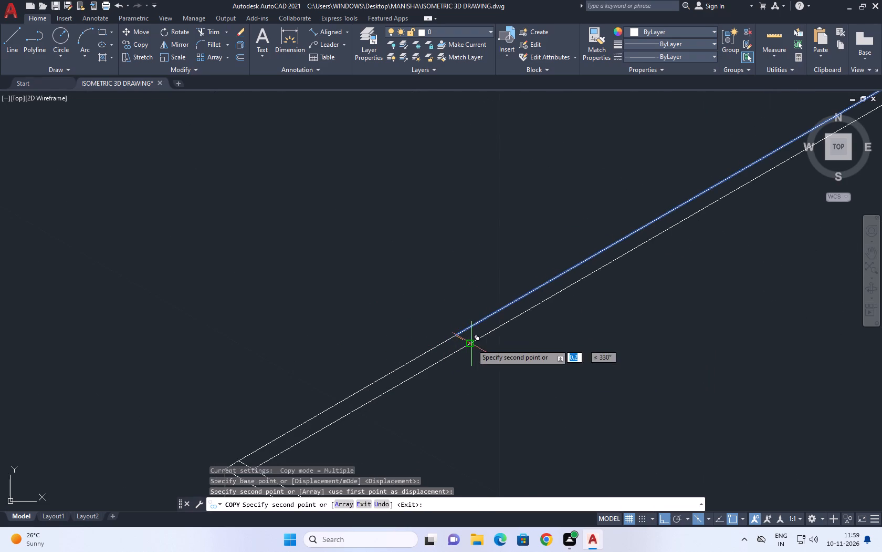
key(Escape)
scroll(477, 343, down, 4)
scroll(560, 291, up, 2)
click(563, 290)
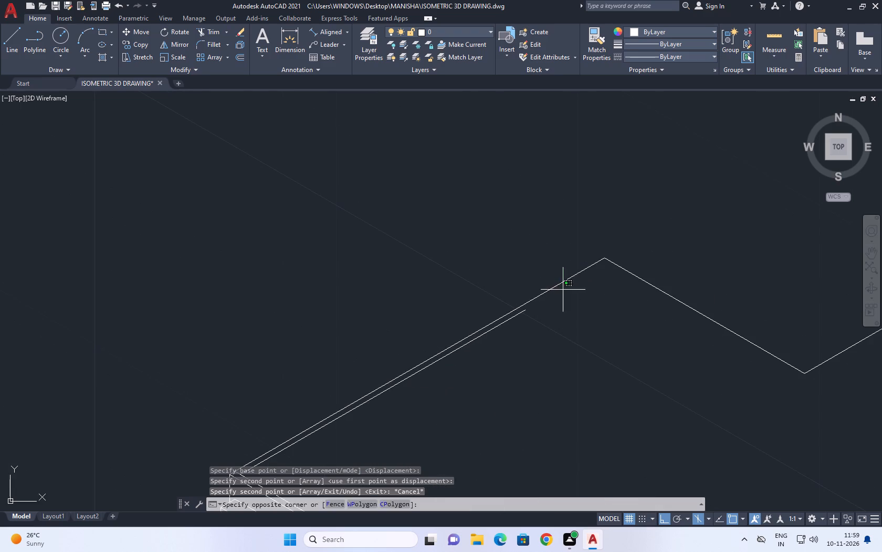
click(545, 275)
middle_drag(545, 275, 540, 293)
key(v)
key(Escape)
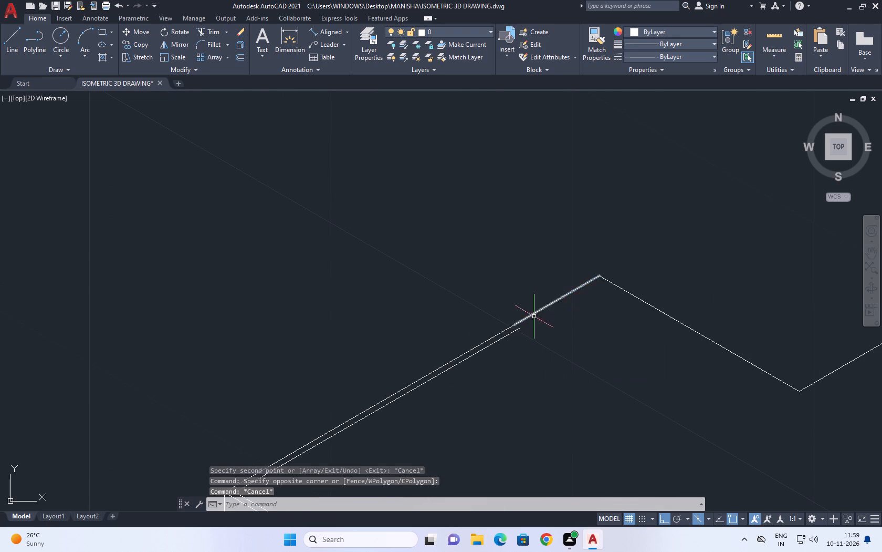
Copy the last segment of the long roof edge, up to the peak, onto the end of the inner parapet line.
click(535, 319)
click(526, 304)
key(c)
key(o)
key(space)
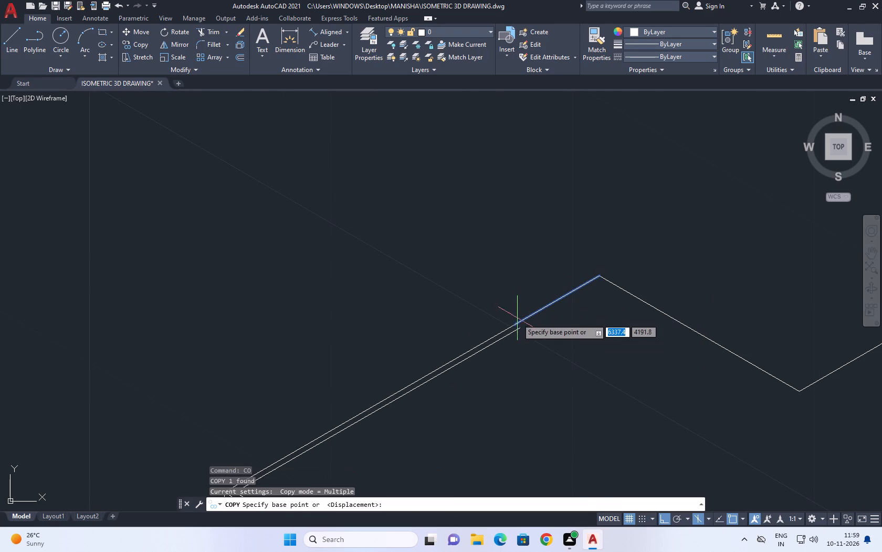
scroll(518, 330, up, 1)
click(510, 319)
click(516, 326)
key(Escape)
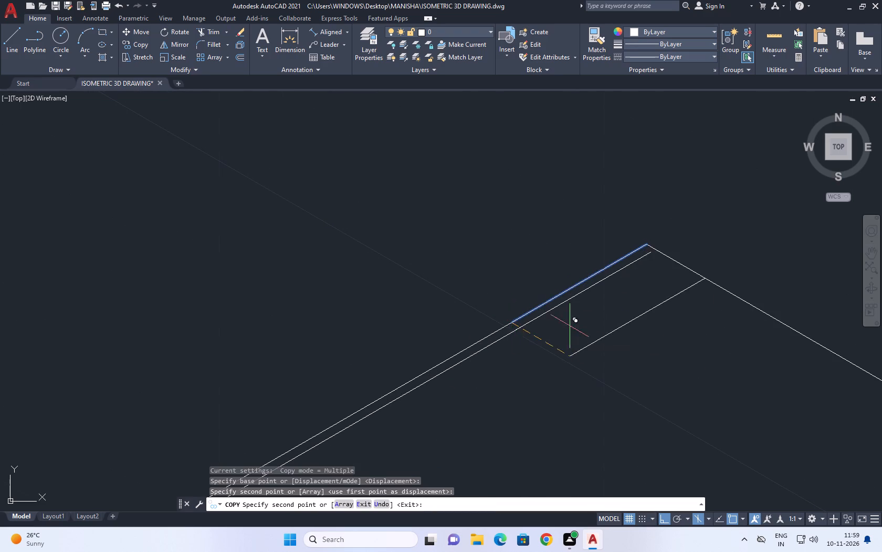
Copy the roof edge descending from the peak to the notch inward by 0.226, using the Top isoplane.
scroll(551, 309, down, 1)
click(671, 290)
click(637, 317)
middle_drag(645, 325, 560, 345)
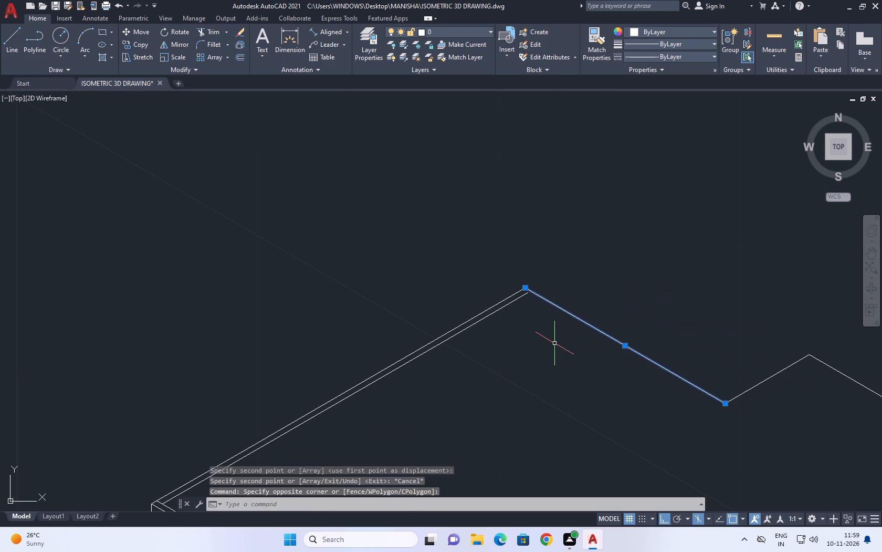
key(c)
key(o)
key(space)
click(590, 336)
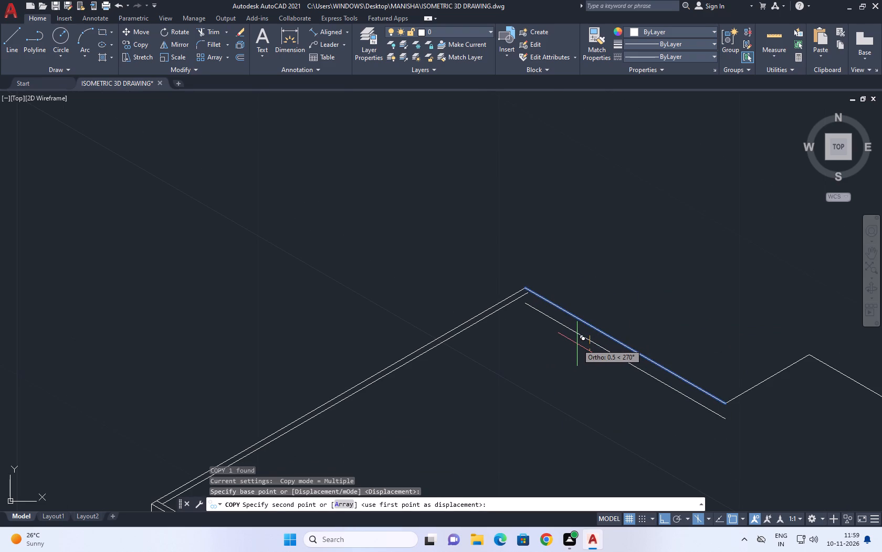
key(F5)
text(0.)
key(2)
key(2)
text(6)
key(space)
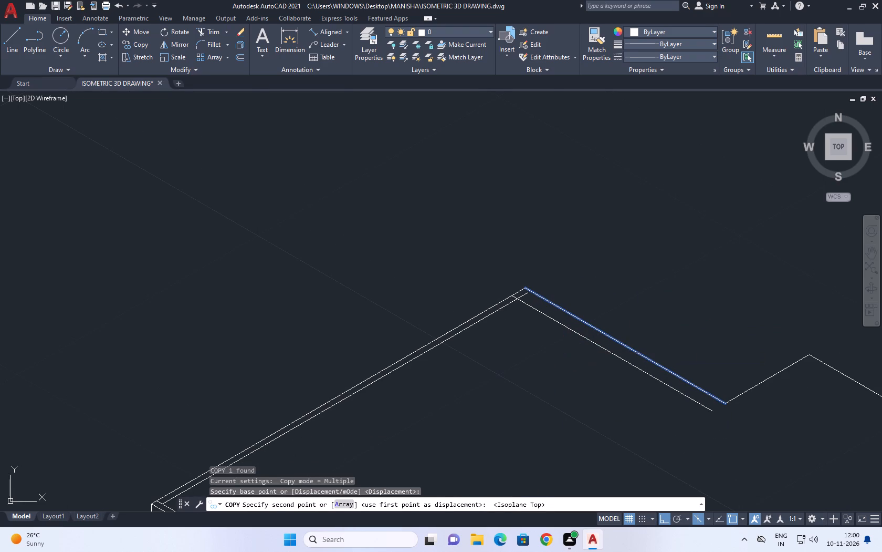
key(Escape)
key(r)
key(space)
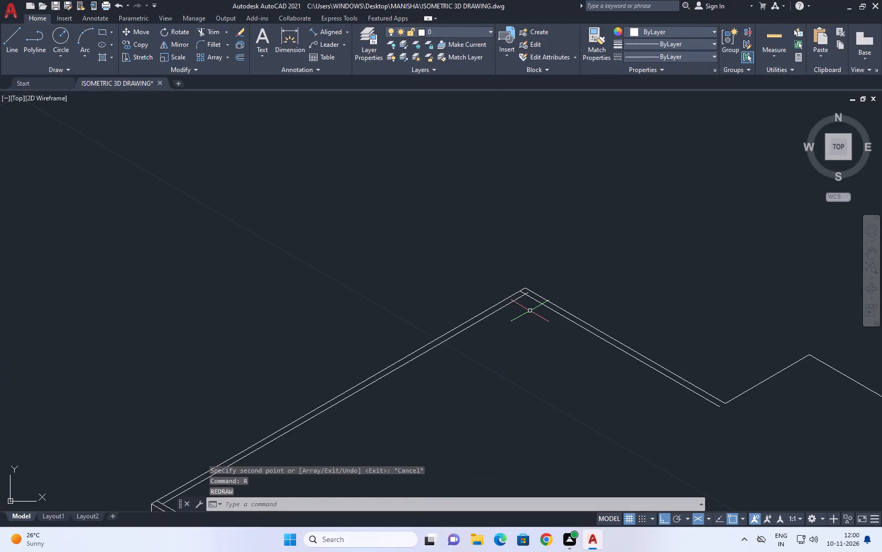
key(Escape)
Trim the overlapping inner parapet line ends at the roof peak and at the corner above the balconies.
text(TR)
key(space)
scroll(524, 297, up, 6)
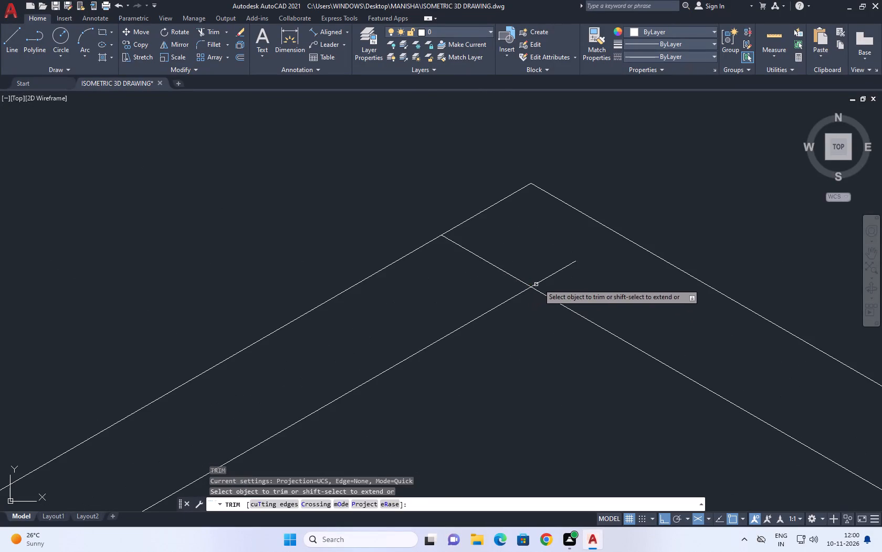
click(561, 278)
drag(477, 278, 460, 278)
scroll(526, 258, down, 8)
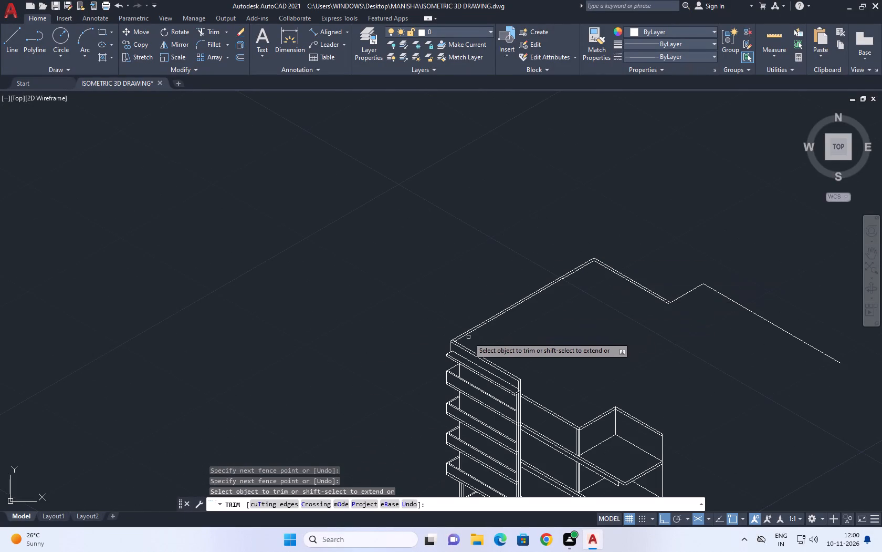
scroll(454, 346, up, 5)
click(448, 303)
click(443, 307)
scroll(443, 303, down, 4)
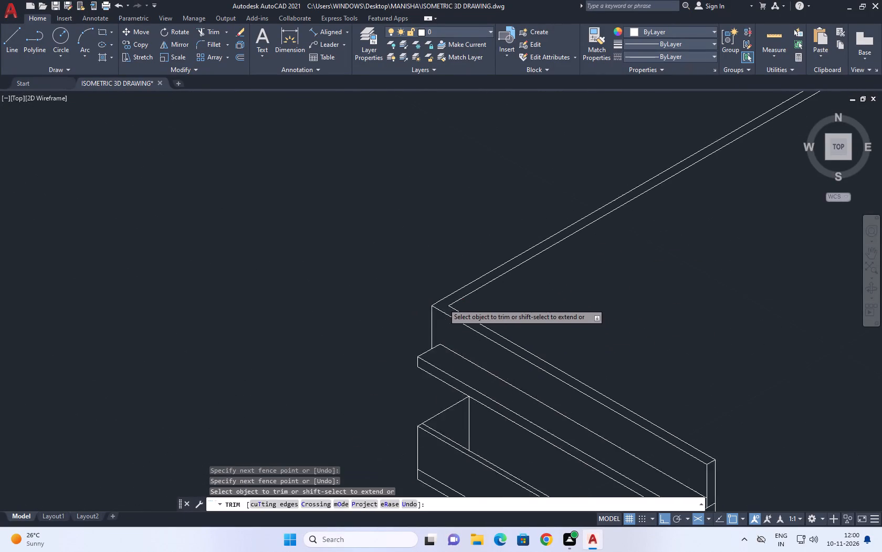
scroll(443, 303, down, 1)
key(Escape)
Copy the short roof edge between the notch and the second peak inward at a distance of 0.226.
scroll(526, 302, down, 1)
middle_drag(586, 286, 535, 304)
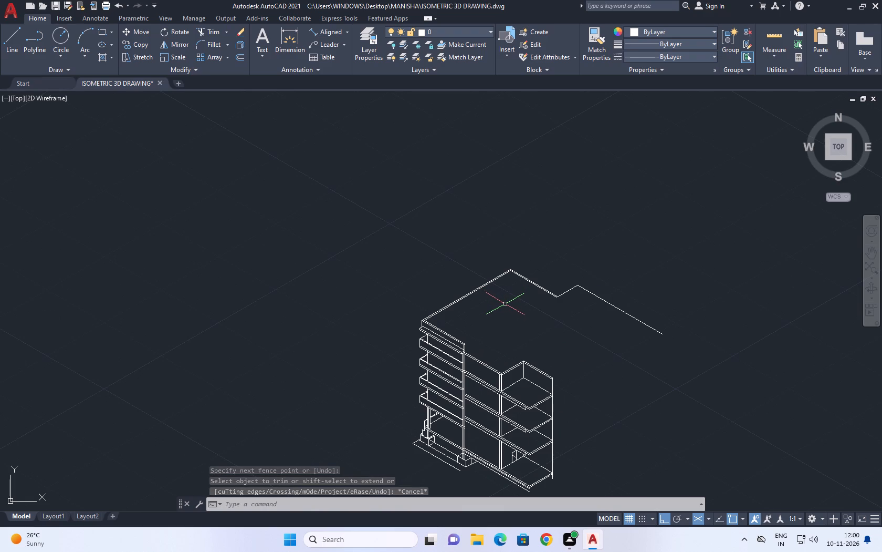
middle_drag(528, 312, 454, 280)
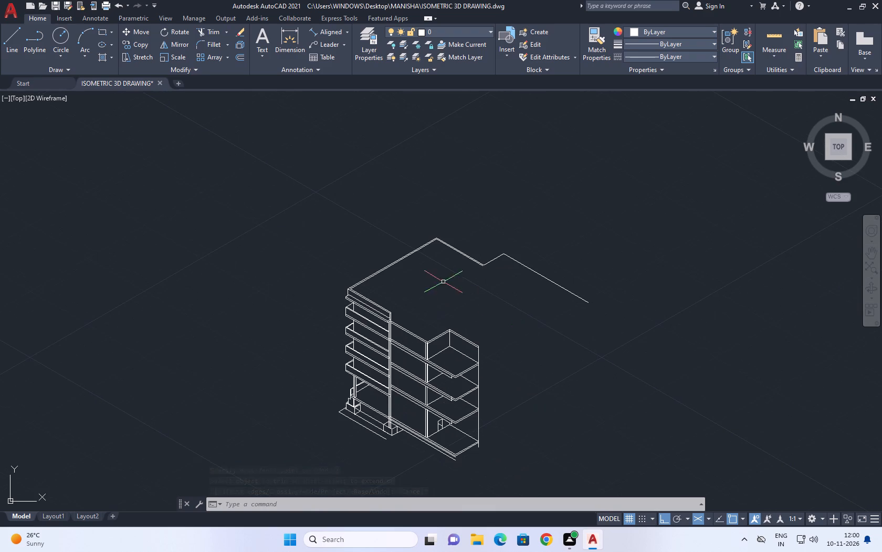
scroll(481, 277, up, 1)
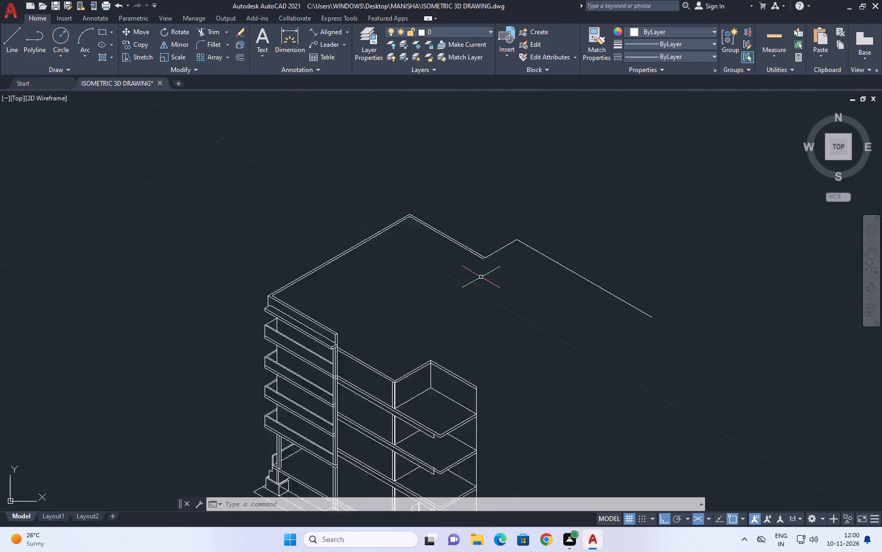
scroll(481, 277, up, 3)
click(519, 227)
drag(510, 208, 506, 201)
middle_drag(541, 214, 527, 216)
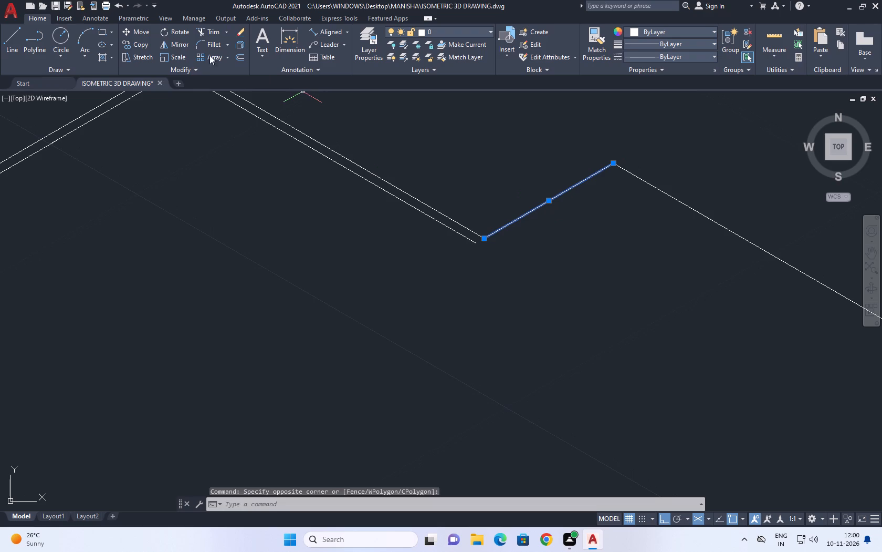
click(146, 40)
click(484, 239)
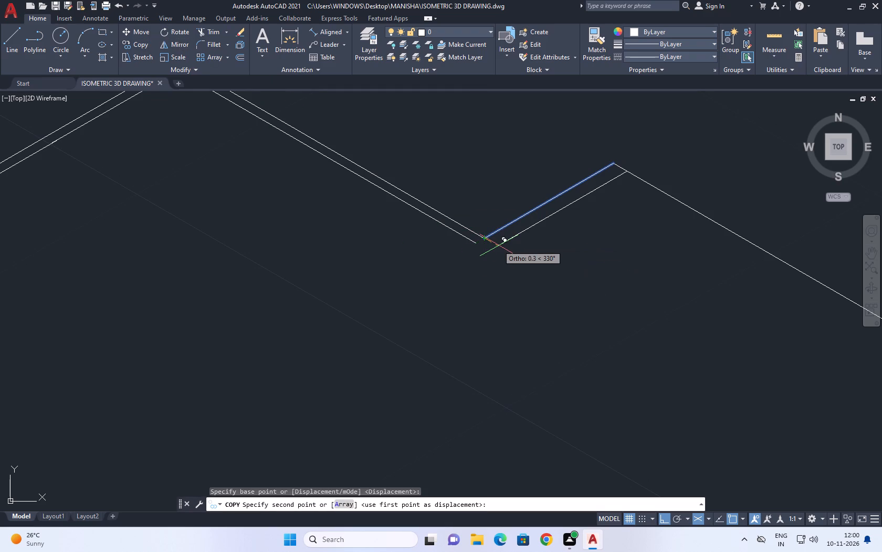
text(0.226)
key(Return)
right_drag(489, 346, 484, 339)
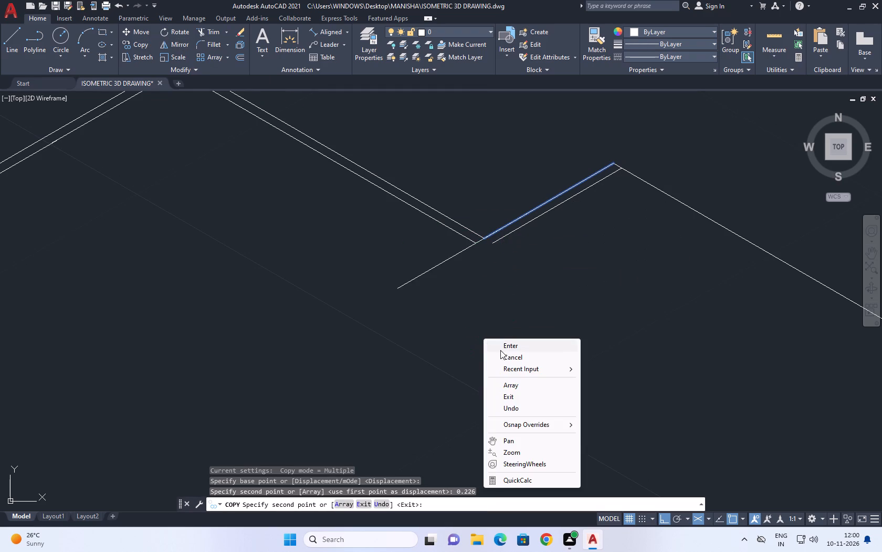
click(508, 352)
Copy the long roof edge running down from the second peak inward at a distance of 0.226.
scroll(355, 220, down, 2)
drag(587, 207, 577, 220)
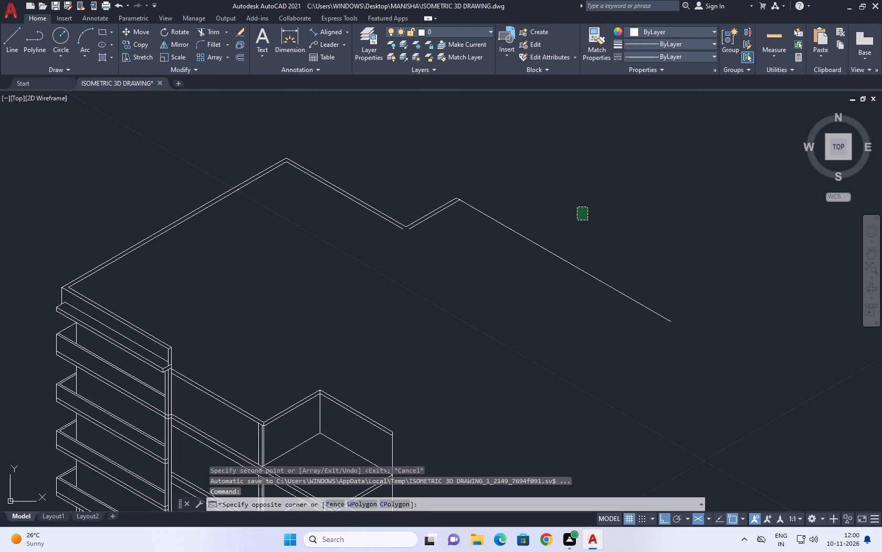
drag(541, 276, 538, 285)
click(140, 45)
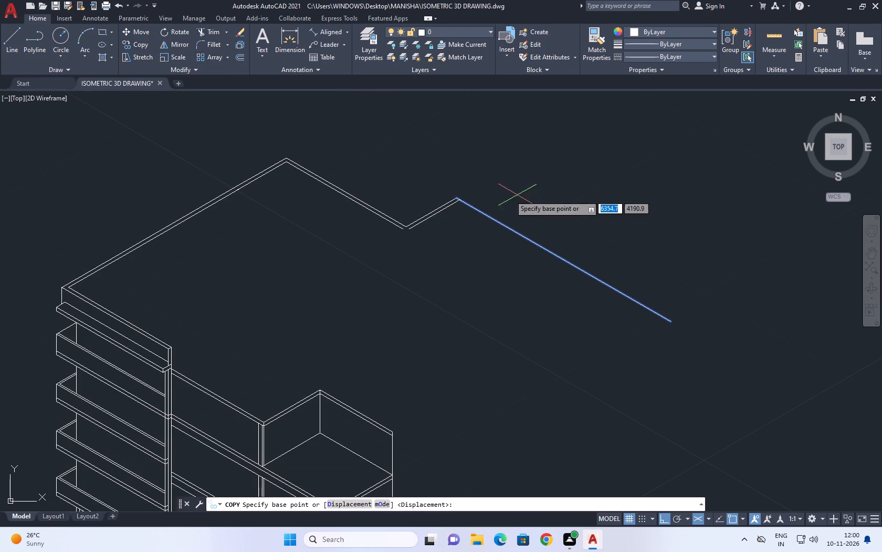
click(455, 200)
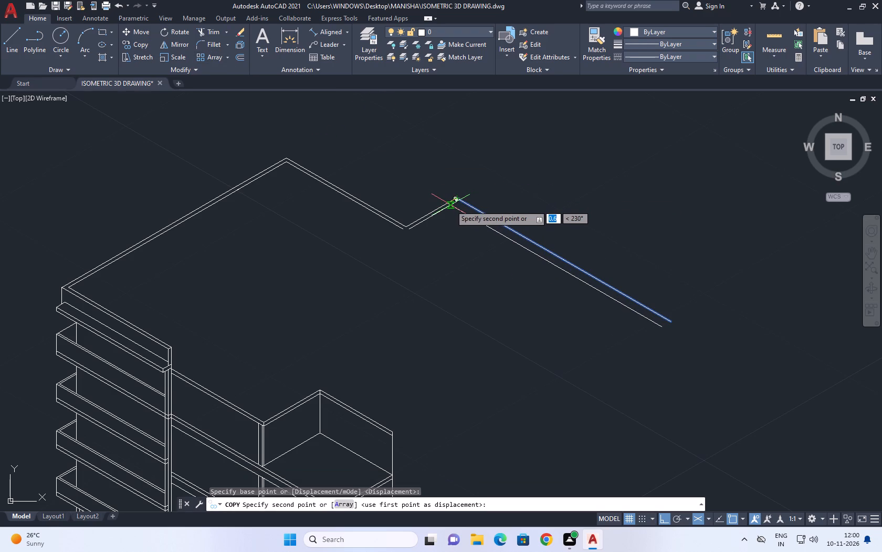
text(0.226)
key(Return)
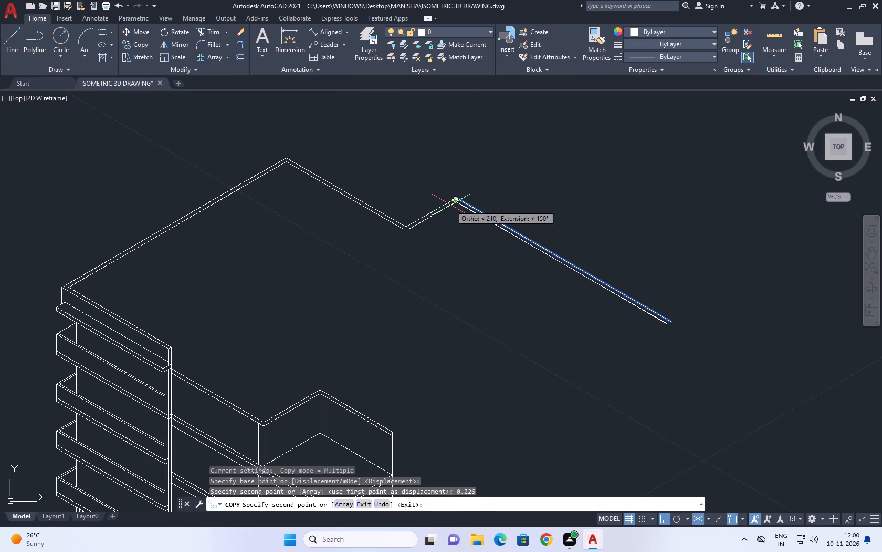
right_click(525, 171)
click(550, 186)
Trim the overlapping inner parapet line ends at the second roof peak.
click(207, 27)
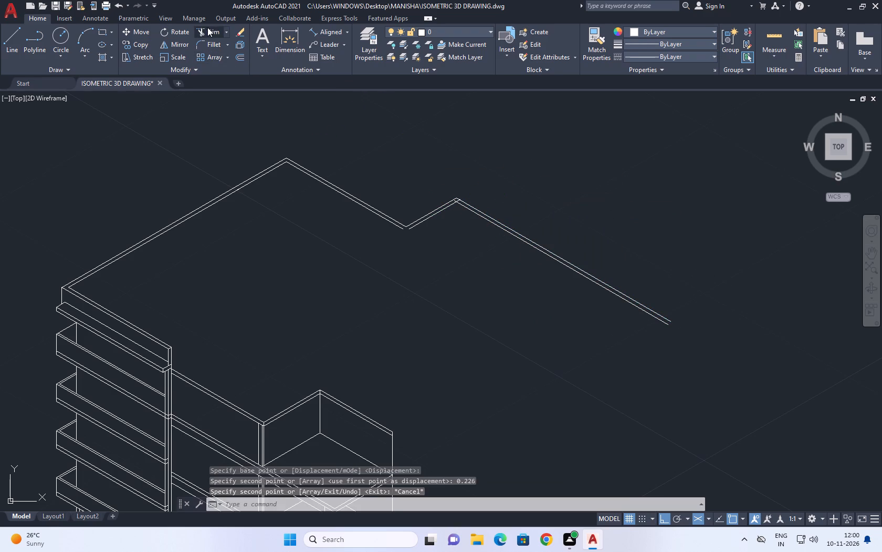
scroll(444, 198, up, 6)
click(544, 228)
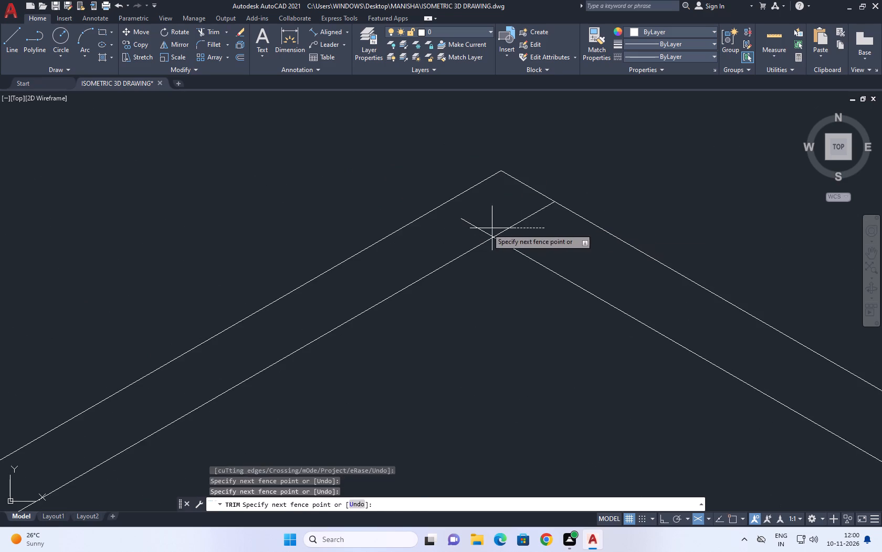
click(454, 234)
right_click(452, 228)
click(480, 241)
Fillet the two inner parapet lines at the roof notch so they meet in a clean corner.
scroll(488, 258, down, 7)
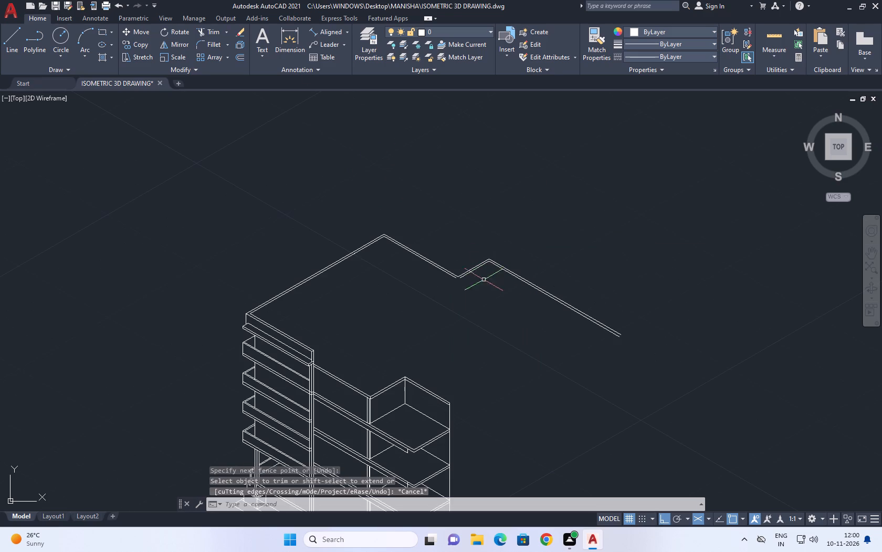
click(212, 42)
scroll(448, 258, up, 2)
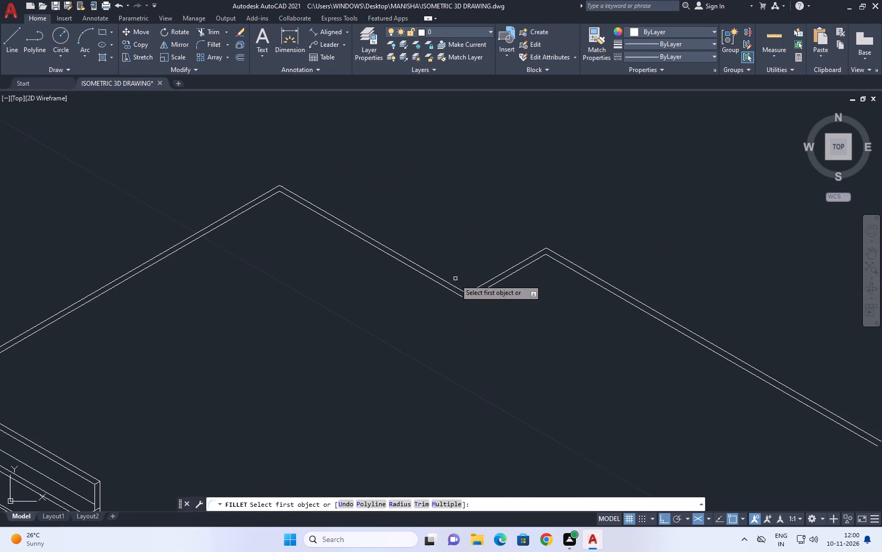
click(455, 294)
click(472, 298)
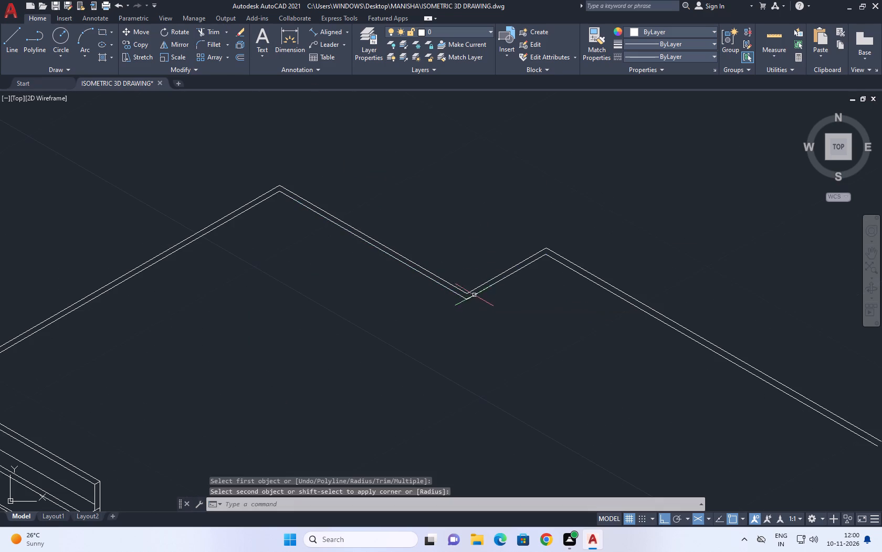
Draw a line 1 down from the first peak's inner corner, continuing parallel to the roof edge past the corner above the balconies.
scroll(463, 268, down, 4)
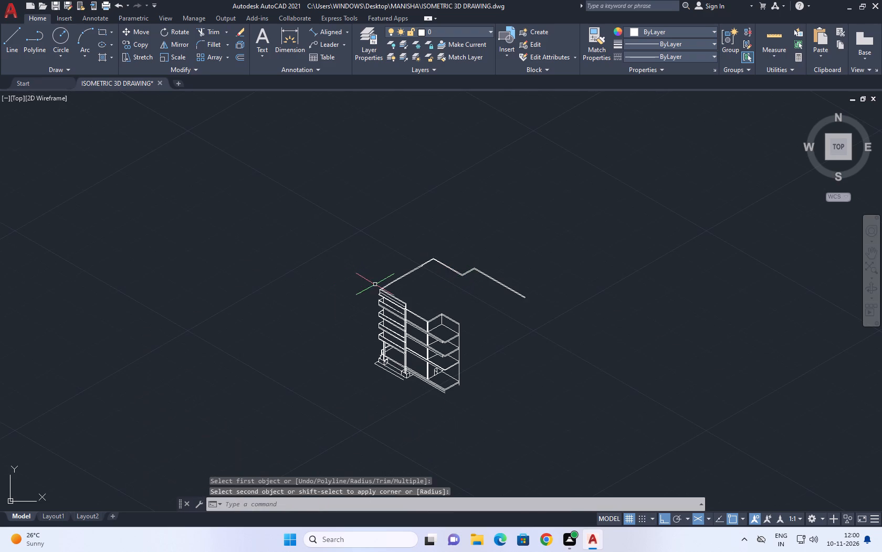
scroll(375, 284, up, 3)
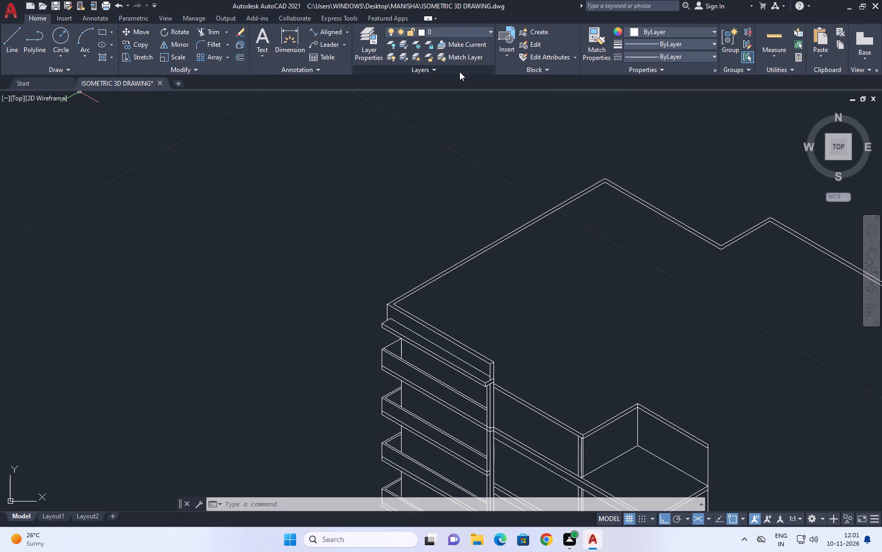
middle_drag(499, 231, 450, 233)
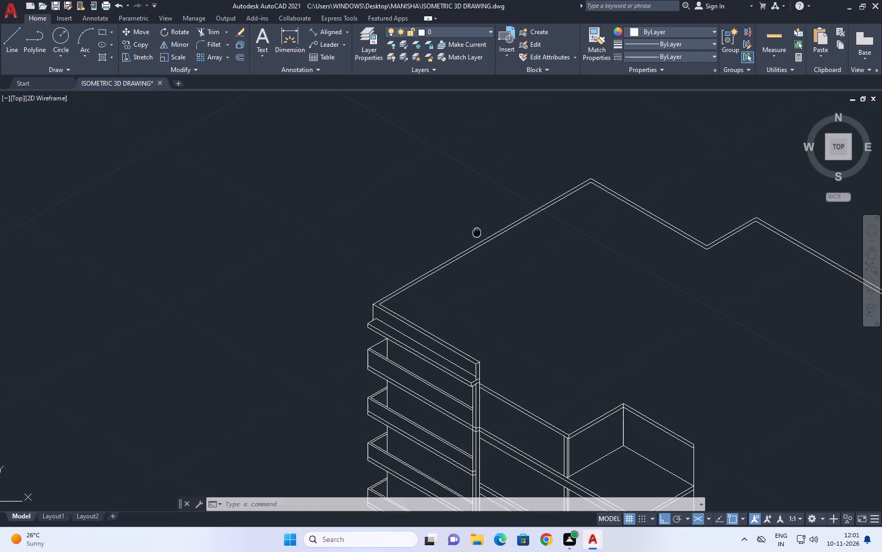
middle_drag(450, 233, 375, 262)
text(L)
key(space)
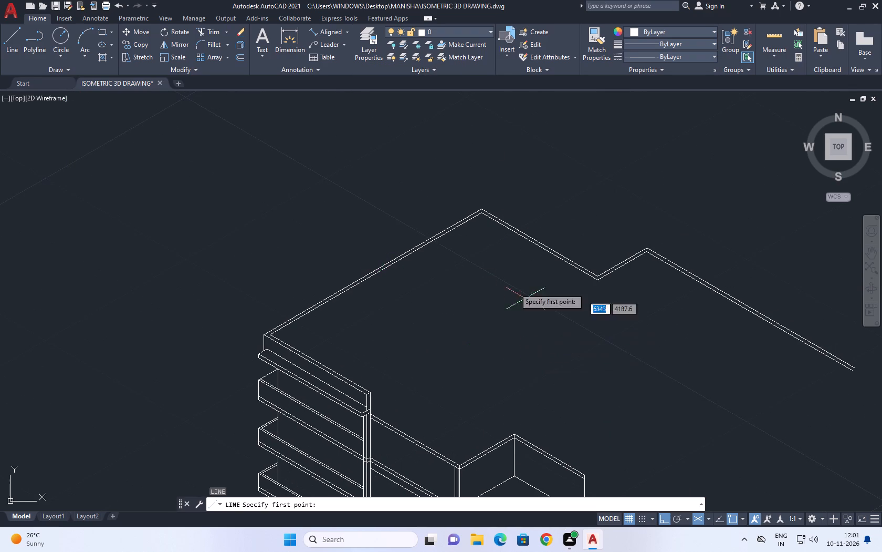
scroll(471, 220, up, 2)
click(497, 205)
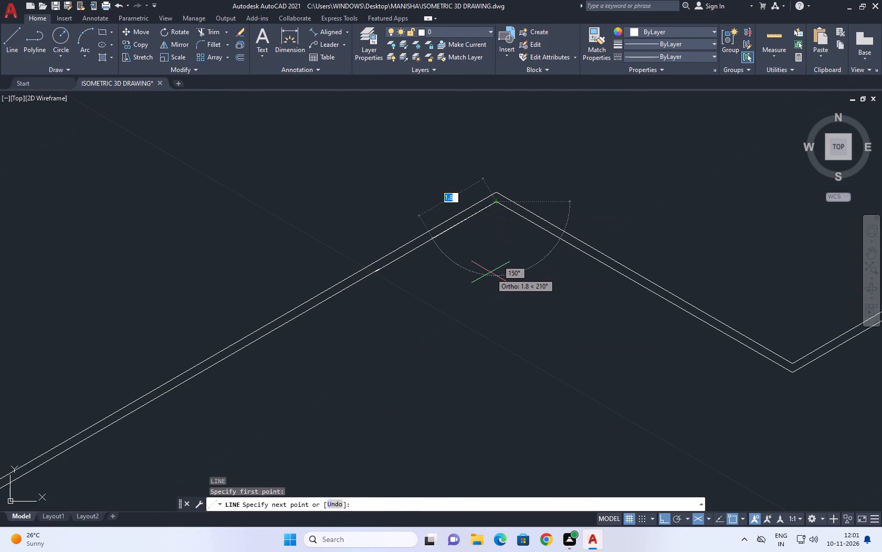
key(F5)
key(1)
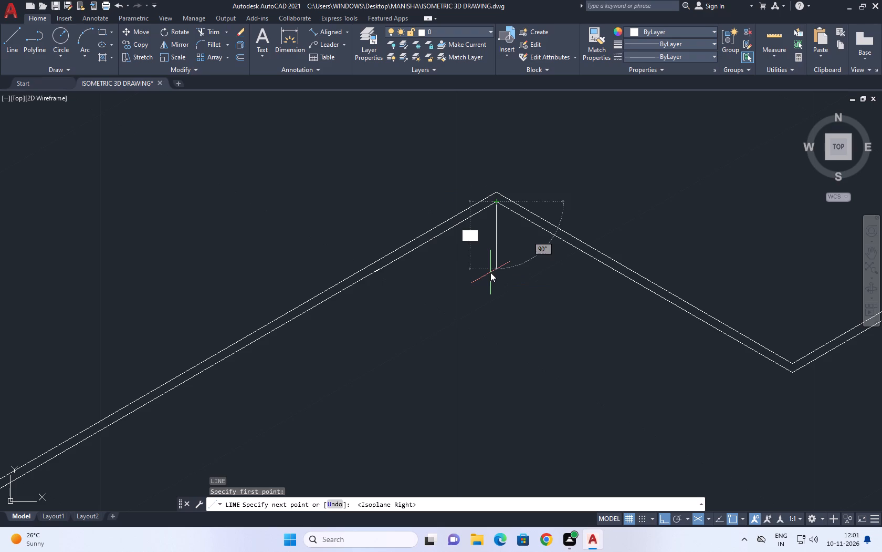
key(Return)
scroll(350, 341, down, 2)
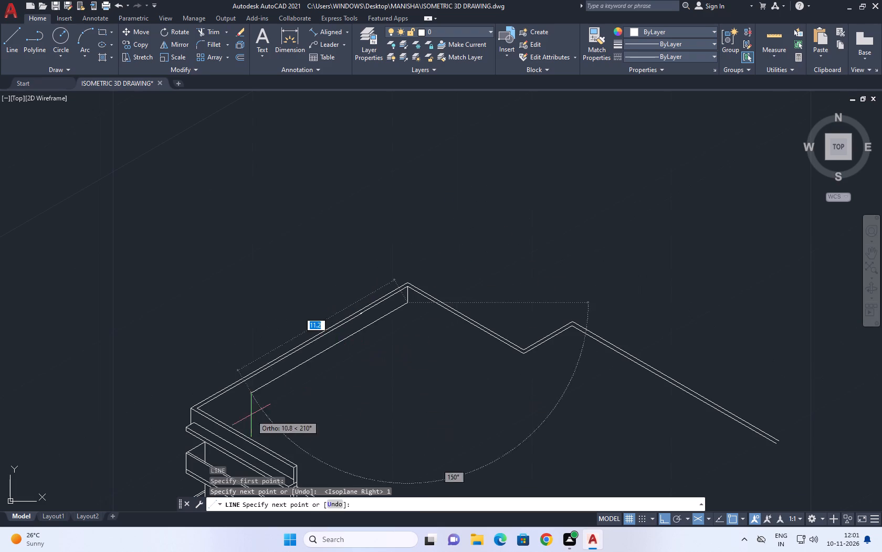
scroll(209, 434, up, 4)
click(182, 376)
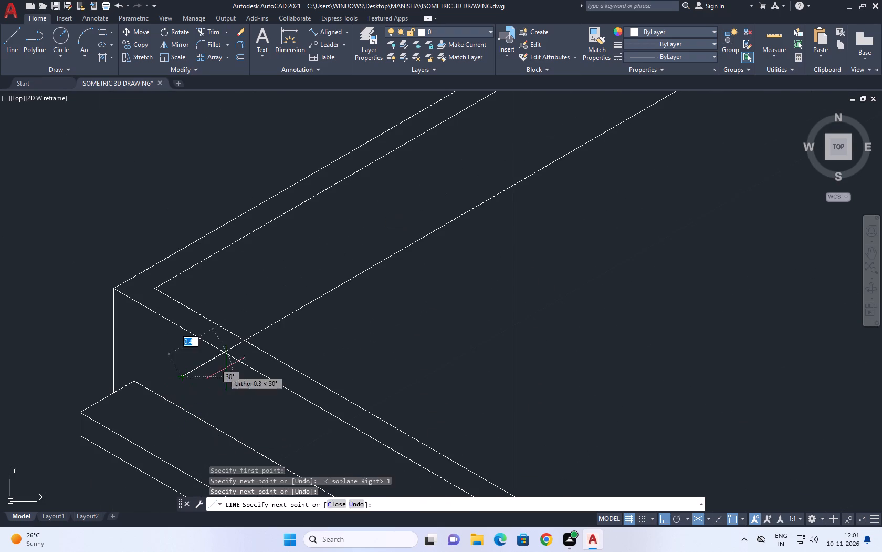
key(space)
Draw the parapet base line about 9.1 long from the foot of the first peak's vertical line at 330°, past the notch.
scroll(218, 326, down, 3)
middle_drag(532, 224, 429, 216)
key(space)
click(426, 140)
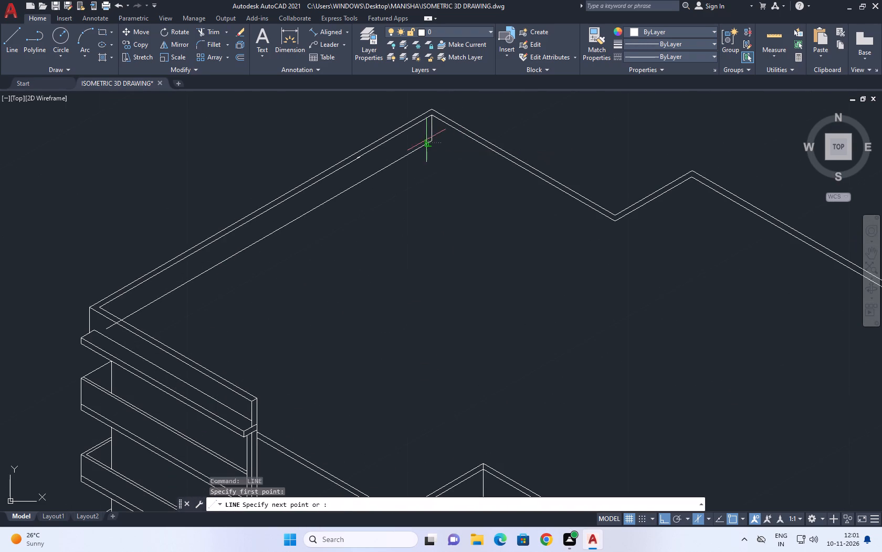
key(space)
key(space)
click(435, 137)
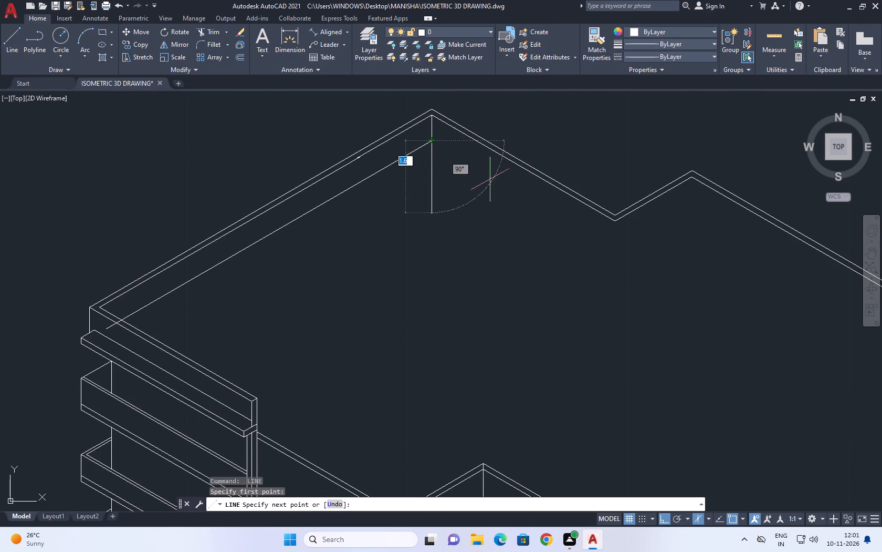
key(F5)
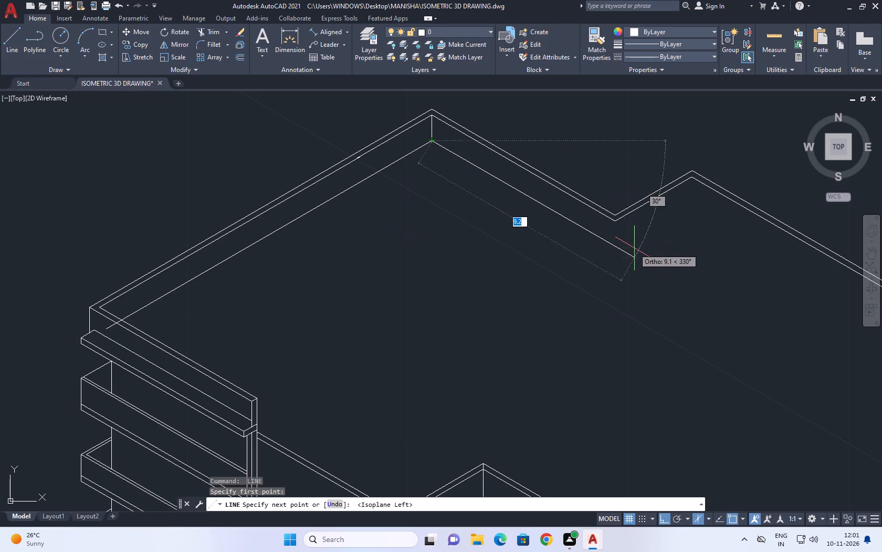
click(634, 248)
key(space)
Draw a vertical line down from the notch's inner corner, crossing the parapet base line.
key(space)
scroll(613, 229, up, 3)
click(620, 201)
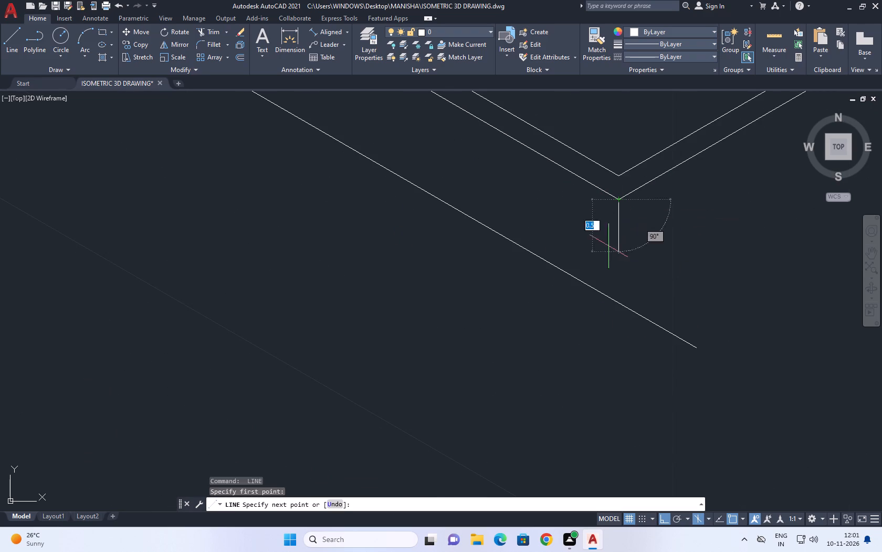
click(612, 363)
key(space)
Draw the parapet base line from the intersection under the notch at 30°, extending past the second peak.
middle_drag(644, 287, 485, 275)
key(space)
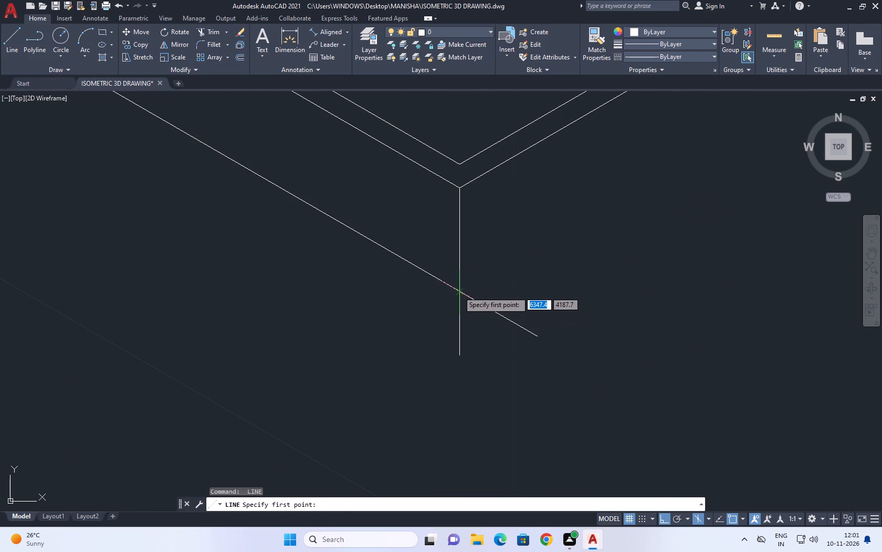
click(458, 291)
scroll(538, 303, down, 4)
key(F5)
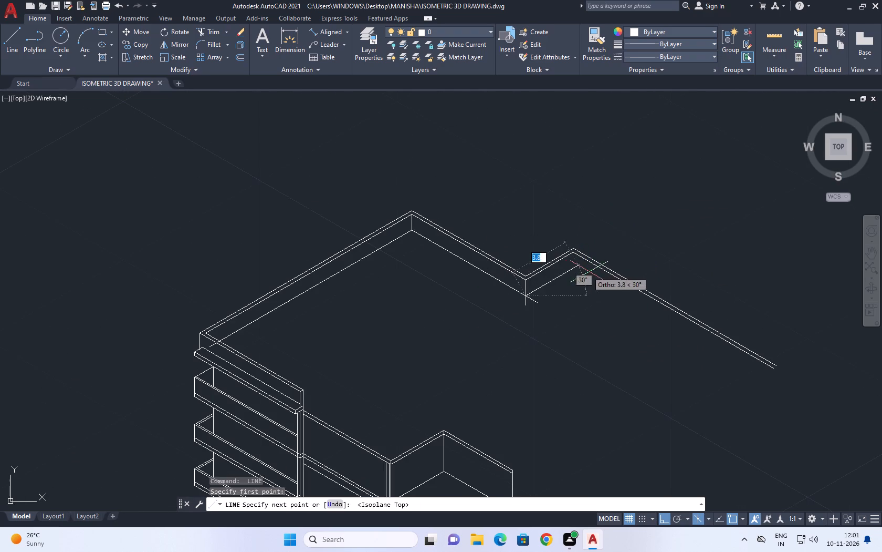
click(624, 231)
key(space)
Draw a vertical line down from the second peak's inner corner, crossing the short parapet base line.
scroll(571, 256, up, 1)
key(space)
click(571, 246)
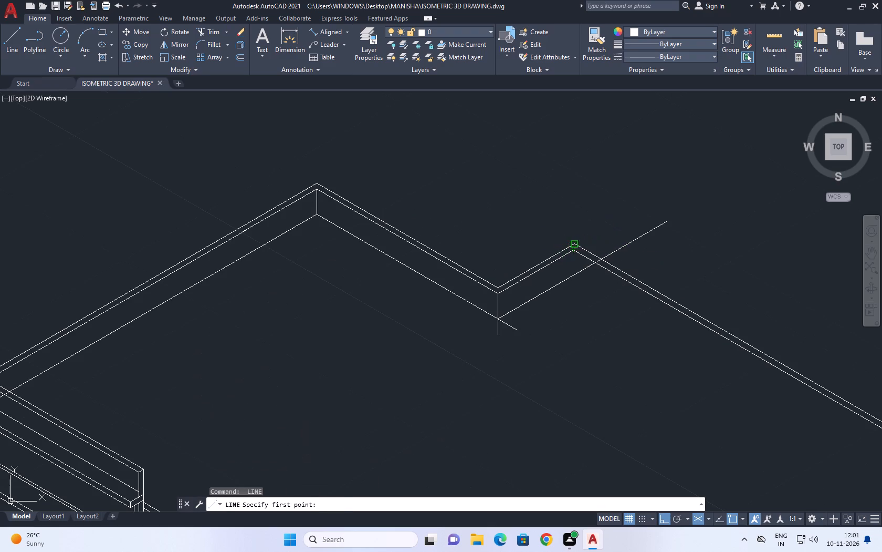
key(space)
scroll(571, 265, up, 3)
key(space)
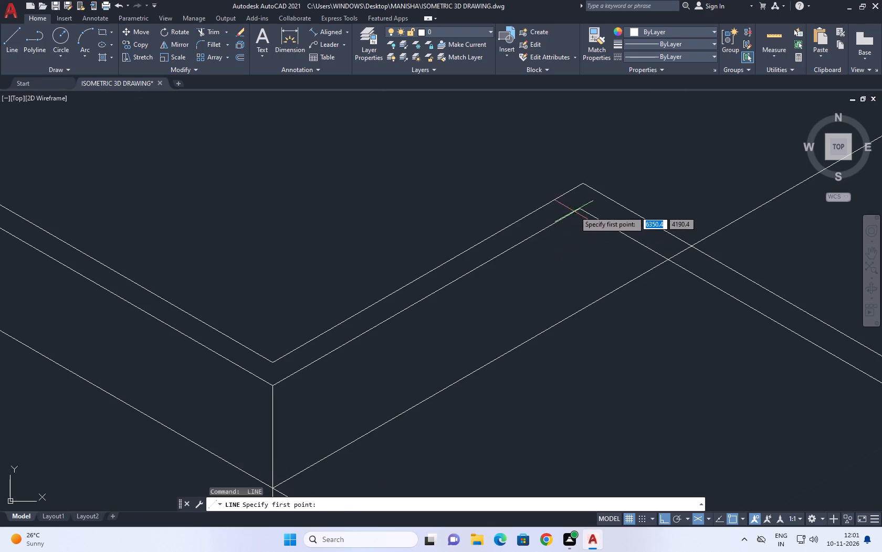
click(580, 208)
key(F5)
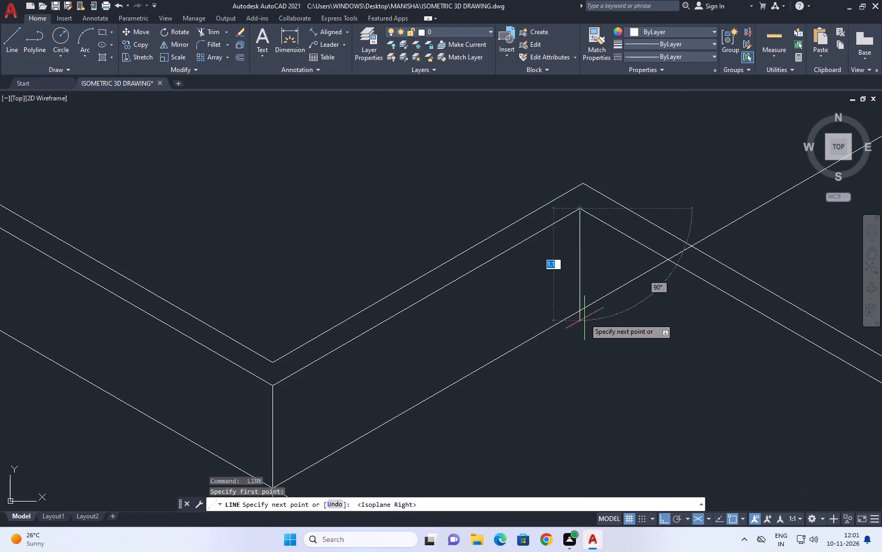
click(583, 362)
key(space)
Draw the long parapet base line from the intersection under the second peak at 330°, extending past the roof edge's open end.
middle_drag(574, 264, 444, 210)
key(space)
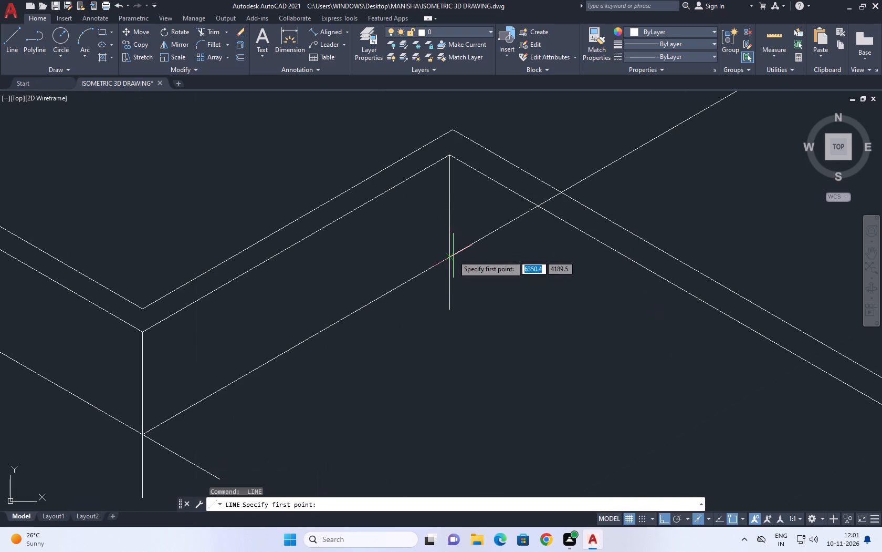
click(453, 255)
scroll(455, 249, down, 9)
scroll(520, 292, up, 2)
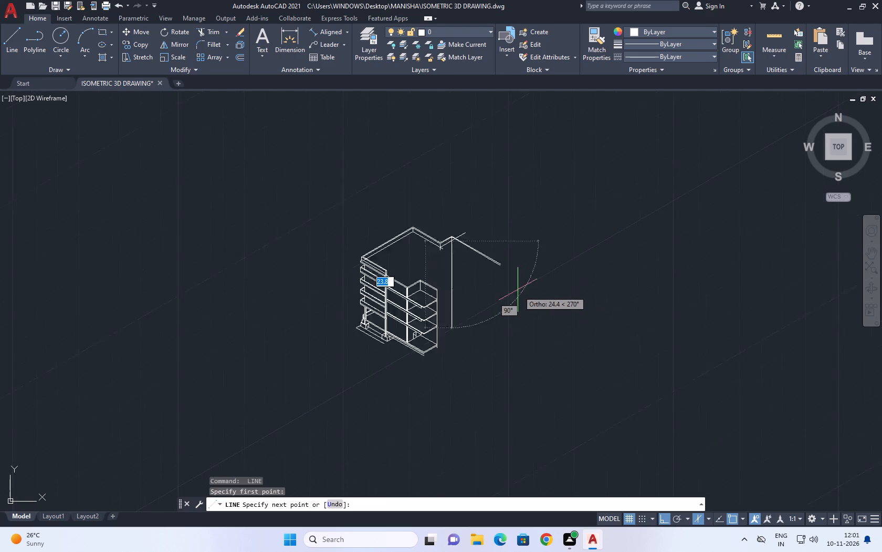
key(F5)
click(549, 280)
key(space)
Trim the overshooting line ends below the notch corner and below the second roof peak.
middle_drag(397, 192, 419, 246)
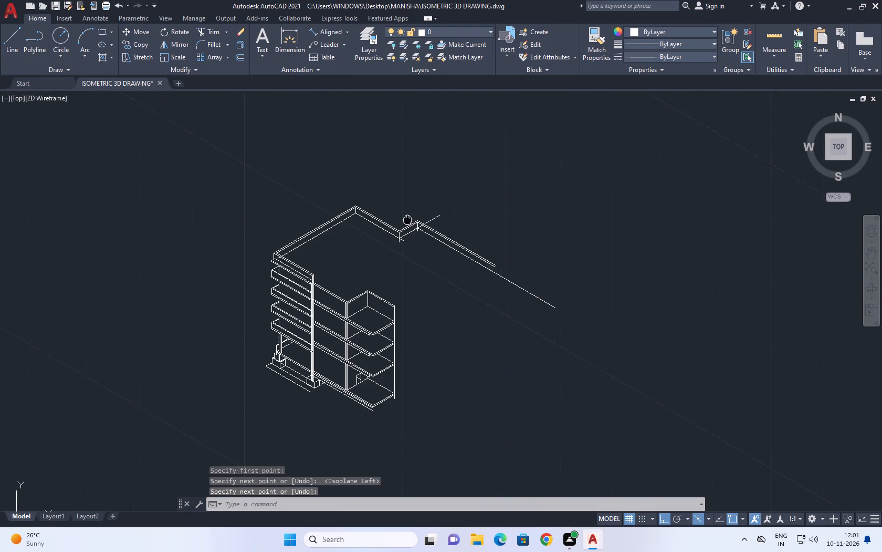
middle_drag(419, 246, 434, 272)
key(y)
key(Escape)
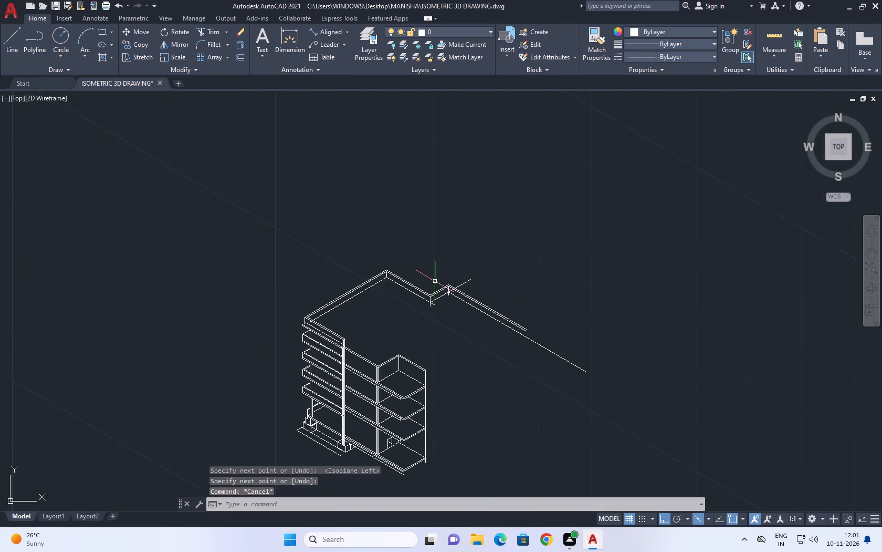
text(TR)
key(space)
scroll(411, 304, up, 5)
click(574, 291)
drag(521, 330, 516, 332)
scroll(521, 321, down, 4)
scroll(566, 285, up, 2)
click(533, 328)
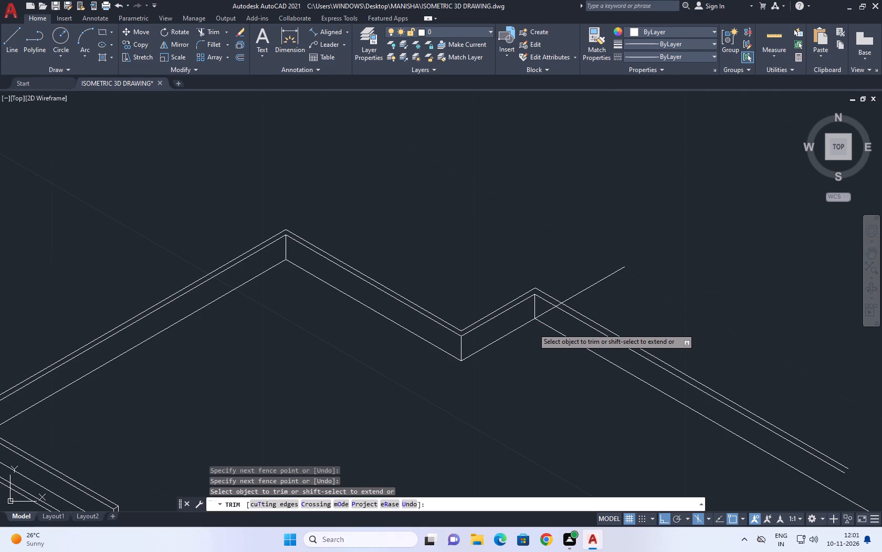
Trim away the short parapet base line's excess beyond the second peak, including the piece left between the wall lines.
click(546, 313)
drag(592, 292, 591, 287)
drag(567, 269, 559, 253)
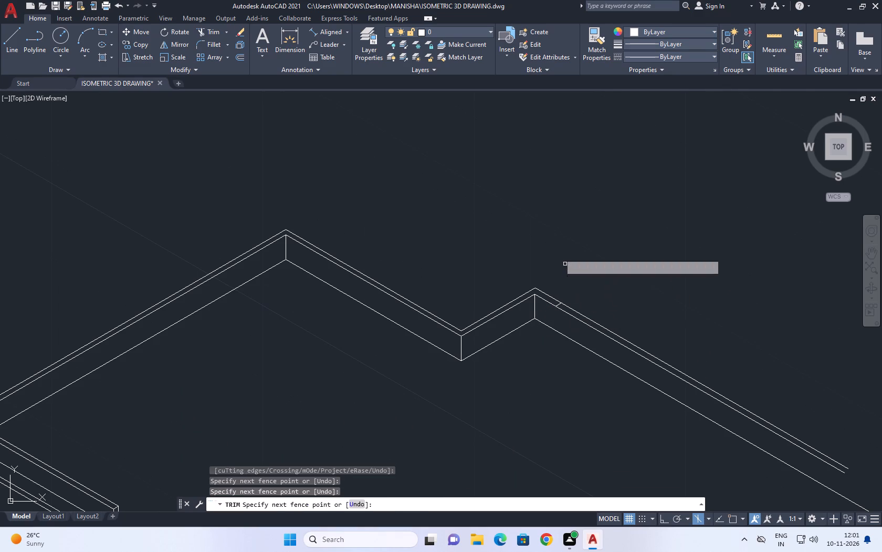
drag(559, 253, 558, 253)
scroll(570, 344, up, 3)
scroll(510, 263, up, 1)
click(524, 284)
click(513, 268)
scroll(542, 282, down, 8)
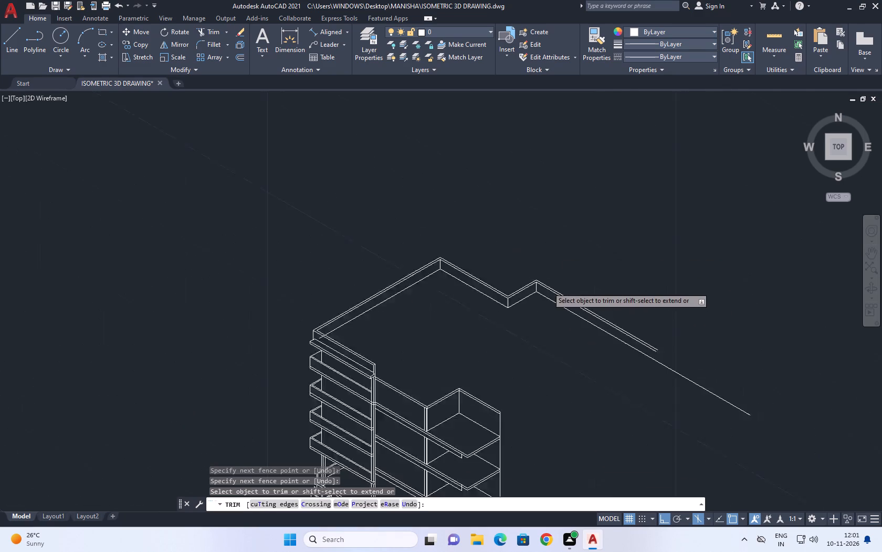
scroll(437, 319, up, 2)
key(Escape)
Trim the parapet base line where it runs past the inner parapet edge at the corner above the balconies.
scroll(308, 308, up, 3)
key(space)
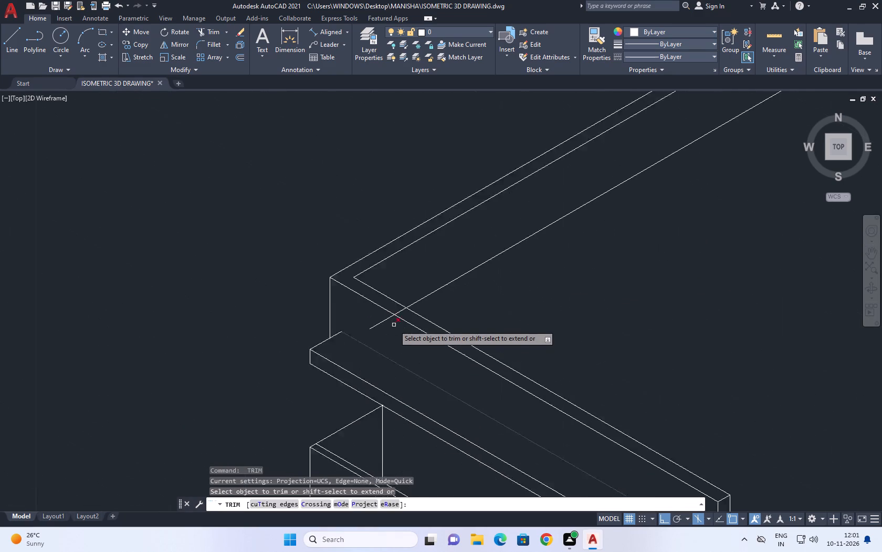
scroll(394, 323, up, 1)
click(391, 318)
click(369, 312)
click(404, 304)
double_click(408, 308)
key(Escape)
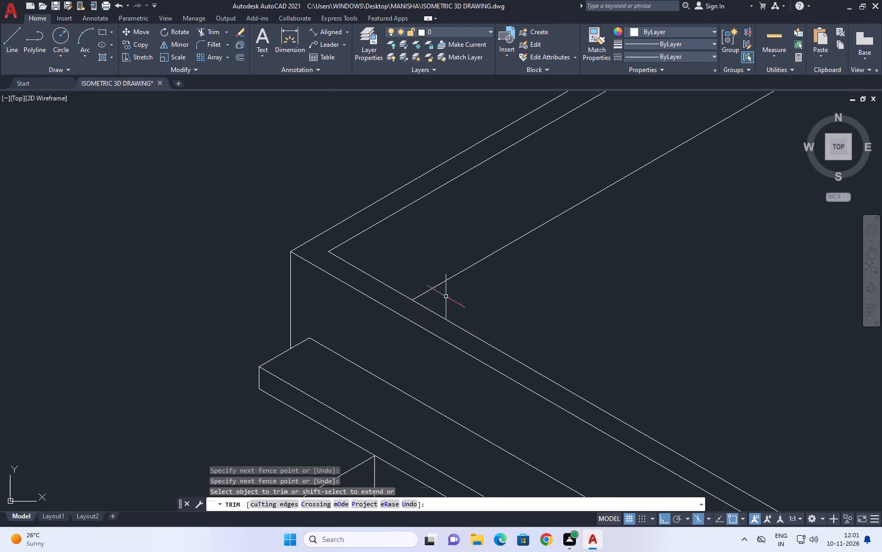
Draw a freehand-length line at 30° across the roof from where the top ledge meets the vertical edge below the parapet's front end.
scroll(454, 286, down, 3)
middle_drag(528, 247, 464, 265)
scroll(464, 266, down, 2)
middle_drag(570, 248, 481, 255)
middle_drag(659, 301, 628, 288)
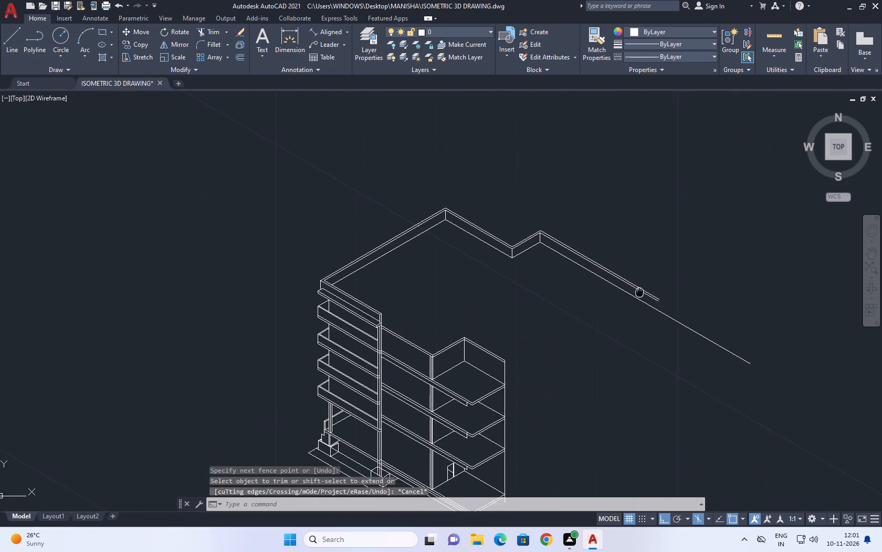
middle_drag(628, 288, 588, 271)
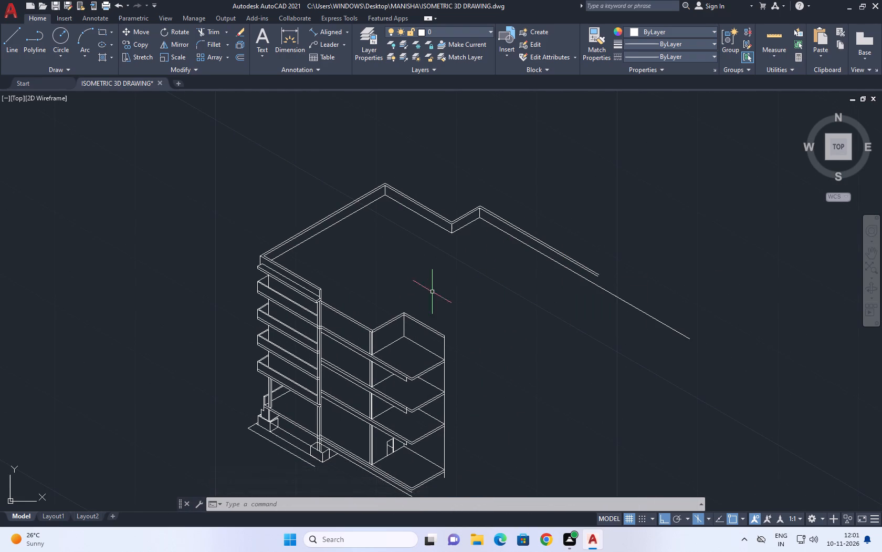
middle_drag(331, 287, 365, 276)
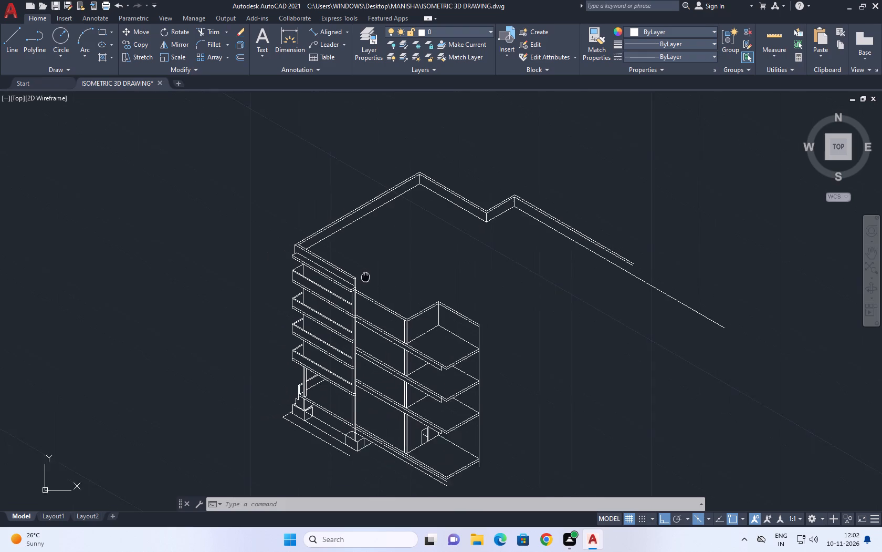
middle_drag(365, 276, 374, 311)
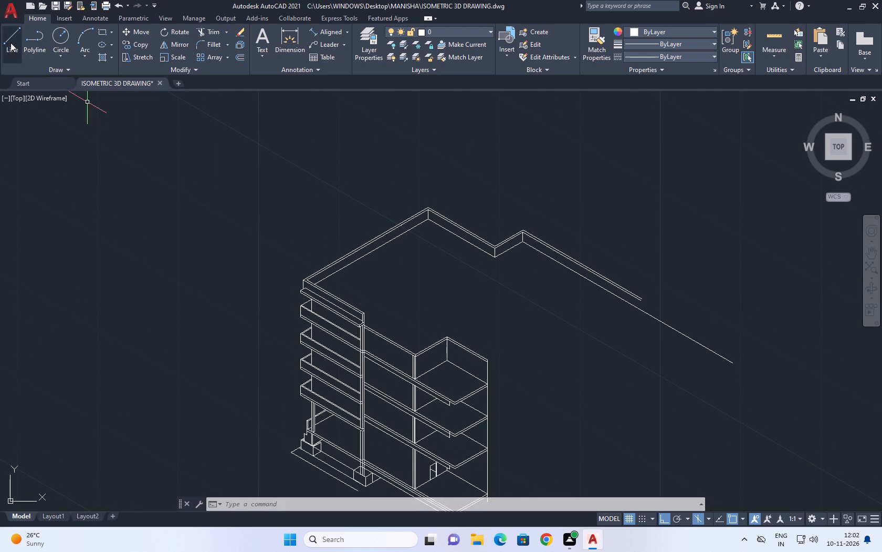
click(10, 43)
scroll(376, 317, up, 4)
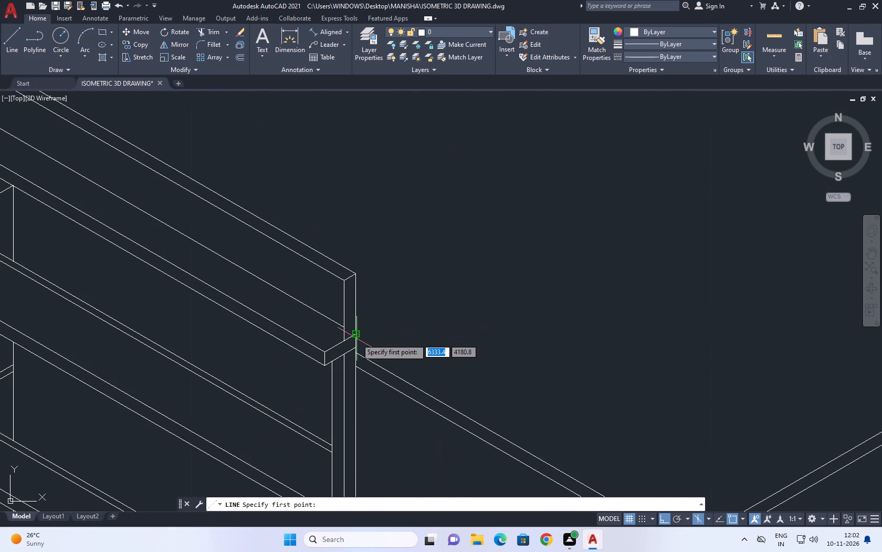
click(357, 338)
scroll(387, 293, down, 1)
scroll(453, 262, down, 1)
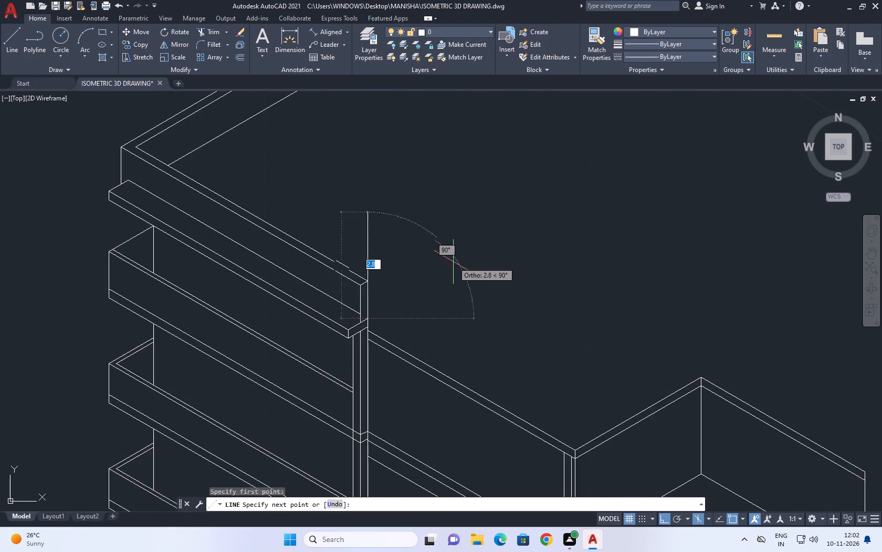
key(F5)
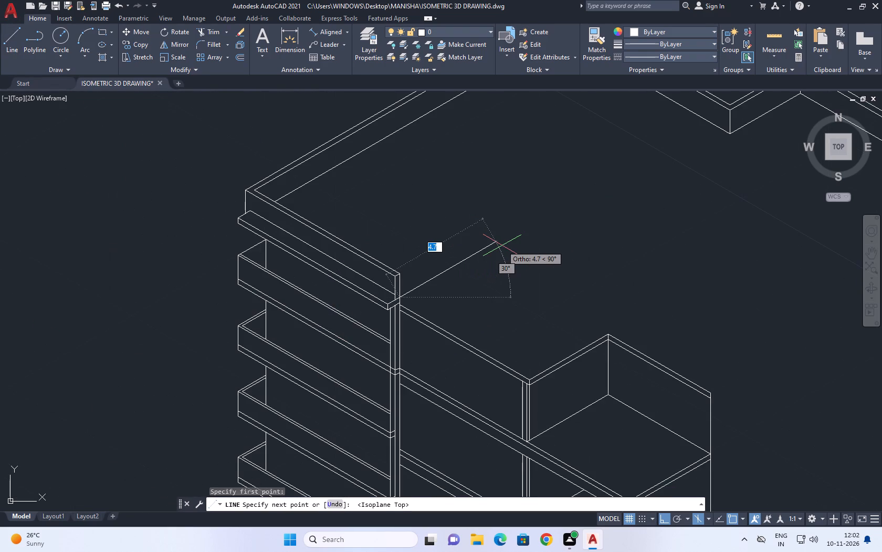
scroll(502, 255, down, 2)
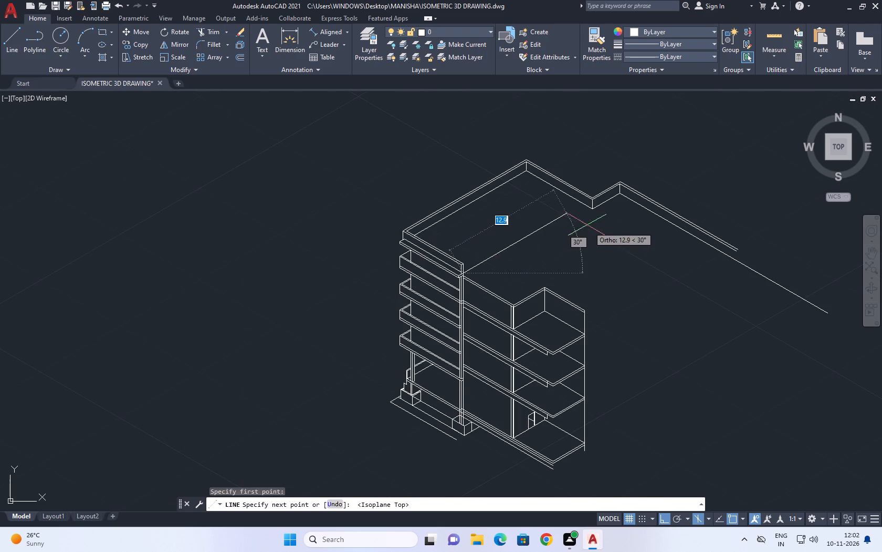
scroll(571, 217, up, 2)
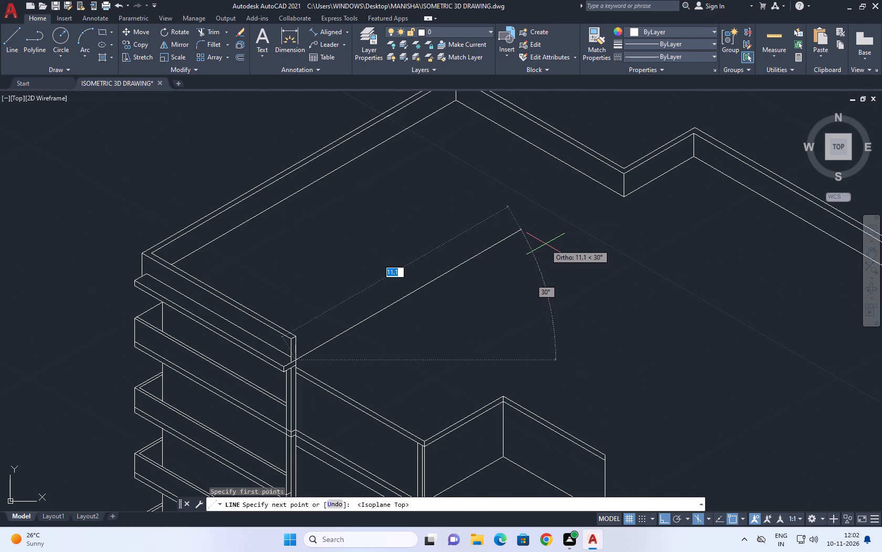
click(552, 230)
right_drag(577, 271, 566, 260)
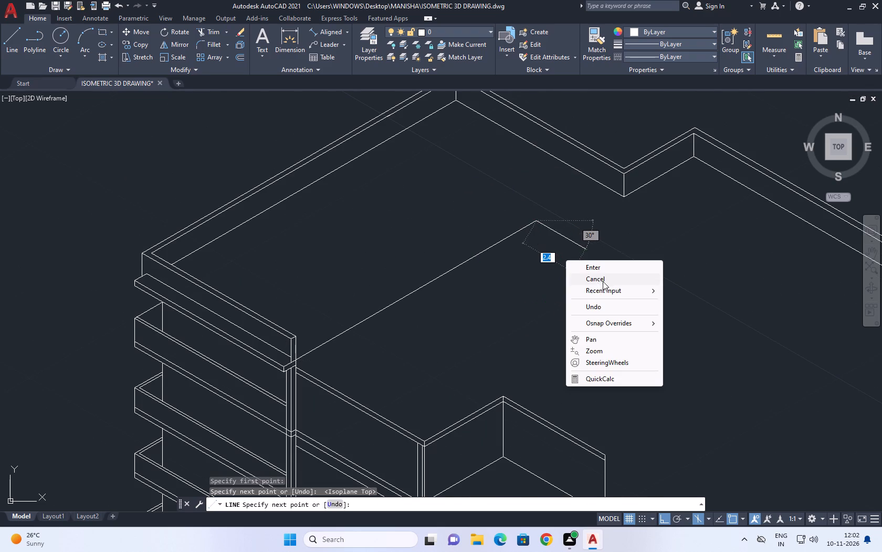
click(603, 278)
Copy the new 30° roof line 0.1134 toward 330° to form a parallel pair.
scroll(307, 331, down, 2)
middle_drag(355, 362, 358, 364)
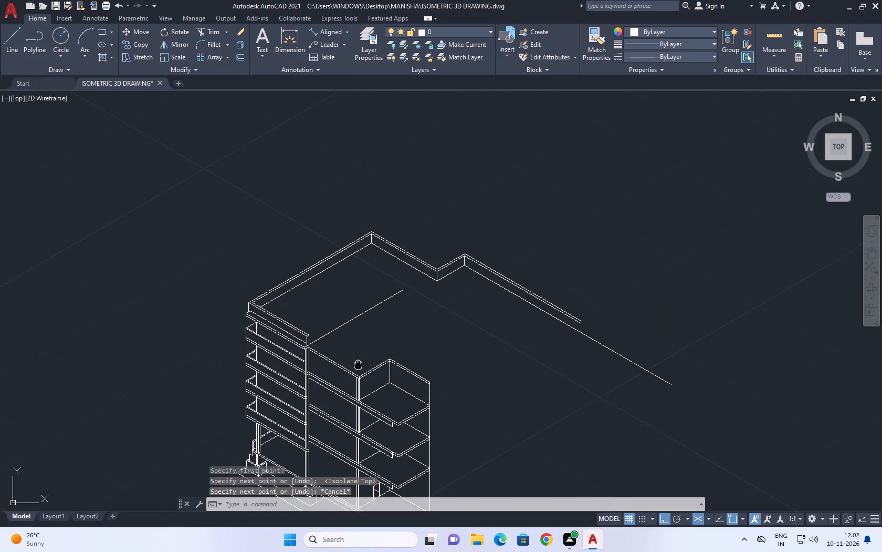
middle_drag(358, 364, 363, 373)
scroll(347, 383, up, 3)
drag(300, 319, 293, 303)
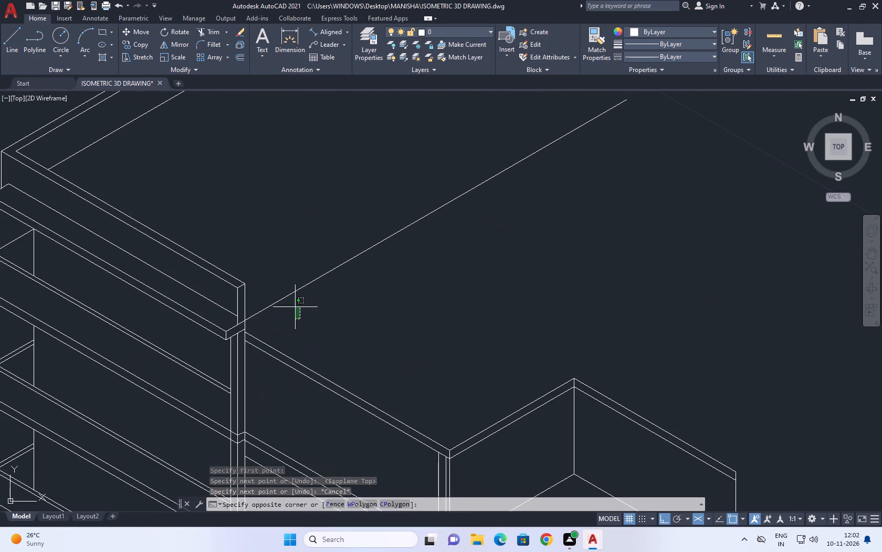
drag(293, 303, 274, 269)
click(268, 255)
click(136, 42)
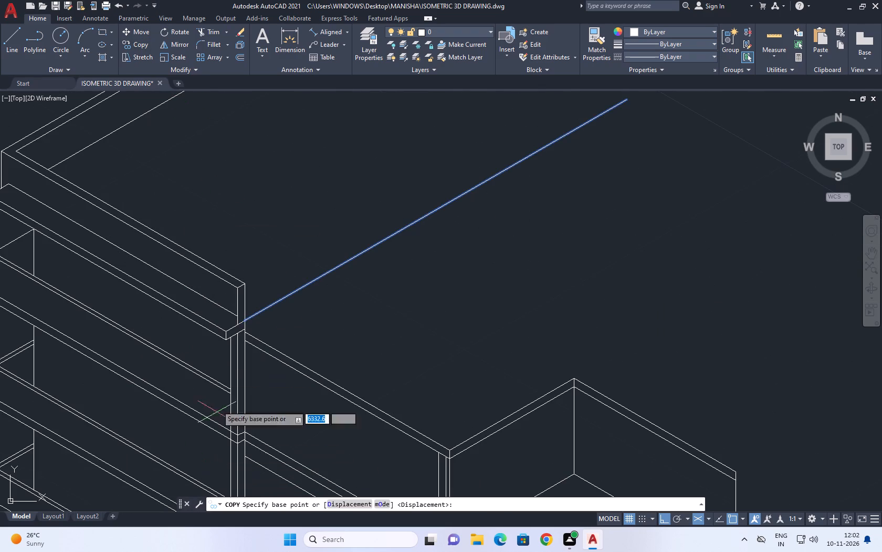
scroll(240, 324, up, 3)
click(258, 329)
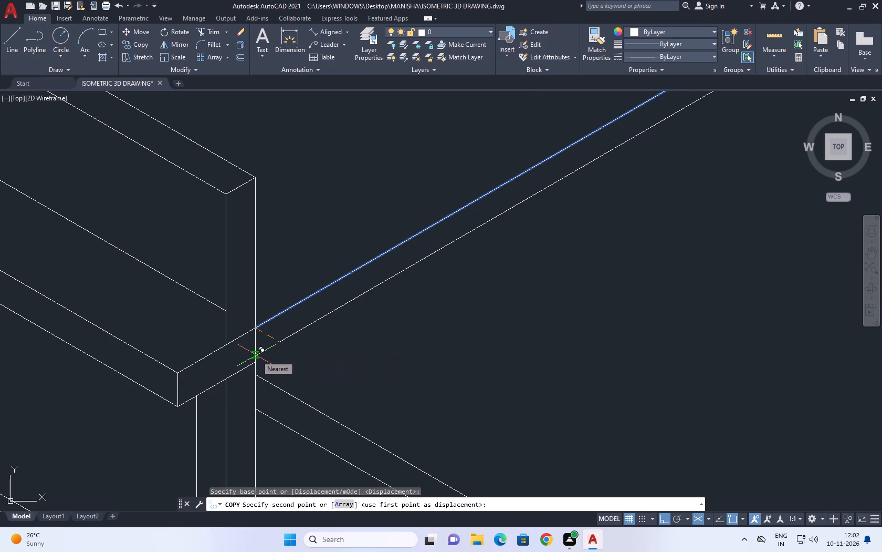
text(0.1134)
key(Return)
right_click(350, 252)
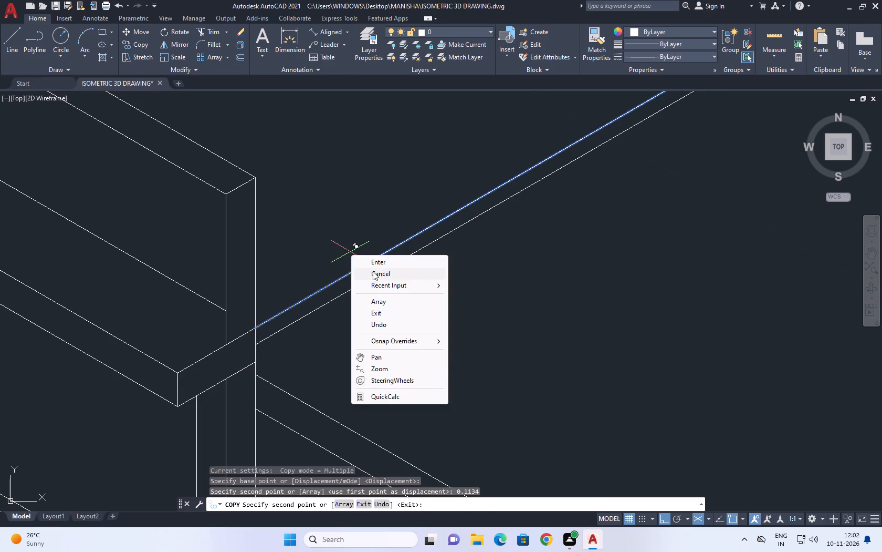
click(373, 271)
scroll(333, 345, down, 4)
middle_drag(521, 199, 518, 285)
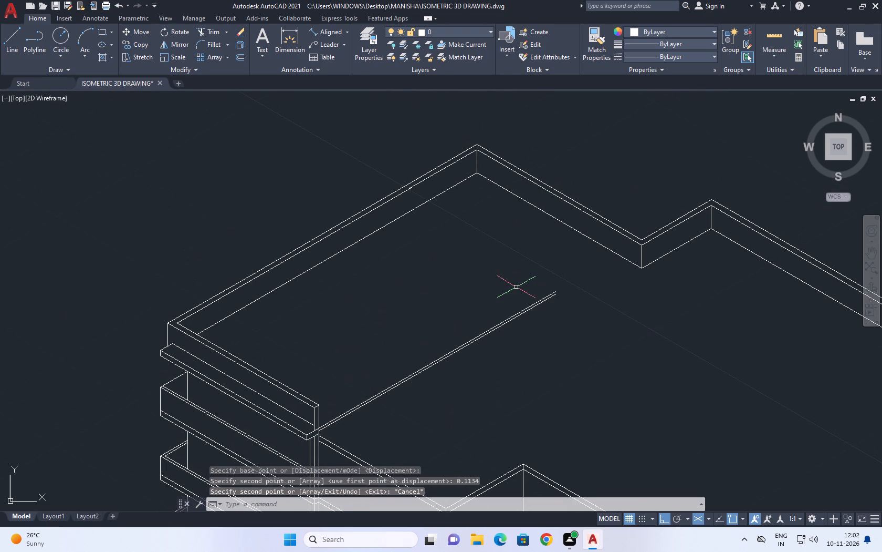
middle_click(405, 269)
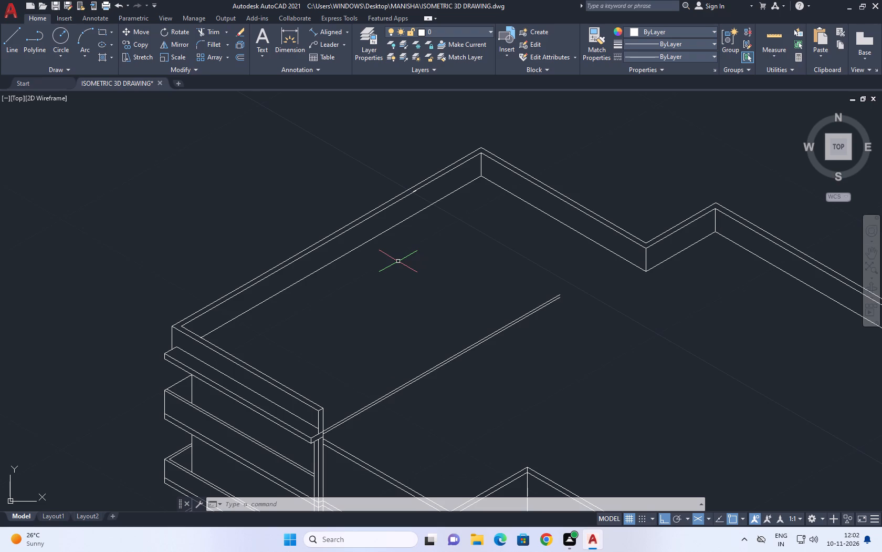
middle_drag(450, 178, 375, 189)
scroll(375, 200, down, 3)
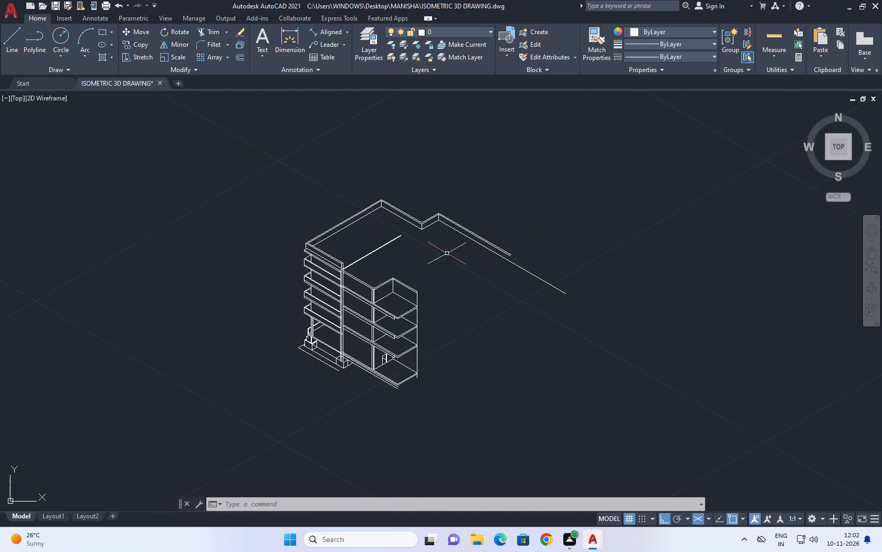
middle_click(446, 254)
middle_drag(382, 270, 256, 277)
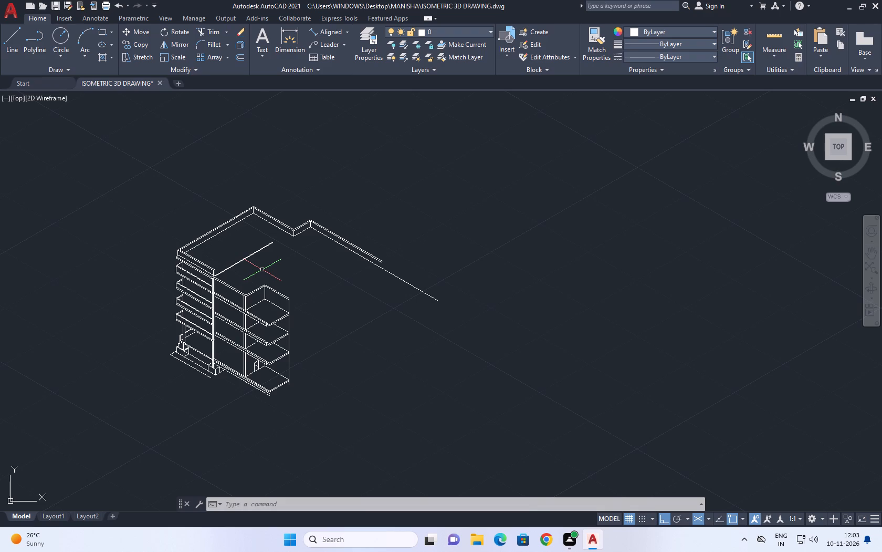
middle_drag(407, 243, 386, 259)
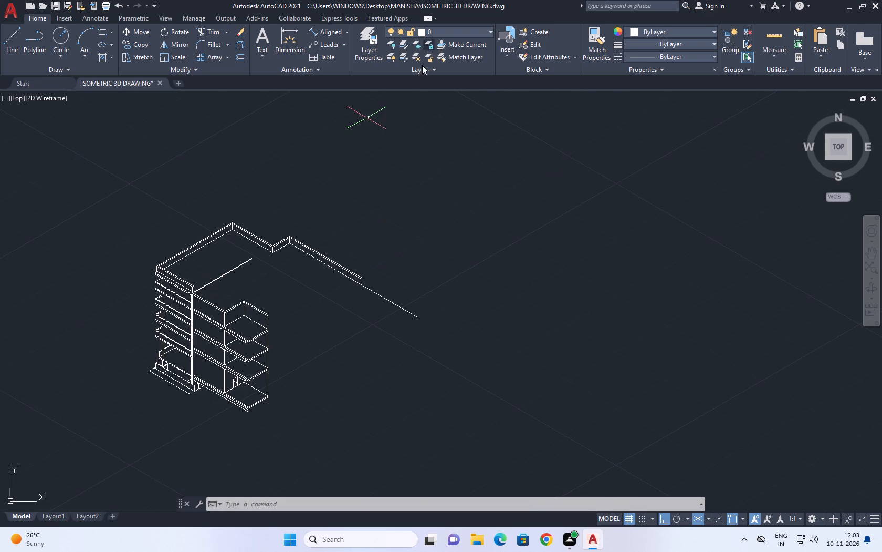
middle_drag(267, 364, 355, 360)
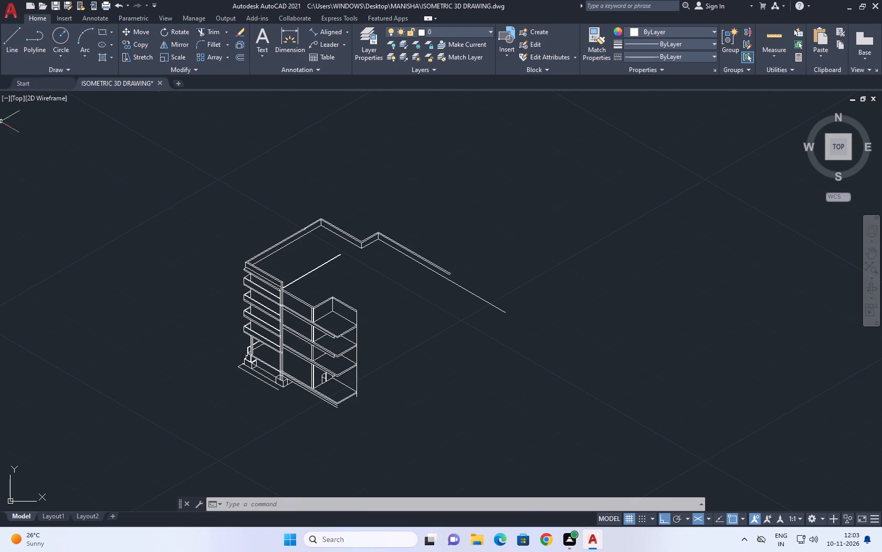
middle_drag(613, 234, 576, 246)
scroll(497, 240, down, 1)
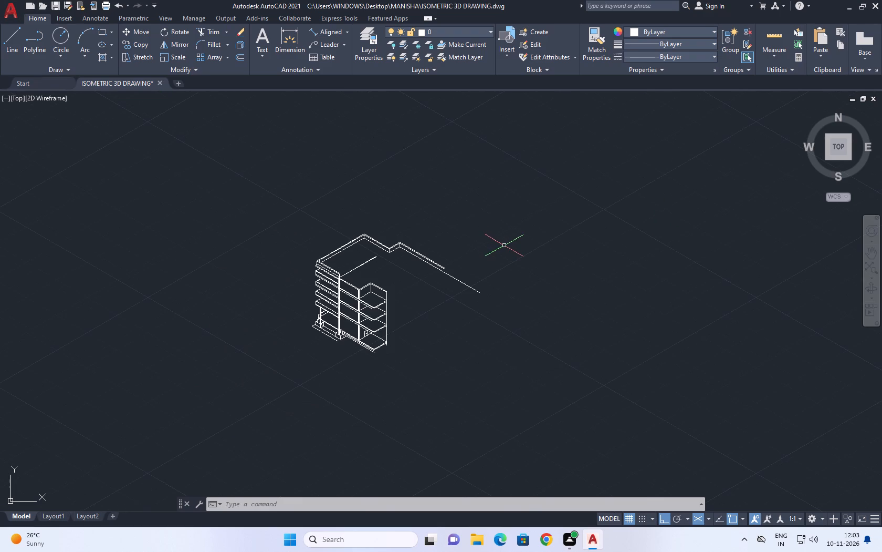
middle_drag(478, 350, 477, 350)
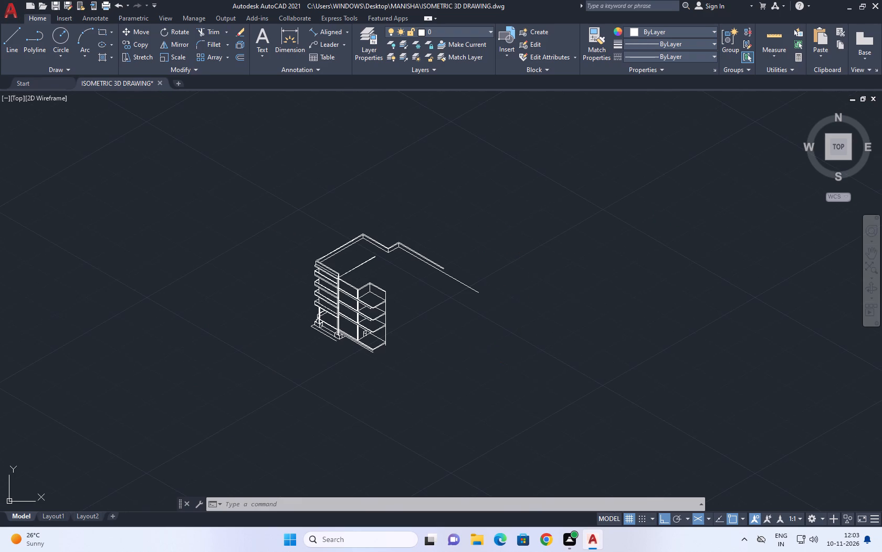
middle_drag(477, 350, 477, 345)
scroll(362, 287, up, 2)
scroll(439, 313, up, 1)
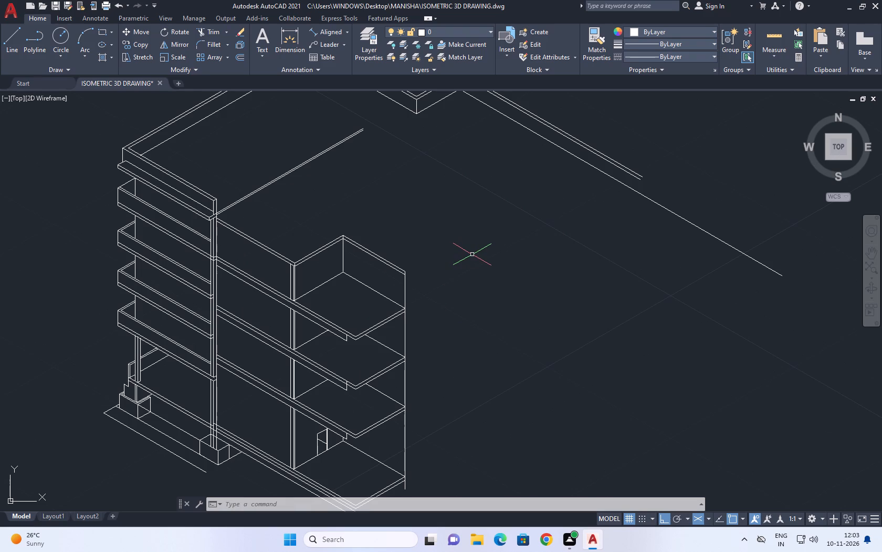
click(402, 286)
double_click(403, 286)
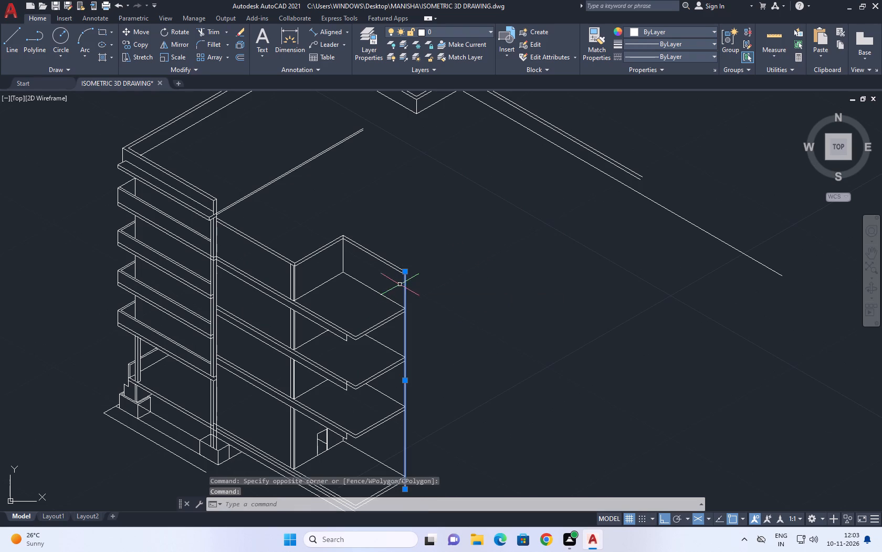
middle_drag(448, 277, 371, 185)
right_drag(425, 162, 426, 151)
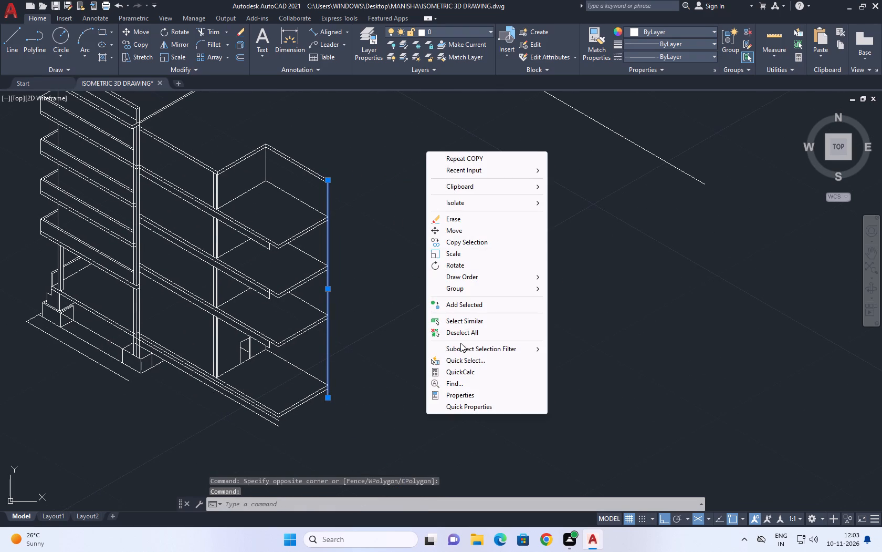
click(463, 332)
Draw a vertical line from the ground slab's lower front corner up to the top floor slab's front corner.
click(15, 40)
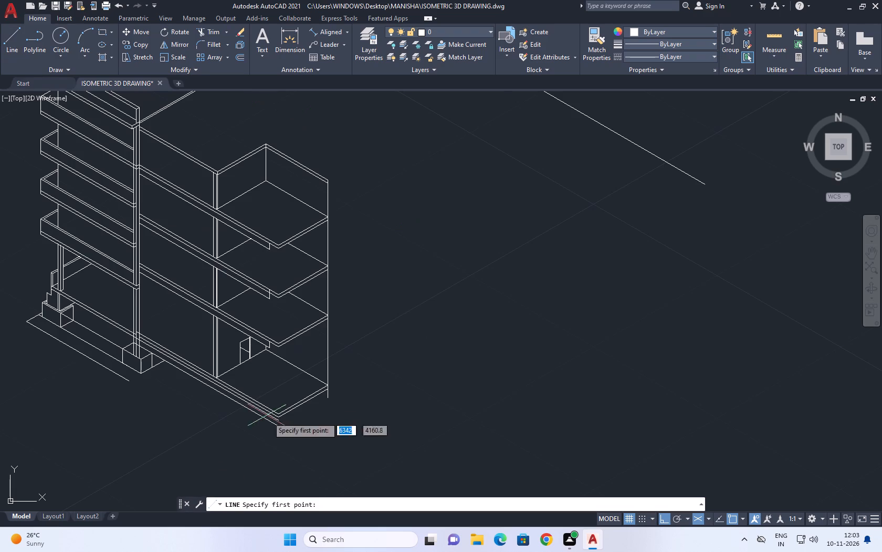
scroll(255, 397, up, 3)
click(304, 446)
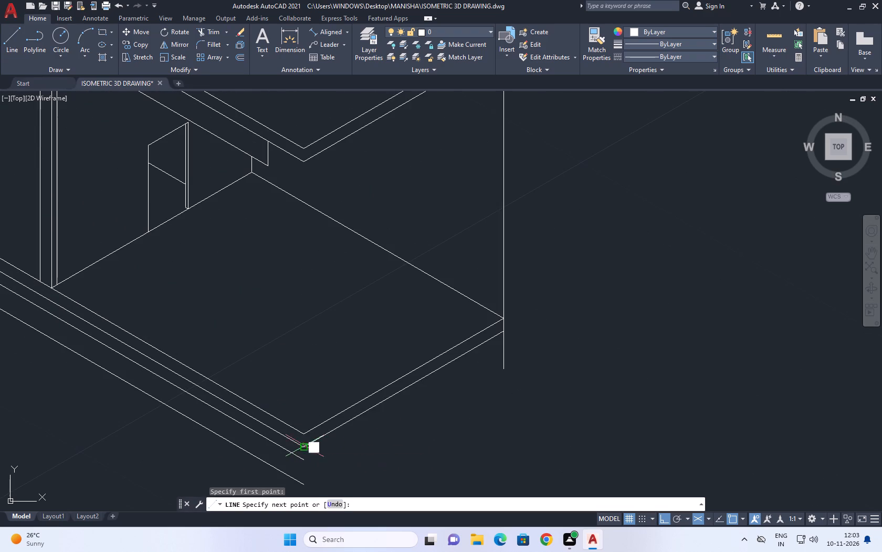
scroll(302, 377, down, 3)
middle_drag(297, 221, 302, 287)
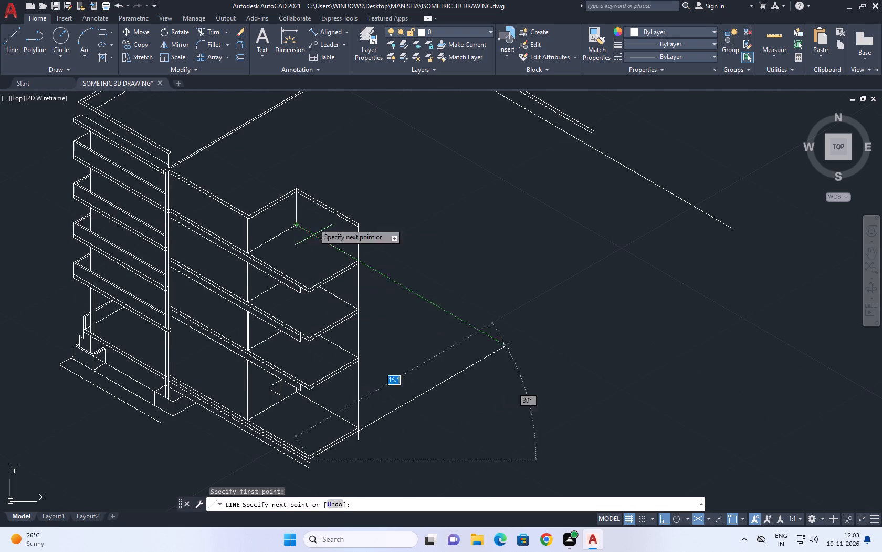
scroll(305, 290, up, 1)
click(307, 286)
right_click(478, 192)
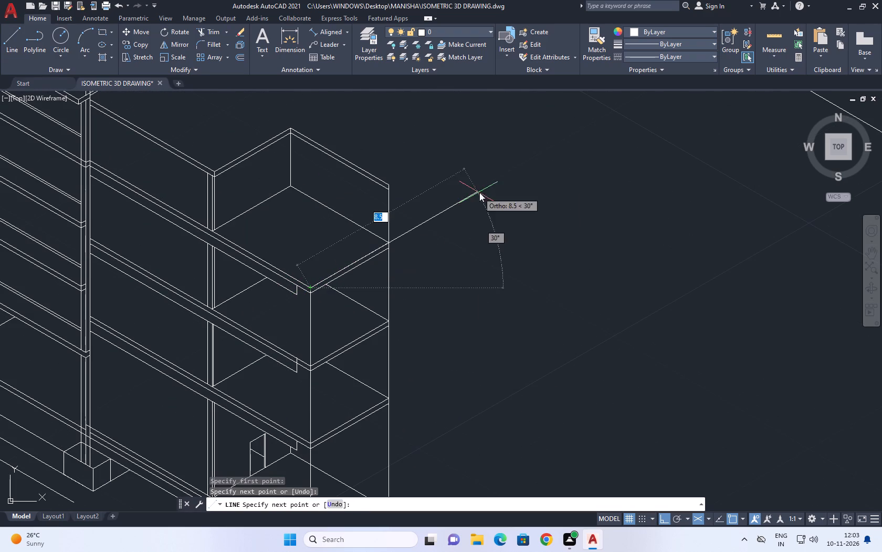
click(529, 212)
Move the new vertical line 10 units along 330°, away from the building's front corner.
middle_drag(293, 317, 262, 185)
click(285, 189)
click(265, 191)
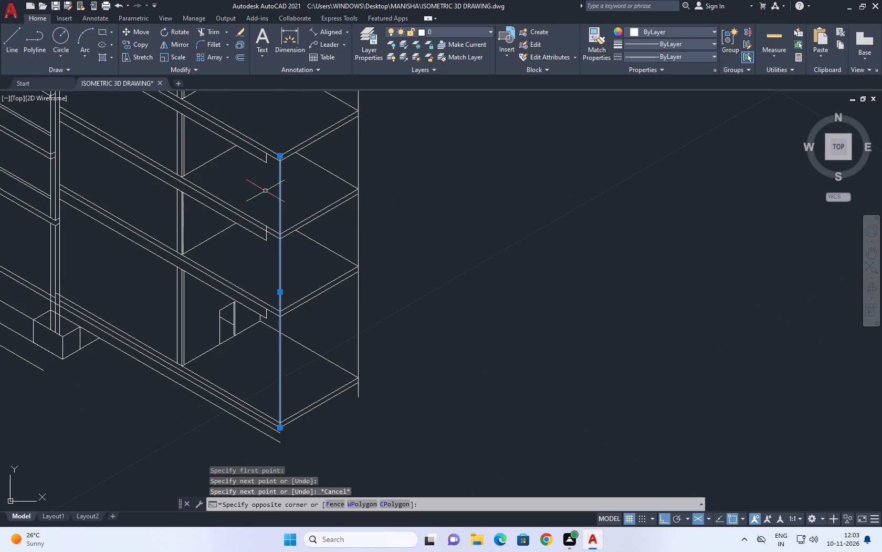
click(145, 34)
click(344, 323)
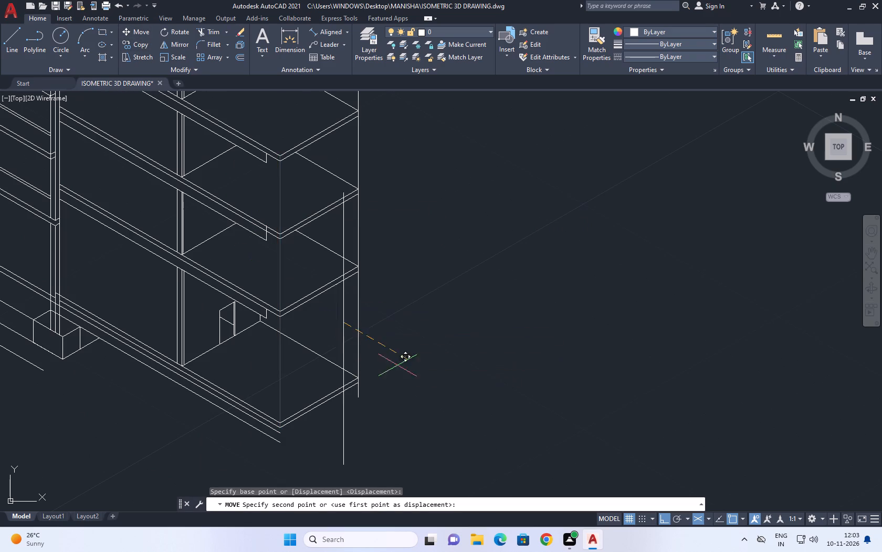
scroll(443, 386, down, 1)
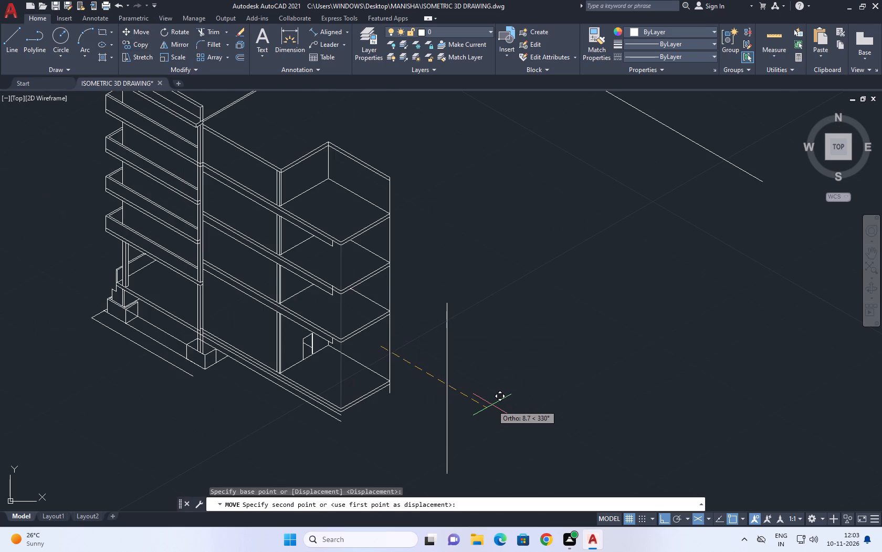
text(10)
key(Return)
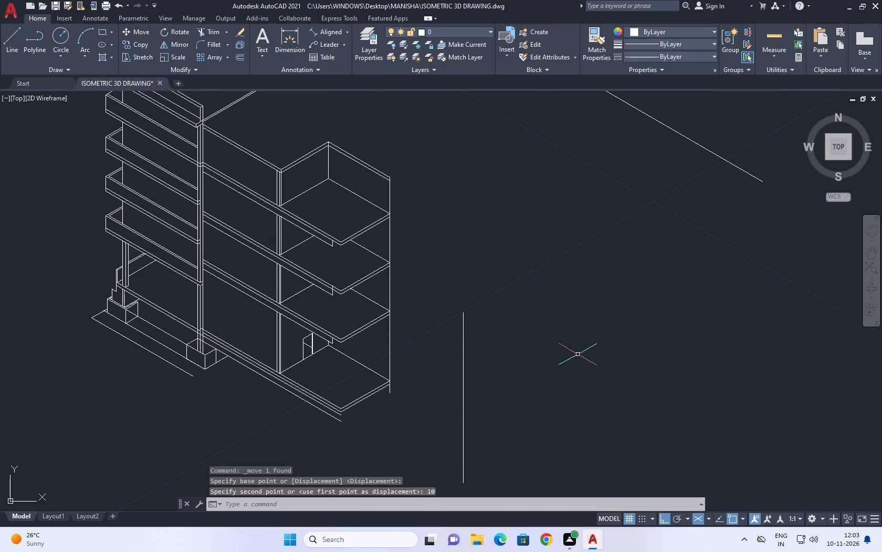
scroll(519, 117, down, 1)
scroll(449, 357, down, 1)
middle_drag(421, 298, 445, 384)
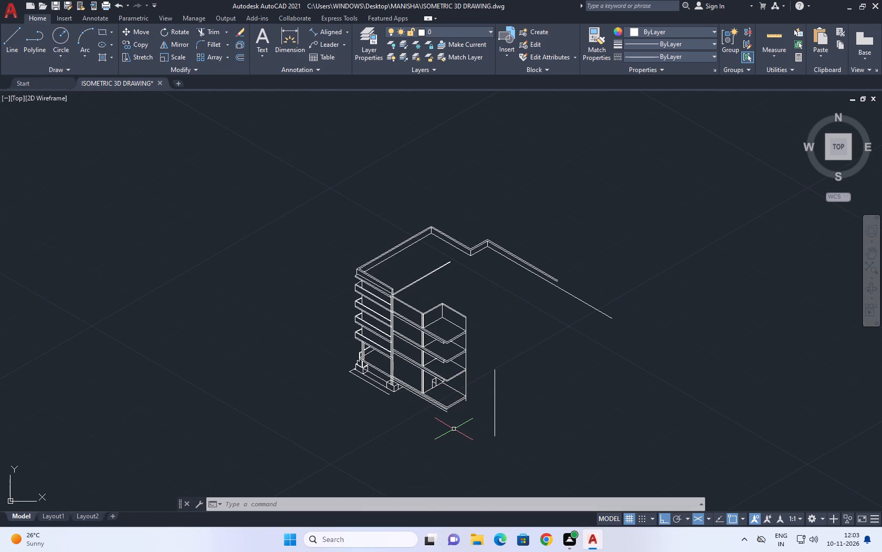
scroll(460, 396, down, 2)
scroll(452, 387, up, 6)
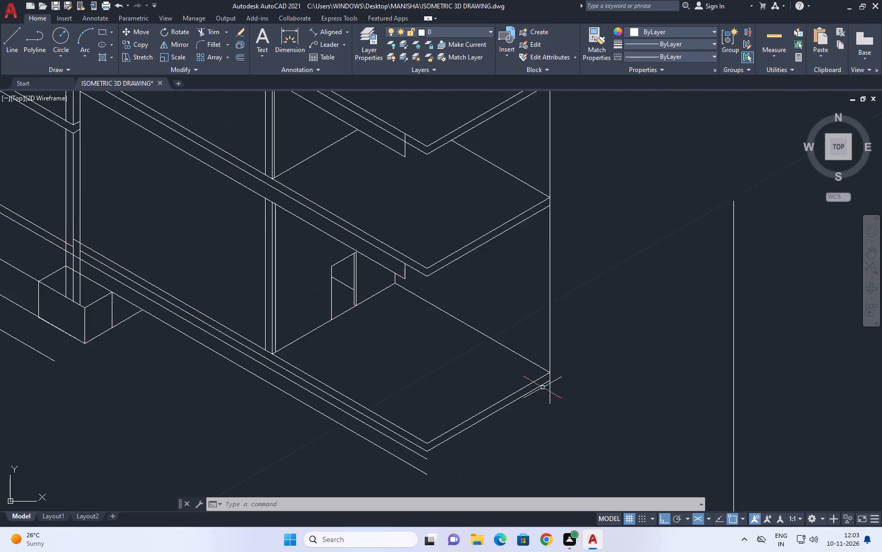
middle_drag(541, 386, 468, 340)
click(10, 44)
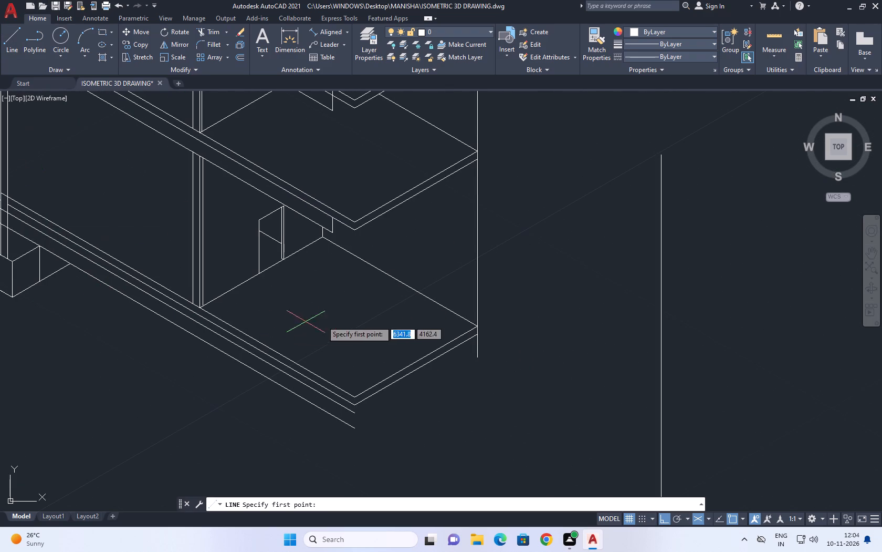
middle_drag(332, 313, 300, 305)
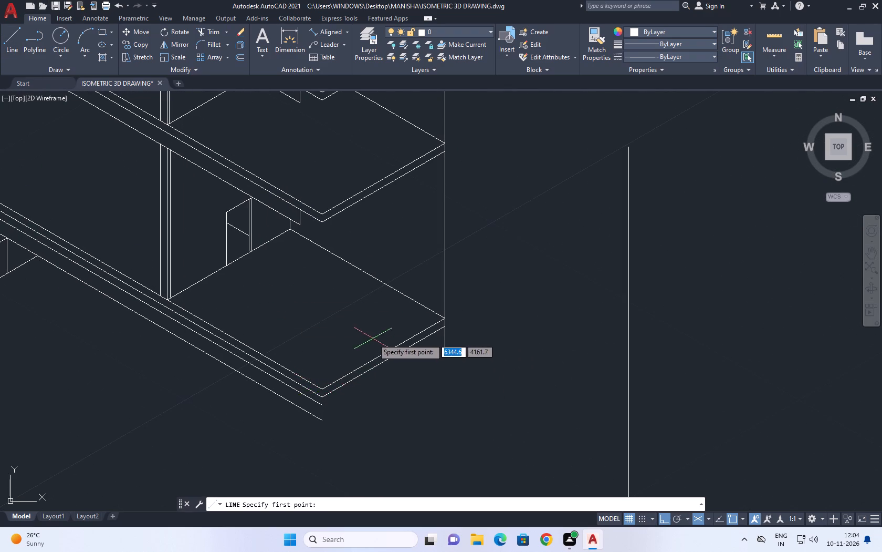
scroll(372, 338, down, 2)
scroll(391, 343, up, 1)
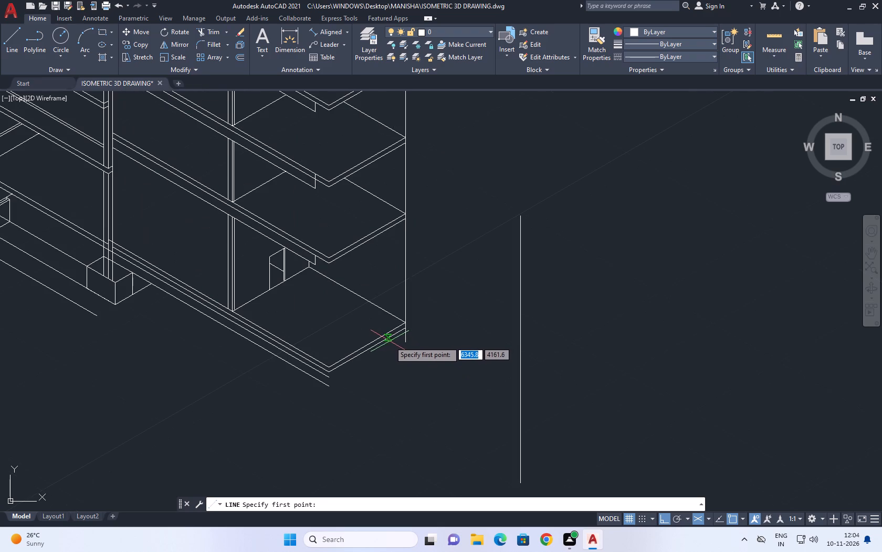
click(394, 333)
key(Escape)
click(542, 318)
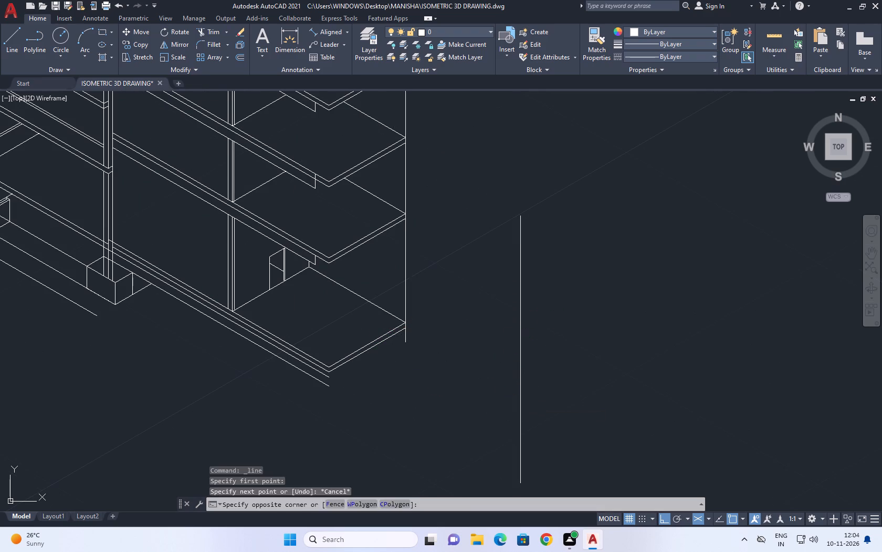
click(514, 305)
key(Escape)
Draw a line about 12.7 long at 330° from the ground slab's lower edge near its outer corner, past the offset vertical line.
scroll(387, 279, down, 2)
middle_drag(384, 333, 450, 404)
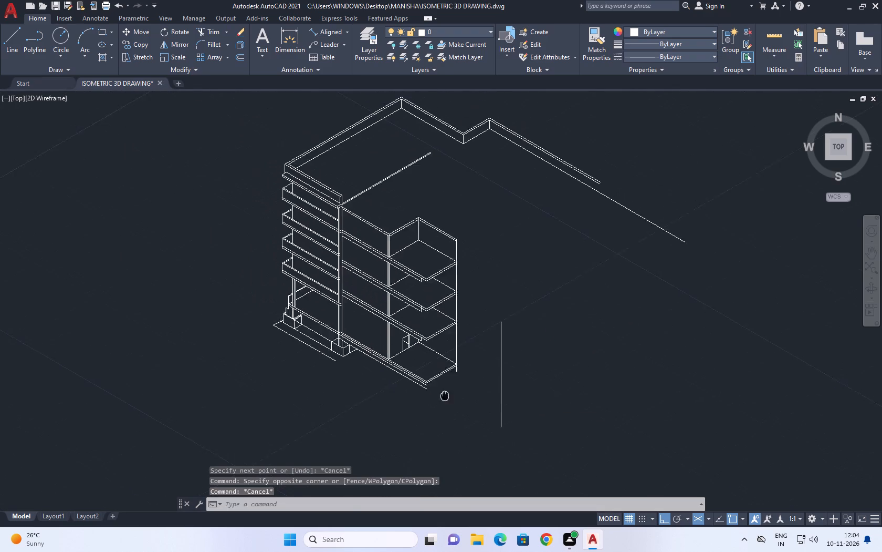
middle_drag(450, 404, 459, 419)
scroll(453, 408, up, 3)
middle_drag(530, 372, 440, 360)
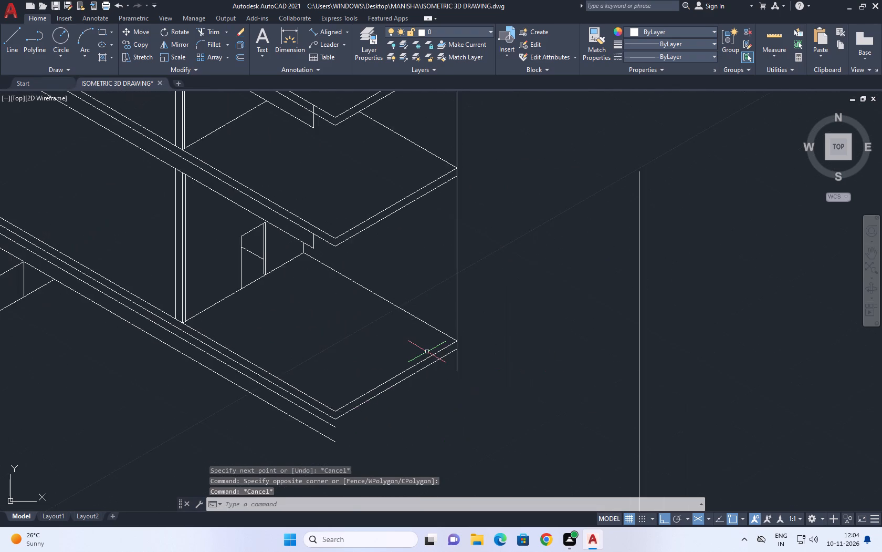
key(l)
scroll(426, 352, down, 1)
key(space)
middle_drag(475, 371, 445, 361)
scroll(433, 352, up, 2)
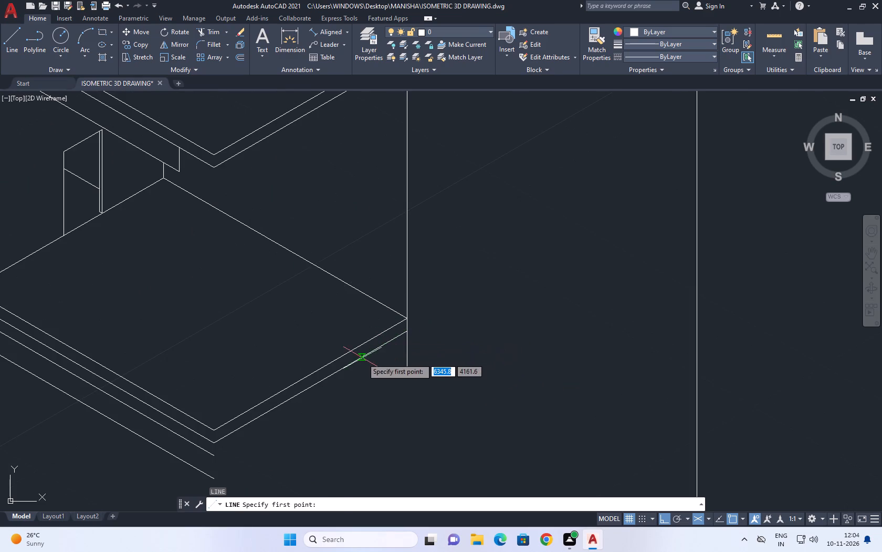
click(361, 359)
scroll(370, 363, down, 2)
middle_drag(536, 439, 375, 269)
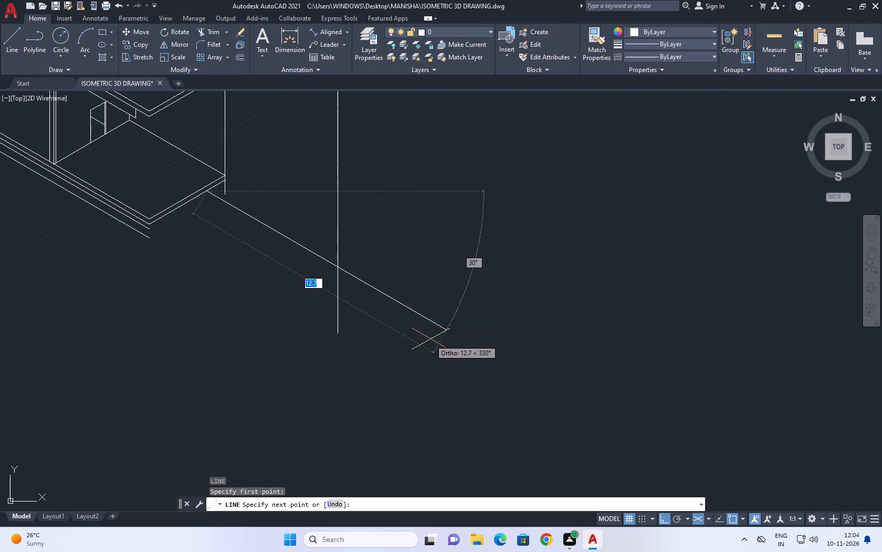
click(430, 339)
key(Escape)
scroll(228, 187, up, 2)
key(space)
key(Escape)
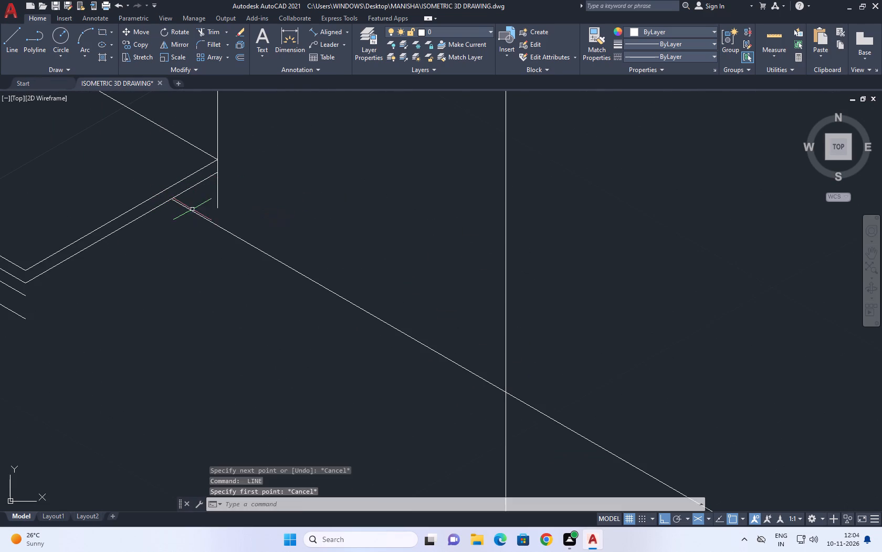
Copy the new 330° line from its start point up to the ground slab's upper edge, forming a parallel pair.
click(195, 209)
drag(192, 218, 192, 224)
middle_drag(223, 216, 223, 256)
text(CO)
key(space)
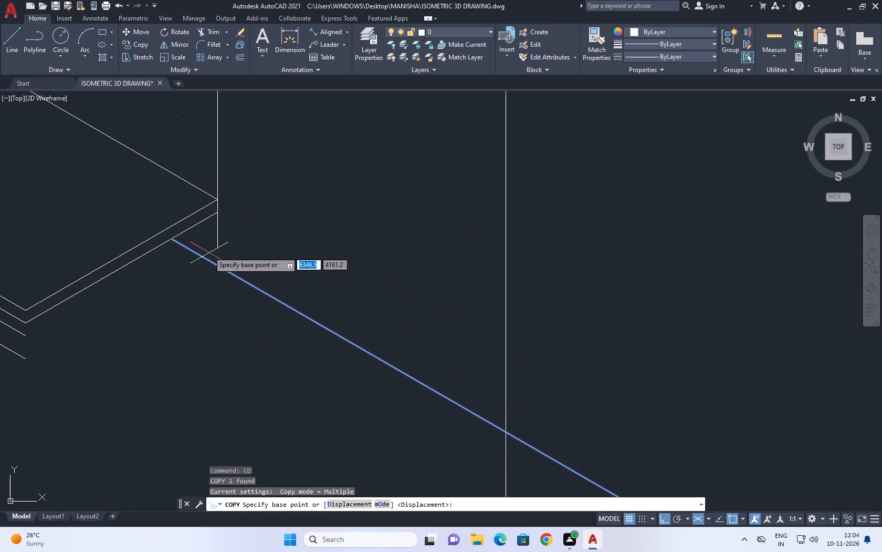
scroll(182, 237, up, 1)
click(171, 243)
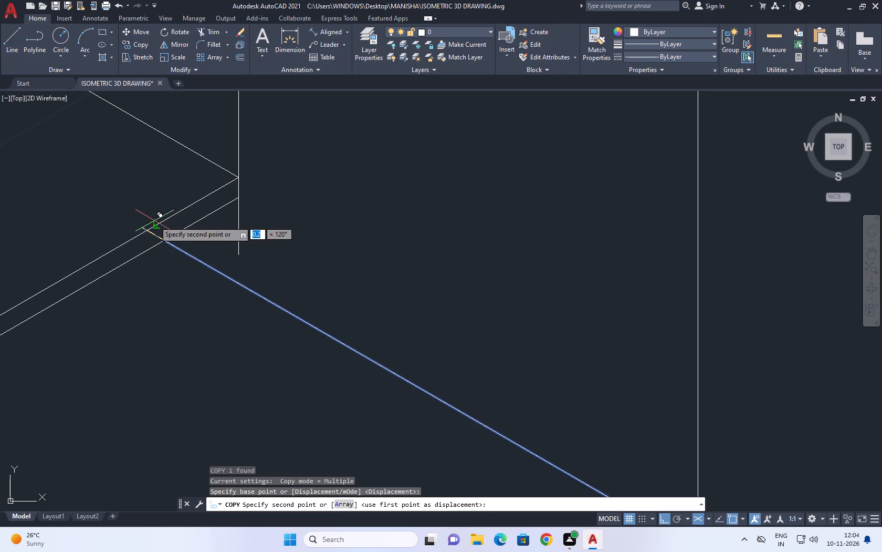
click(155, 223)
key(Escape)
scroll(232, 288, down, 1)
middle_drag(142, 248, 164, 270)
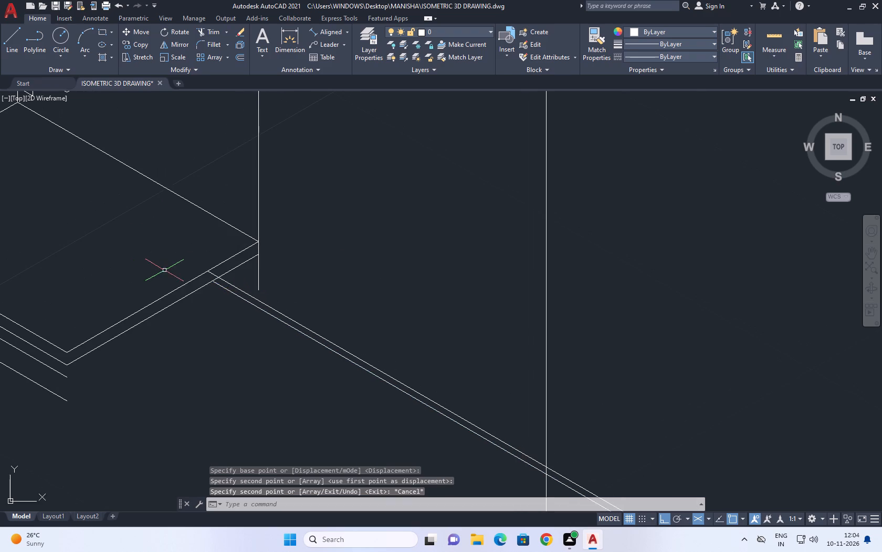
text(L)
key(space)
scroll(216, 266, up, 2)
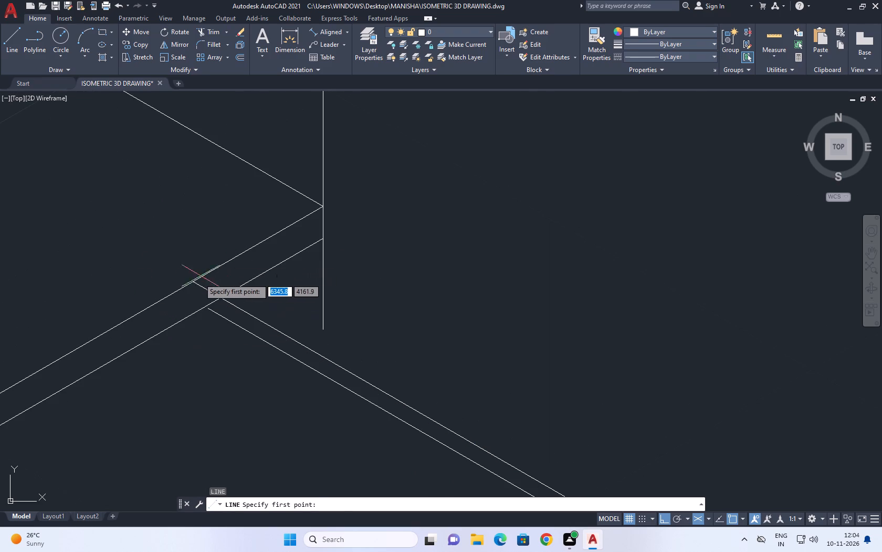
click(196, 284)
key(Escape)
Extend the lower 330° line back to meet the ground slab's lower edge.
scroll(209, 314, up, 2)
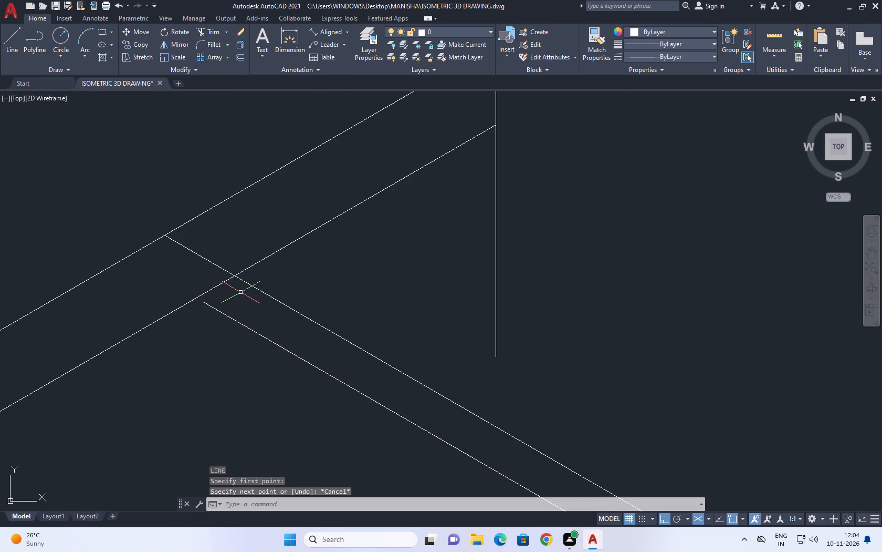
key(e)
key(x)
key(space)
click(243, 302)
click(205, 320)
key(Escape)
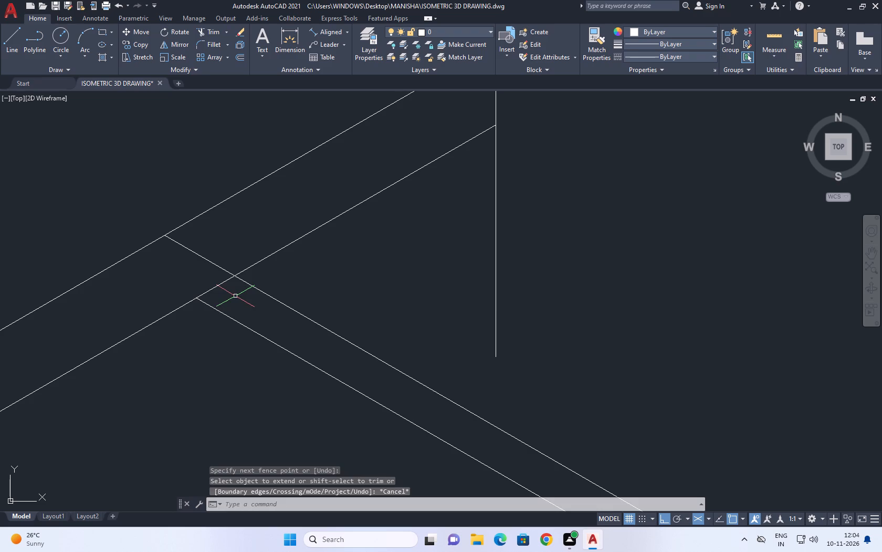
Draw a short vertical line from the lower 330° line's start up past the ground slab's upper edge.
key(l)
key(space)
click(197, 297)
middle_drag(175, 174, 175, 206)
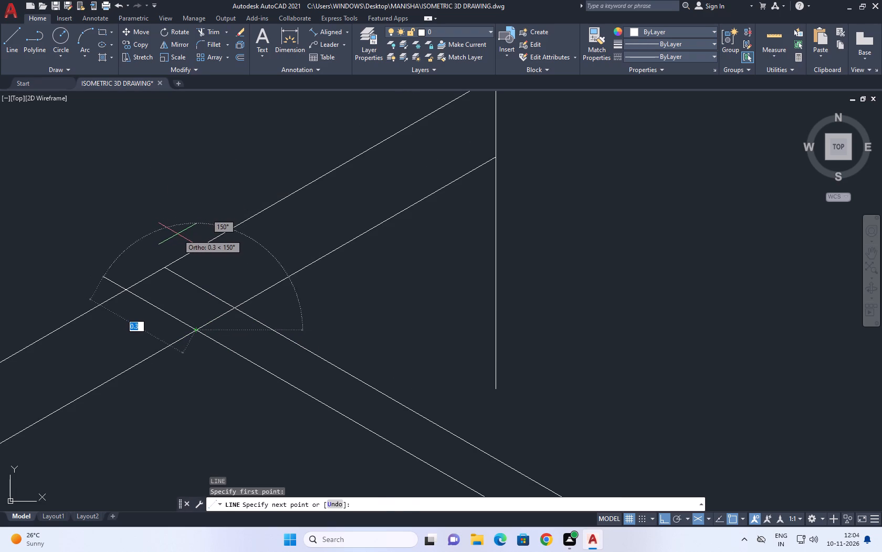
key(F5)
click(190, 180)
key(Escape)
Move the upper 330° line so it starts where the short vertical line crosses the slab's upper edge.
click(246, 306)
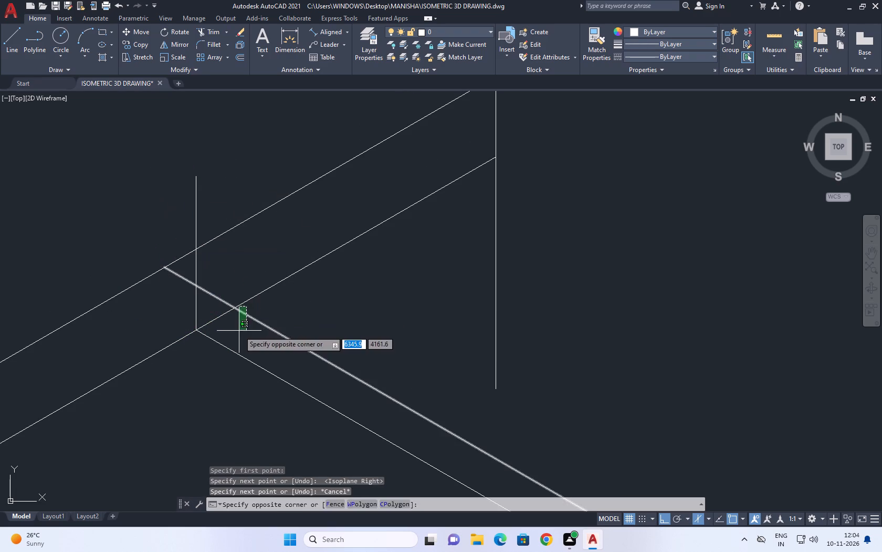
click(239, 331)
middle_drag(301, 281, 309, 295)
key(m)
key(space)
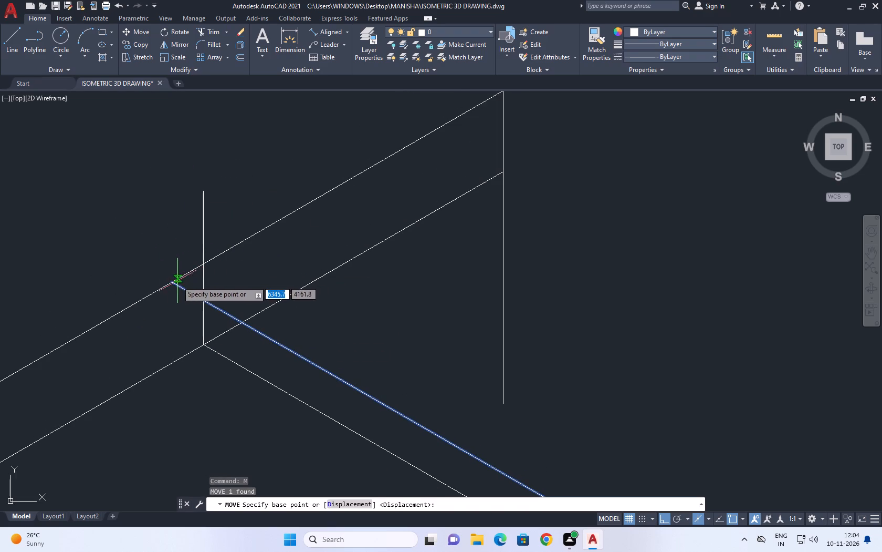
click(171, 281)
click(200, 269)
scroll(274, 256, down, 2)
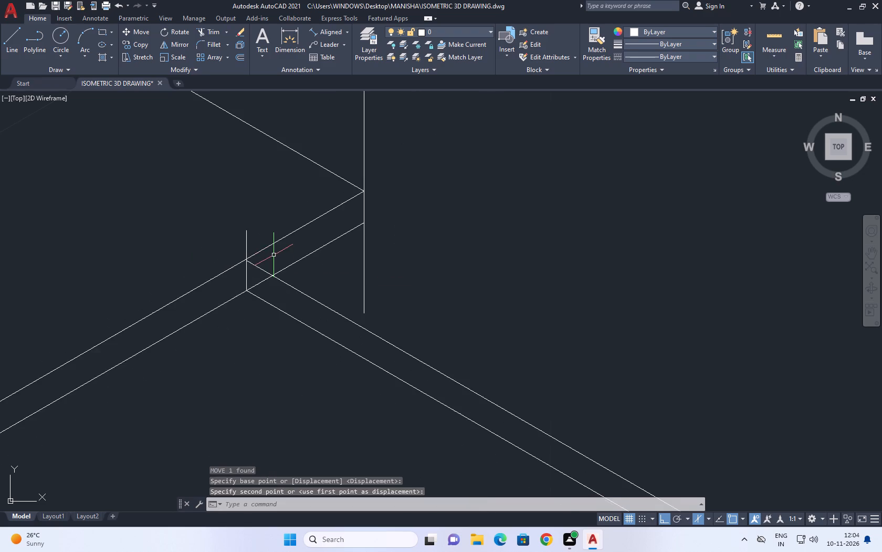
Trim the part of the short vertical line that projects above the ground slab's upper edge.
middle_drag(272, 249, 275, 258)
key(t)
key(r)
key(space)
click(265, 227)
click(207, 252)
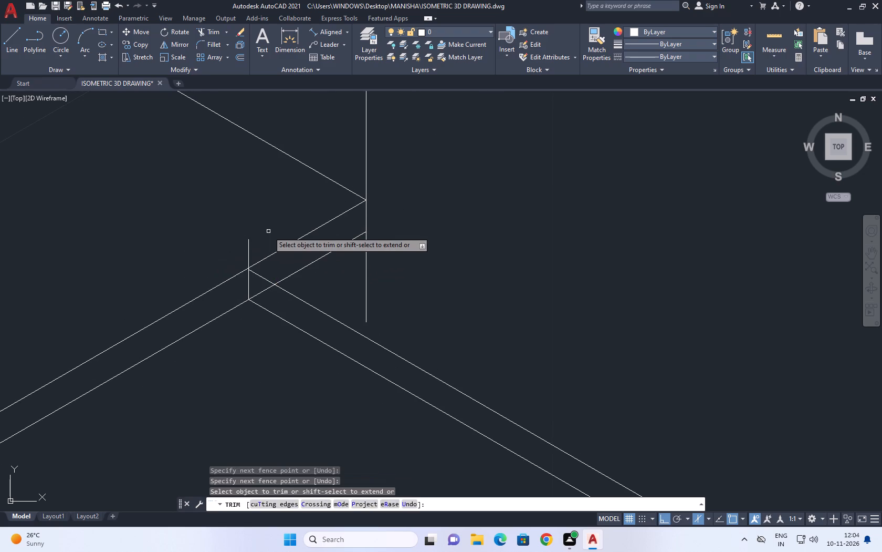
drag(259, 232, 257, 237)
click(215, 264)
scroll(290, 244, down, 4)
key(Escape)
Copy the building's tall vertical edge at the slabs' outer corners 0.1134 toward 330°.
middle_drag(303, 253, 303, 257)
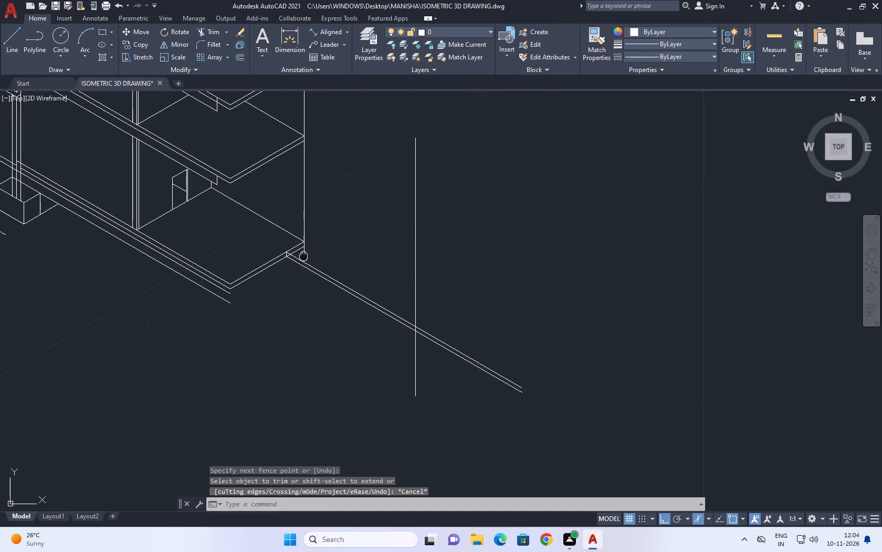
middle_drag(303, 257, 303, 264)
scroll(289, 250, up, 1)
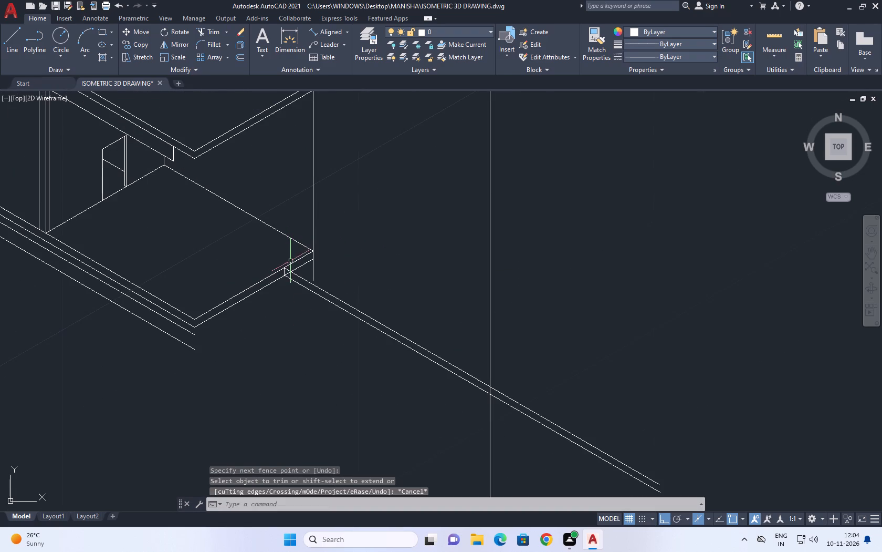
scroll(292, 277, up, 1)
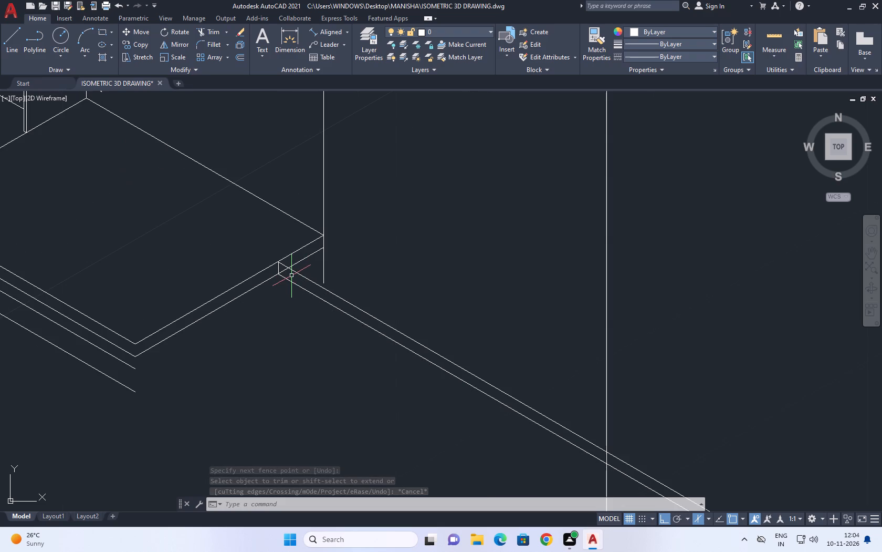
scroll(332, 331, down, 1)
middle_drag(340, 258, 358, 298)
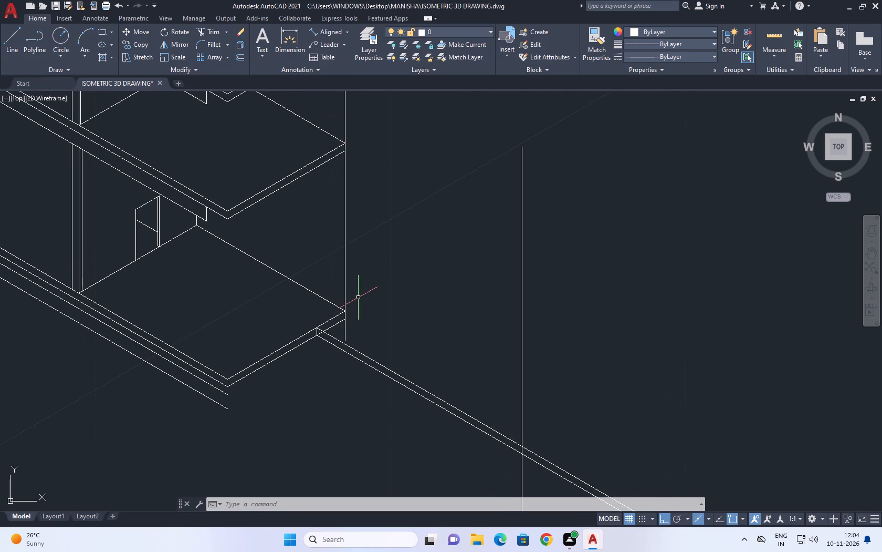
scroll(362, 280, down, 2)
middle_drag(367, 230, 376, 282)
drag(374, 308, 368, 308)
drag(353, 302, 360, 306)
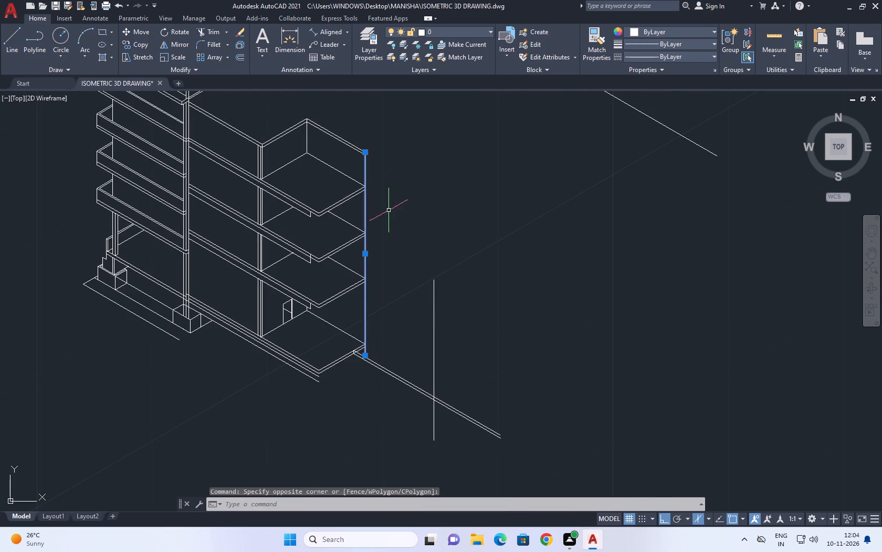
click(141, 47)
scroll(325, 179, up, 1)
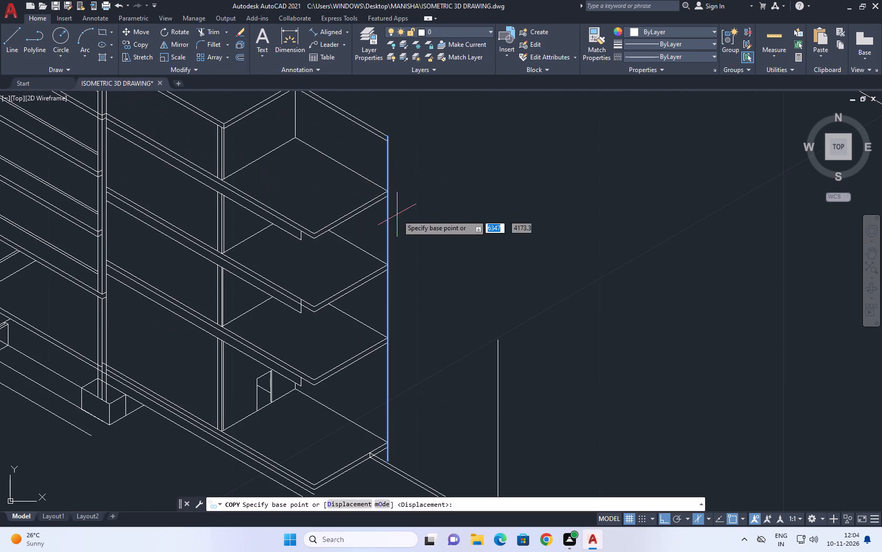
drag(397, 218, 402, 220)
key(F5)
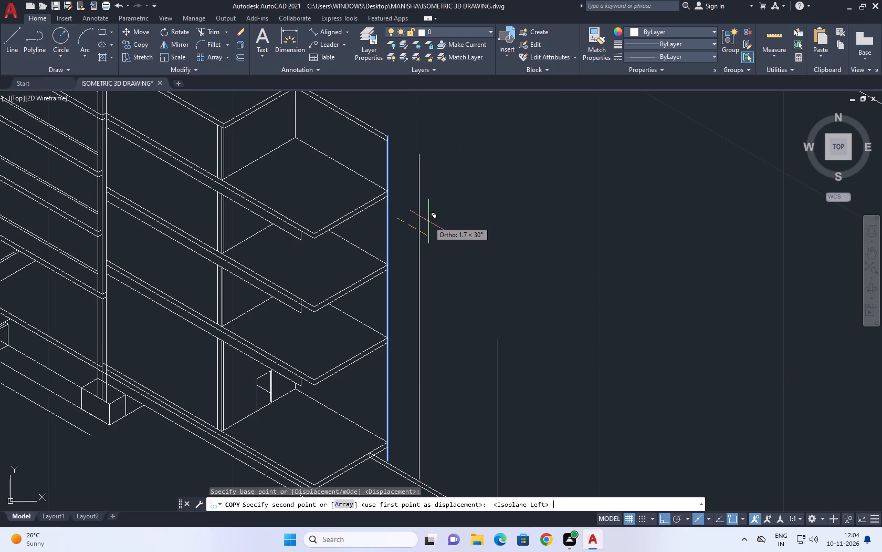
text(0.13)
key(BackSpace)
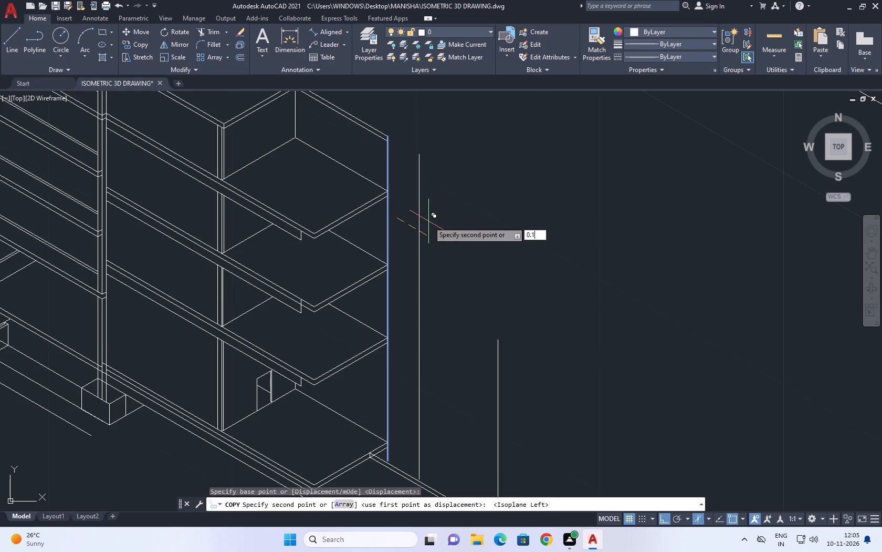
text(134)
key(Return)
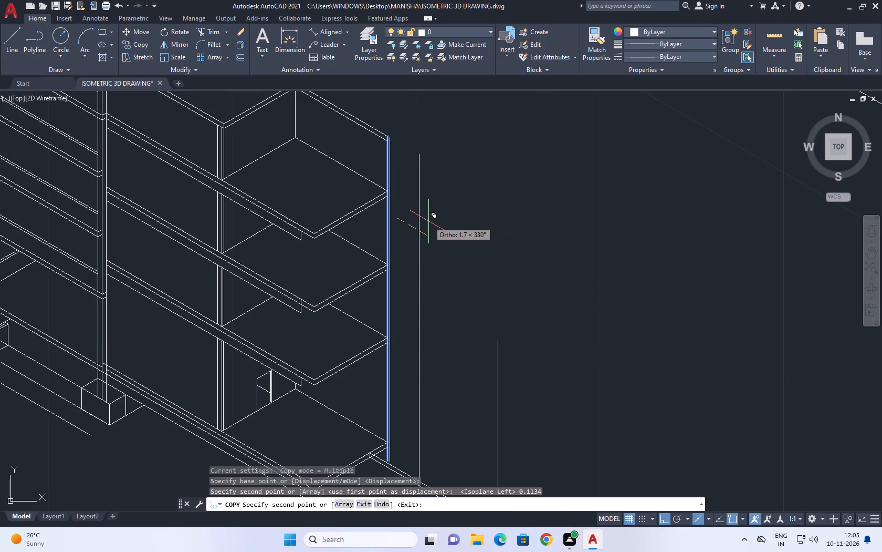
right_click(444, 210)
click(483, 225)
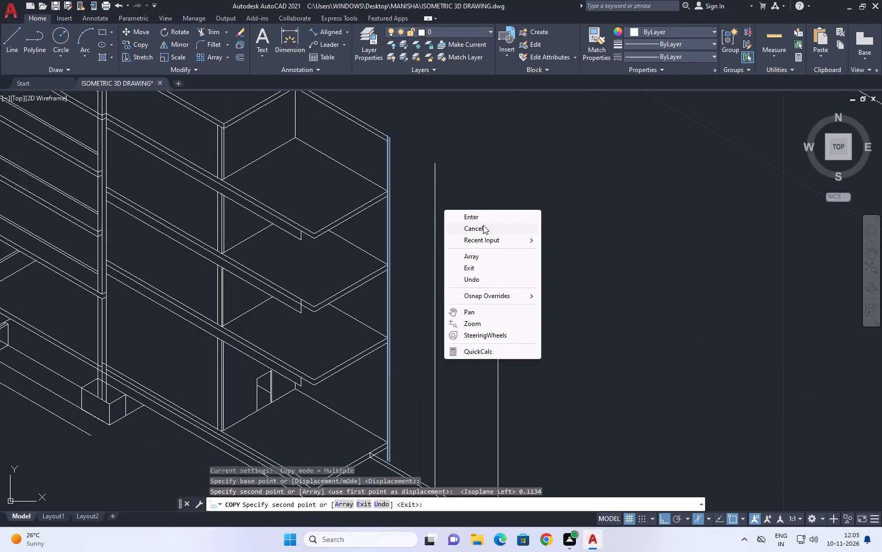
Copy the newly offset vertical line another 0.226 toward 330°.
middle_drag(385, 265, 391, 214)
scroll(395, 356, up, 2)
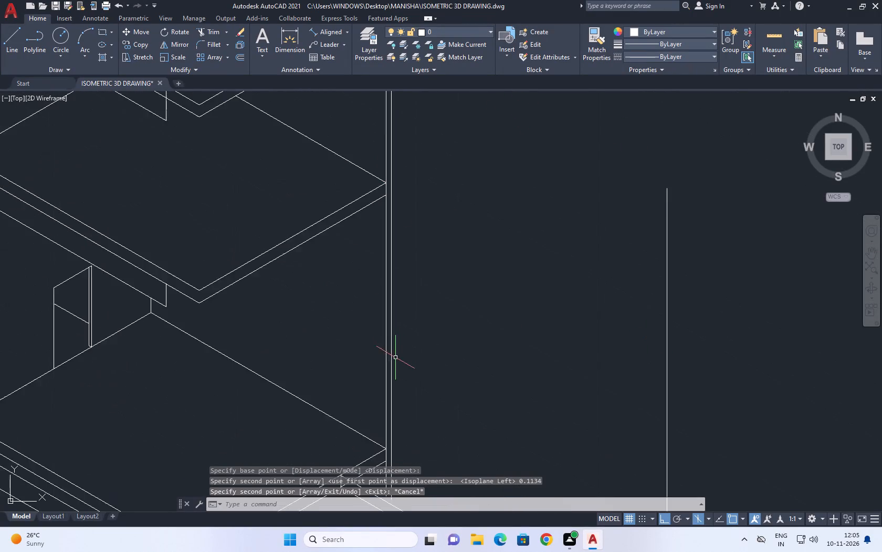
scroll(395, 357, up, 1)
click(392, 341)
click(380, 363)
click(130, 43)
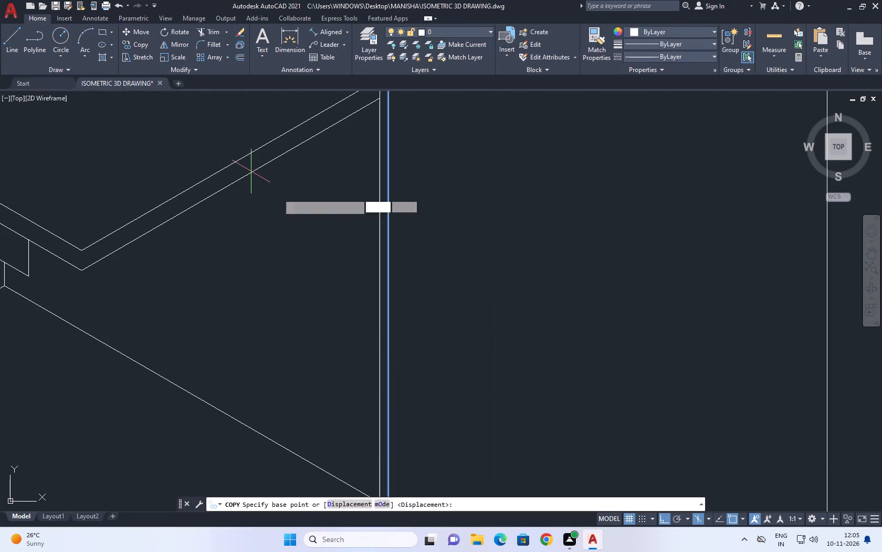
click(436, 264)
text(0.226)
key(Return)
right_click(499, 272)
click(528, 290)
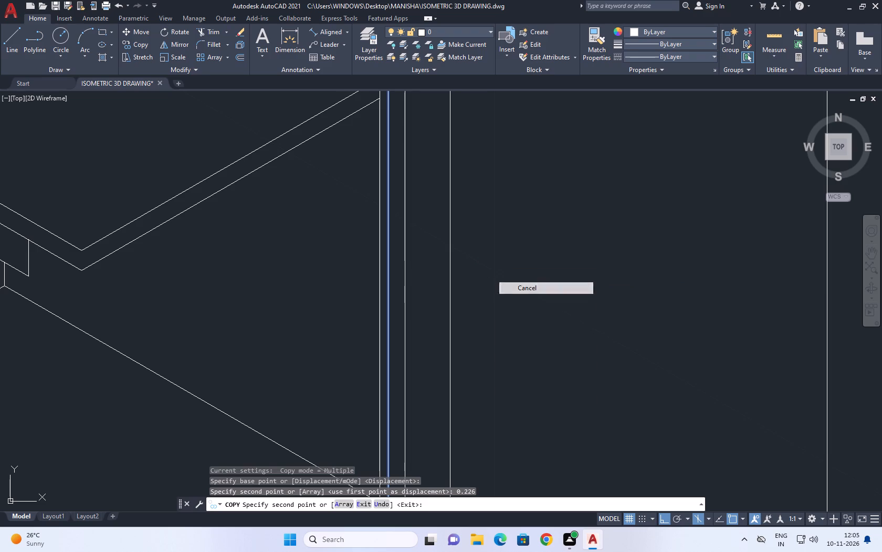
scroll(405, 317, down, 2)
middle_drag(656, 351, 565, 311)
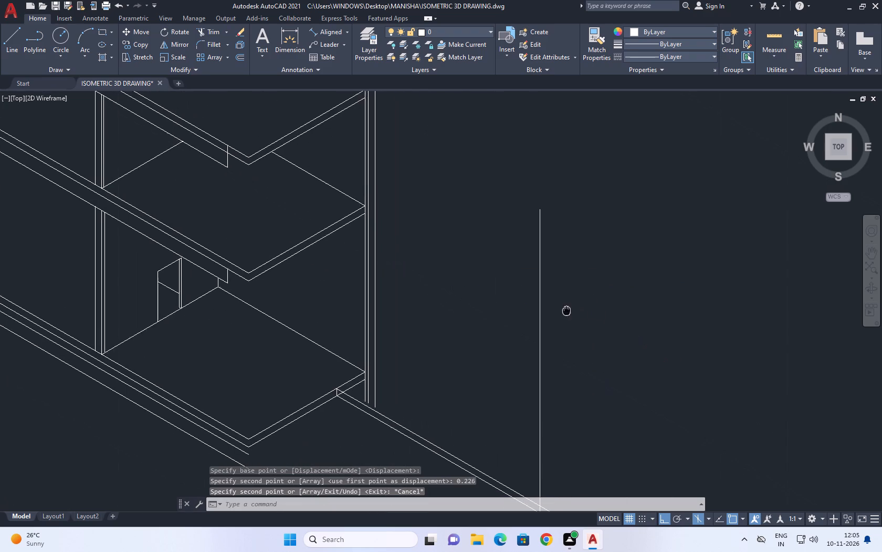
Extend the lower ends of the vertical wall lines at the slabs' outer corners to the ground slab's upper 330° edge.
middle_drag(565, 311, 530, 301)
text(EX)
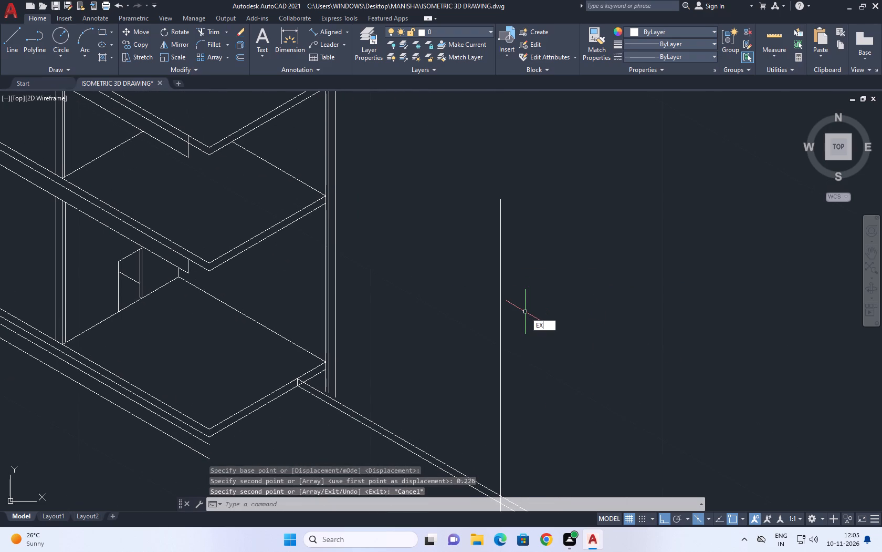
key(space)
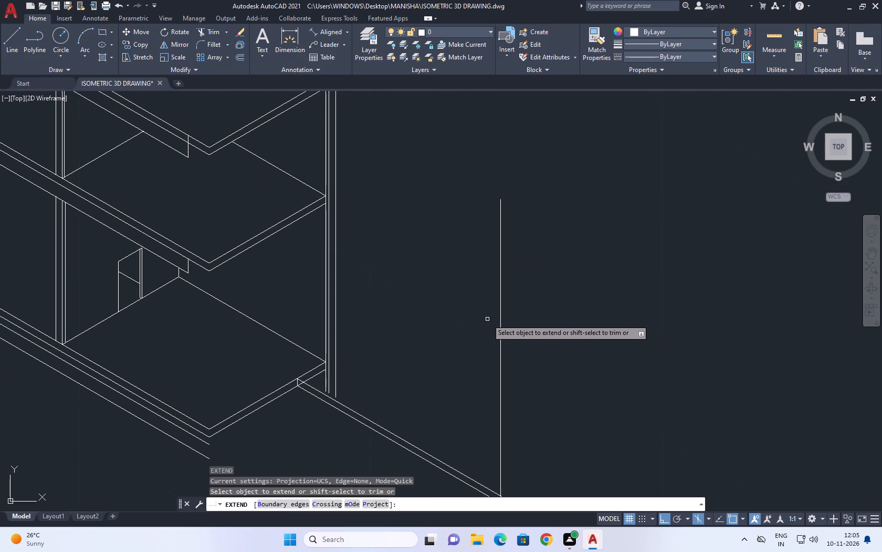
drag(305, 271, 300, 266)
click(387, 336)
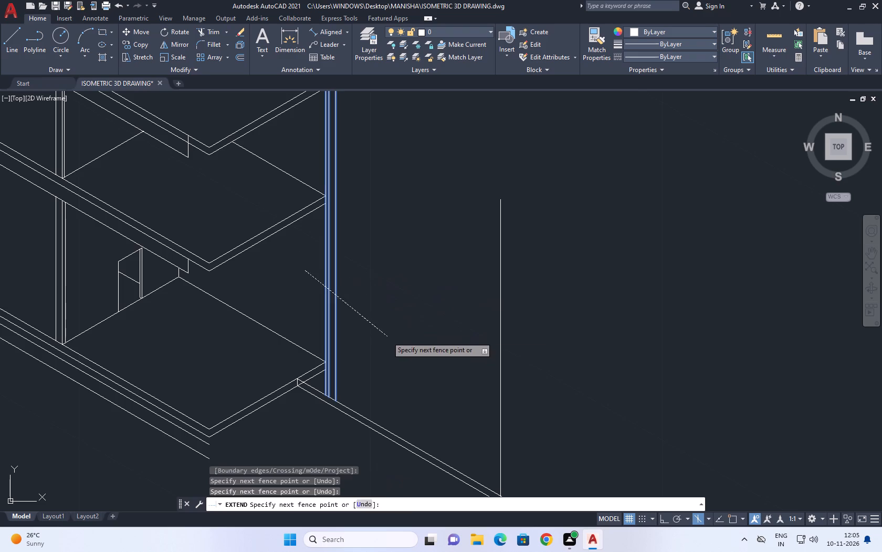
right_click(389, 298)
click(411, 316)
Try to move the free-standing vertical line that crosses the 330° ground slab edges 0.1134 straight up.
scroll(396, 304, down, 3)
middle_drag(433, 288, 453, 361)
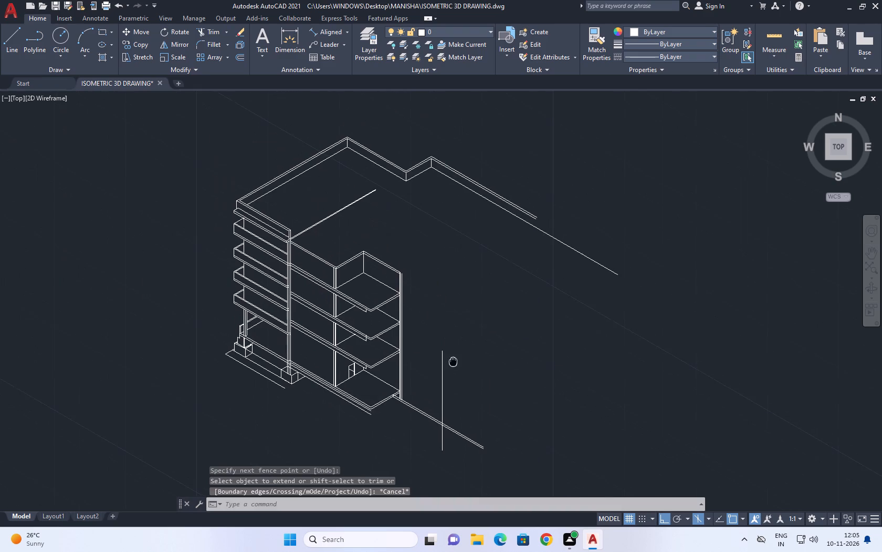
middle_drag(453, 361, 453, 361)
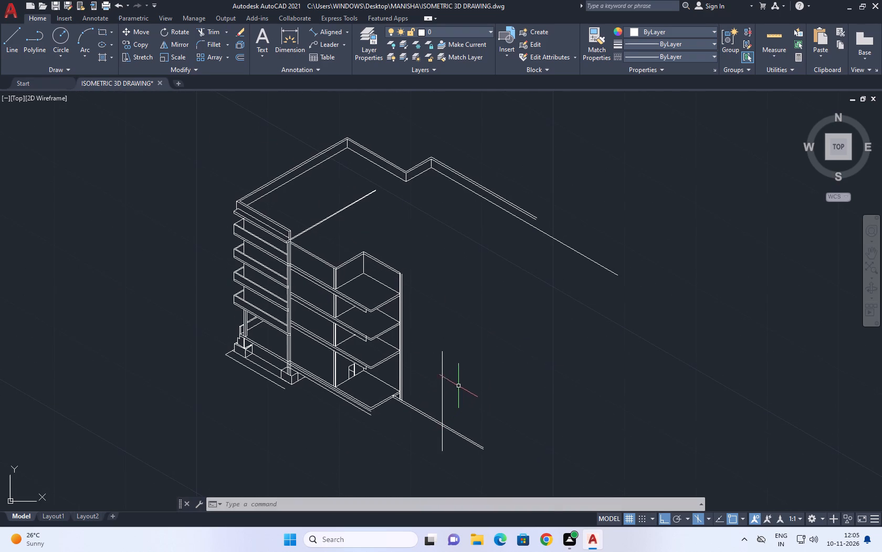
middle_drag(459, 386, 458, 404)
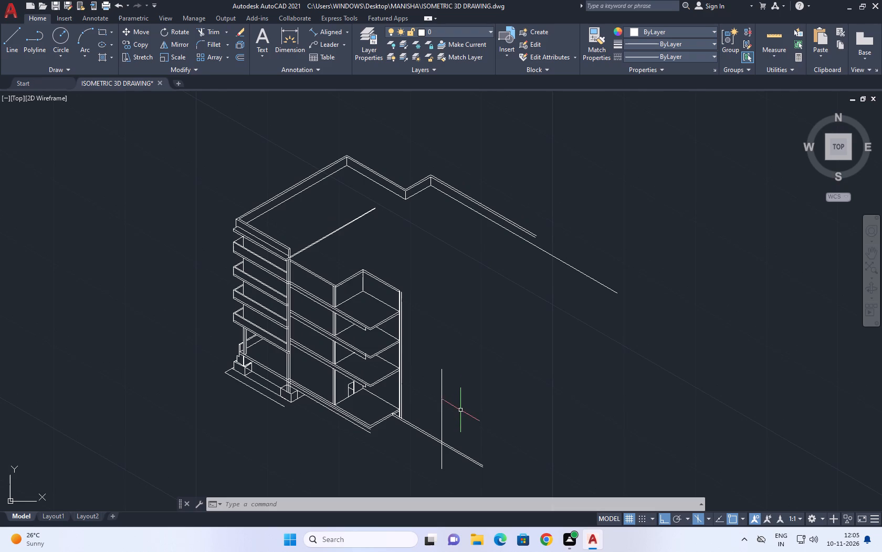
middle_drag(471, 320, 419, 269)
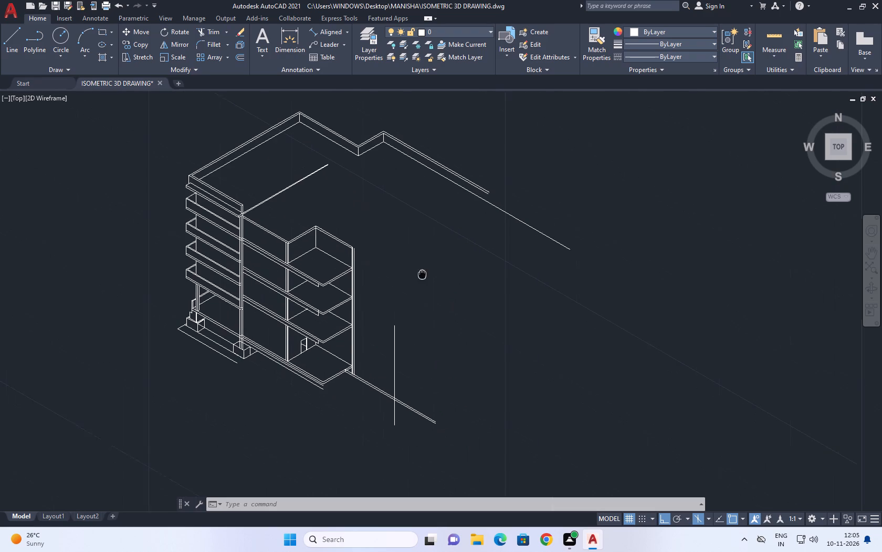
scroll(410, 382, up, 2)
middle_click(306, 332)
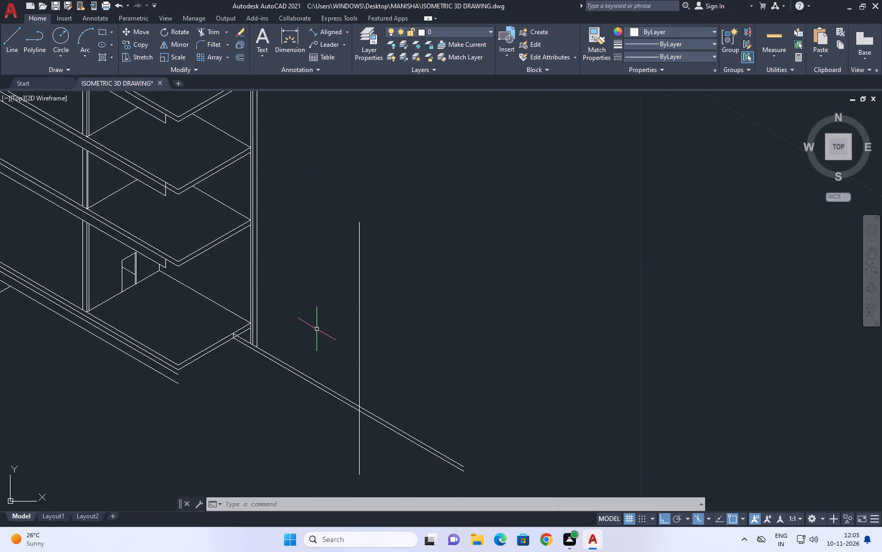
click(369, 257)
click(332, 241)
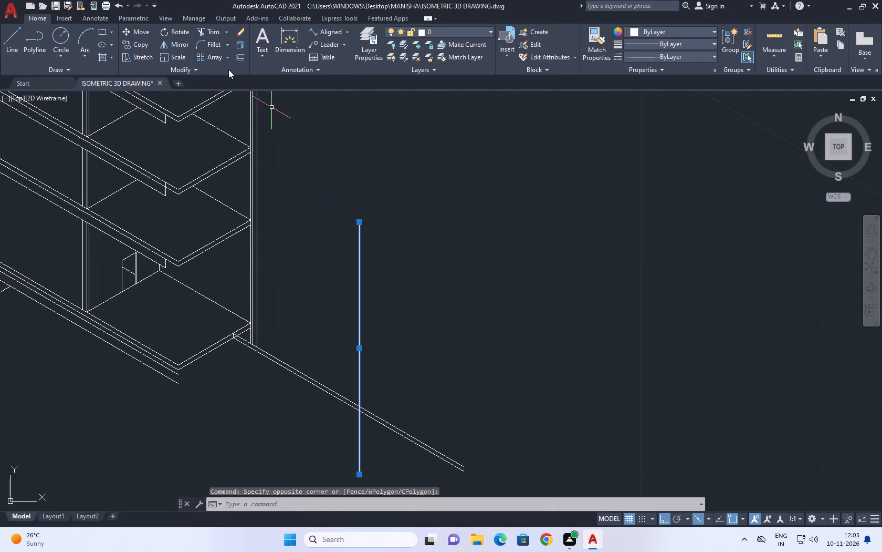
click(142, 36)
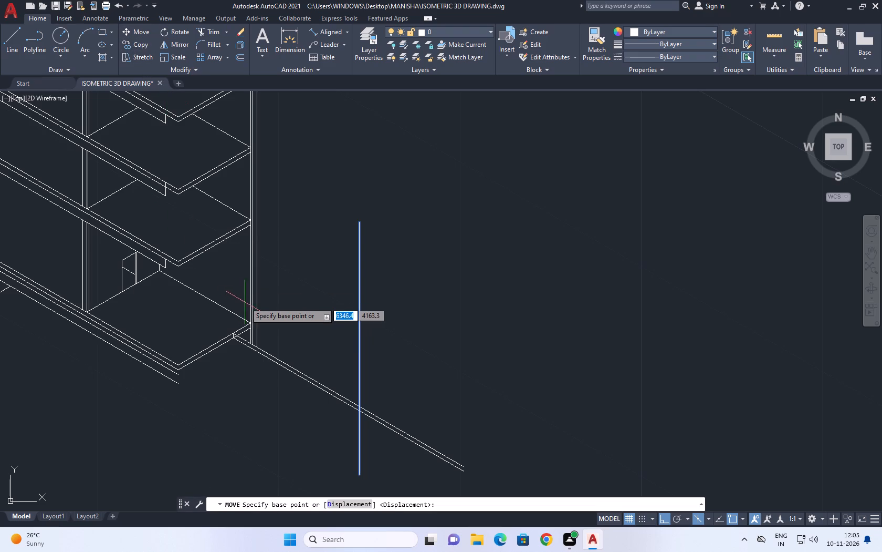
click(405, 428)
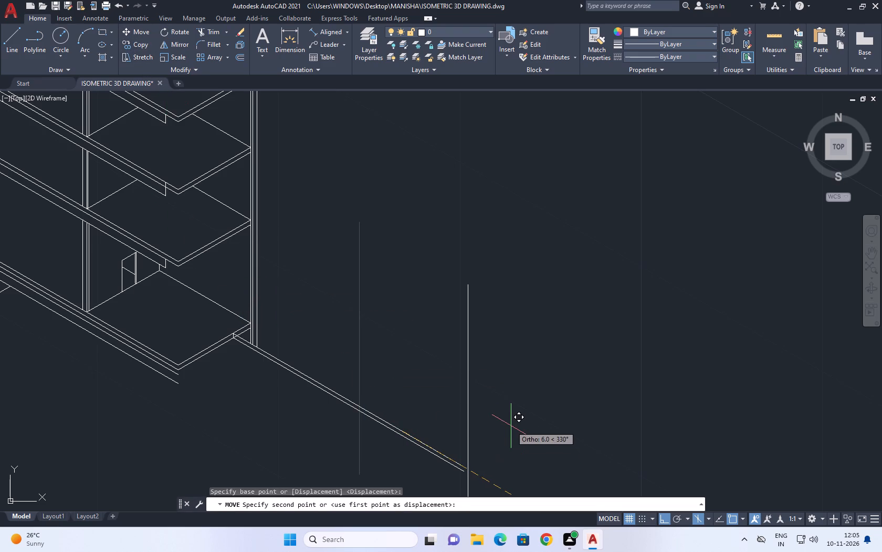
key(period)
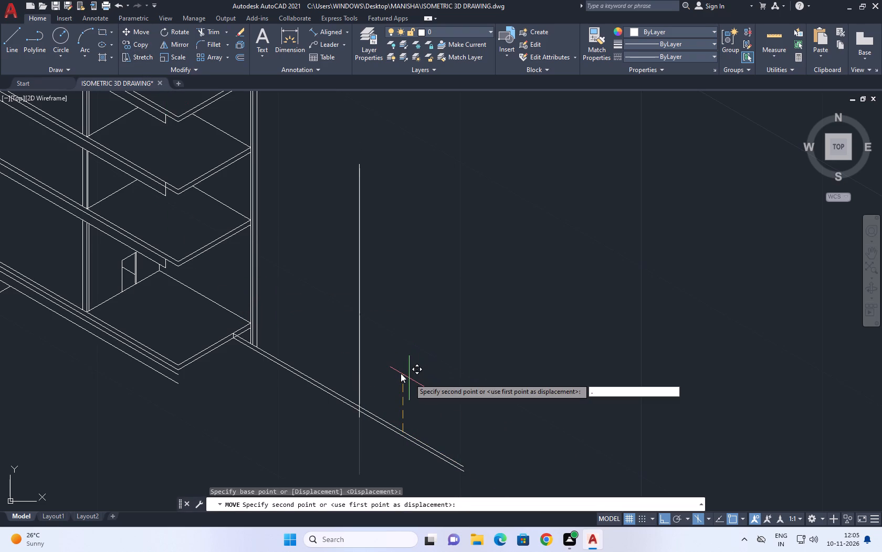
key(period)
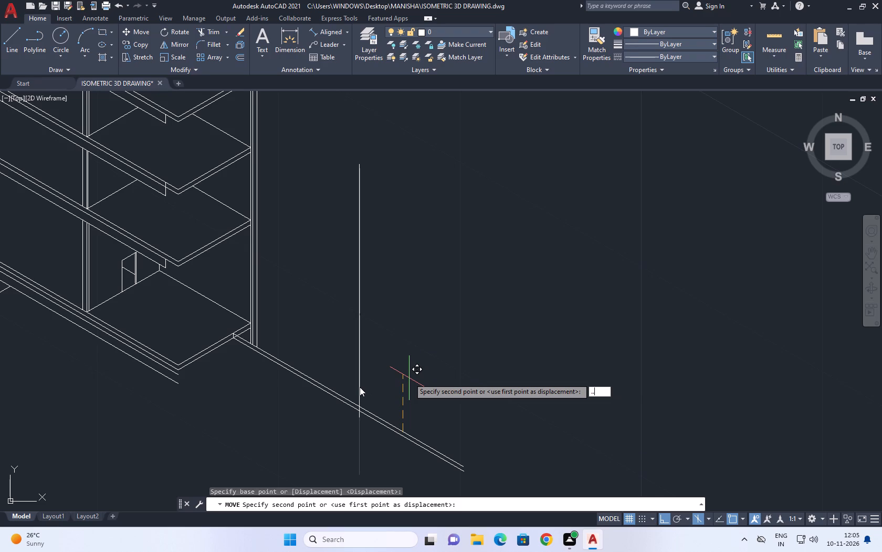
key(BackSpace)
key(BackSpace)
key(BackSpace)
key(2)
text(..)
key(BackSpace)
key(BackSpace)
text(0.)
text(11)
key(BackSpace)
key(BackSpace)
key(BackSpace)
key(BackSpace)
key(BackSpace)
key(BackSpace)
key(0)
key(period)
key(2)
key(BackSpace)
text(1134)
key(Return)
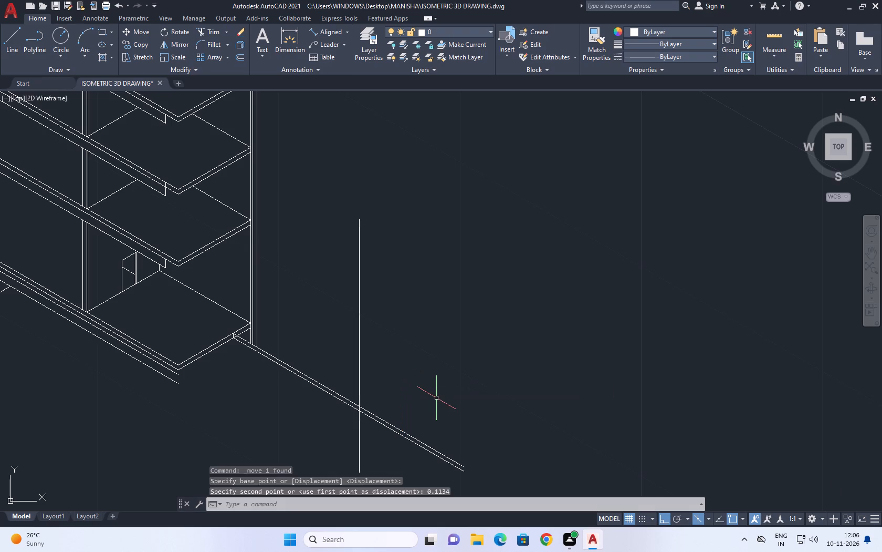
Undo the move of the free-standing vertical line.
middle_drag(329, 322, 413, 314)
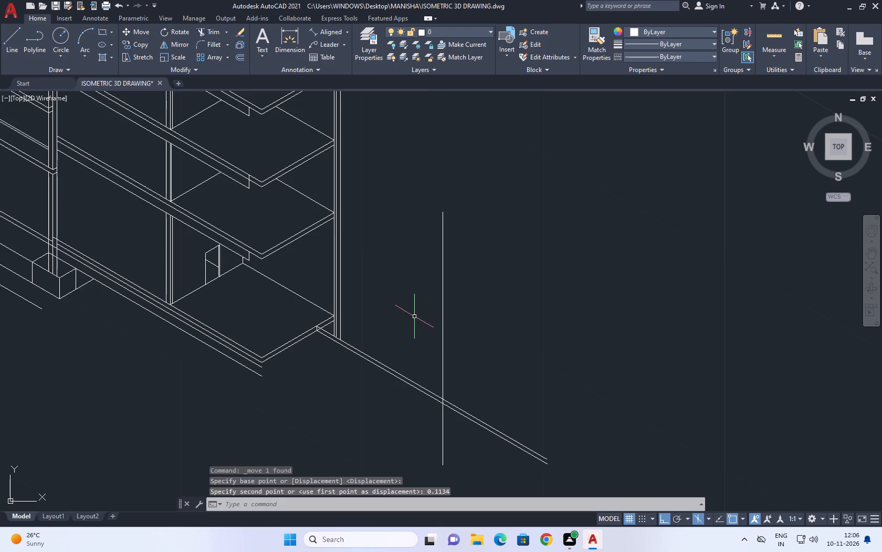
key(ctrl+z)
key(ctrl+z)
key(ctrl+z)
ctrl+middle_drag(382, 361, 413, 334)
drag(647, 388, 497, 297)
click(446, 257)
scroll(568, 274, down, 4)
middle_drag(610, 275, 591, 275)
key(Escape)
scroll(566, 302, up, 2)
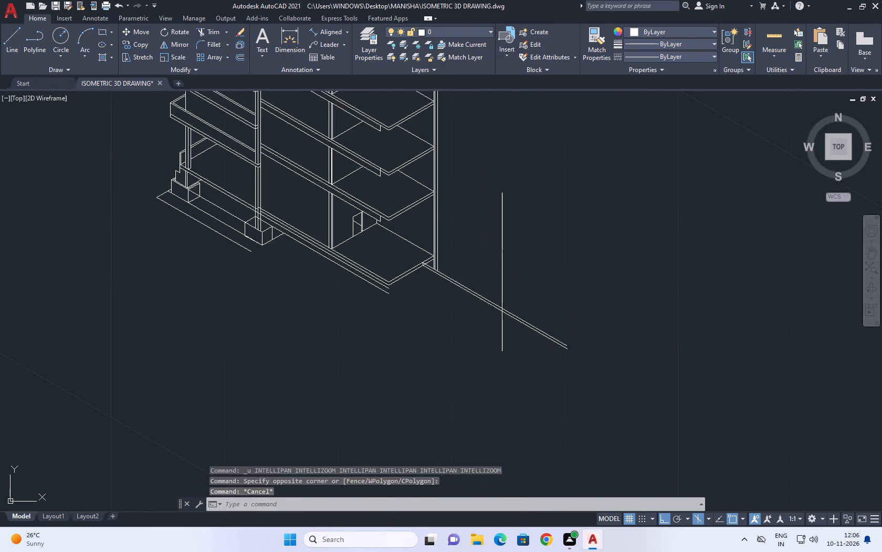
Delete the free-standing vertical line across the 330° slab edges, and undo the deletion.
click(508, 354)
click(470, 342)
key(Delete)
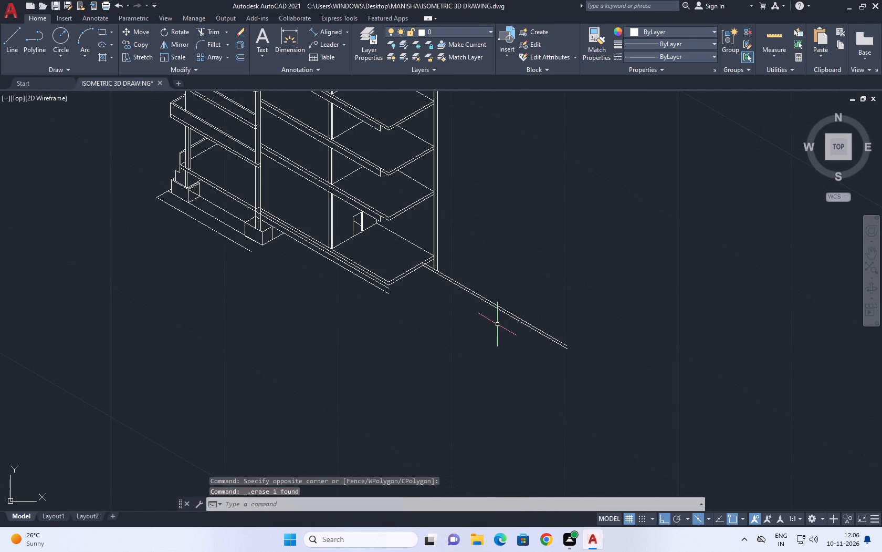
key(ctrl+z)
Copy the free-standing vertical line across the 330° slab edges 0.1134 toward 150°.
drag(518, 234, 513, 226)
click(472, 200)
middle_drag(510, 200, 518, 273)
key(c)
key(o)
key(space)
drag(583, 349, 548, 336)
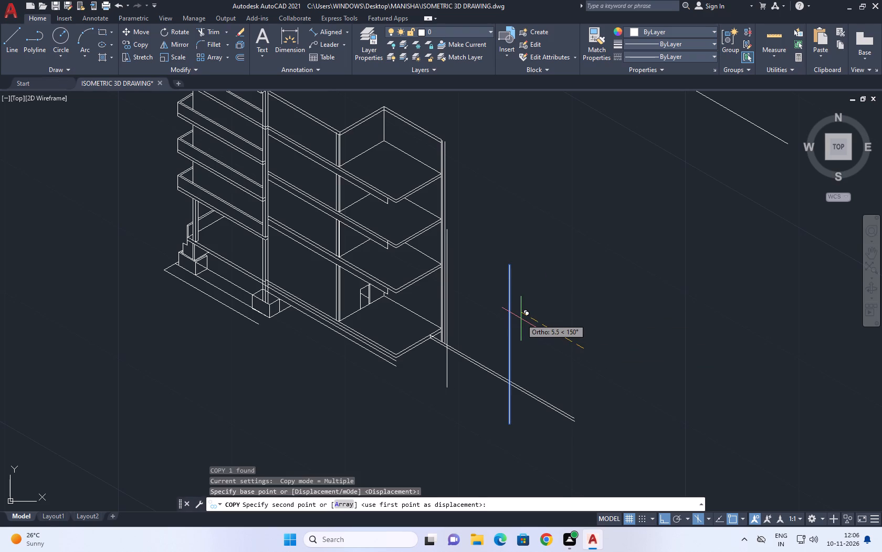
text(0.226)
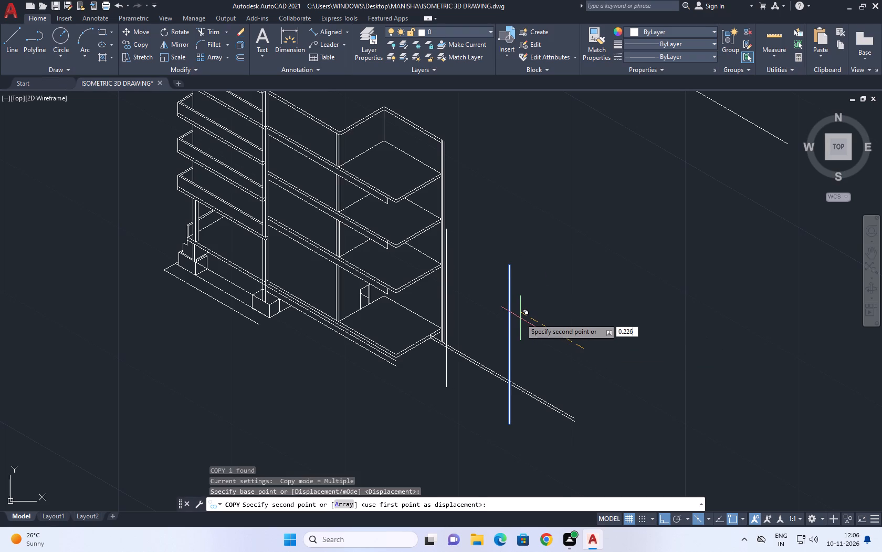
key(BackSpace)
key(BackSpace)
key(BackSpace)
key(BackSpace)
text(.1)
text(134)
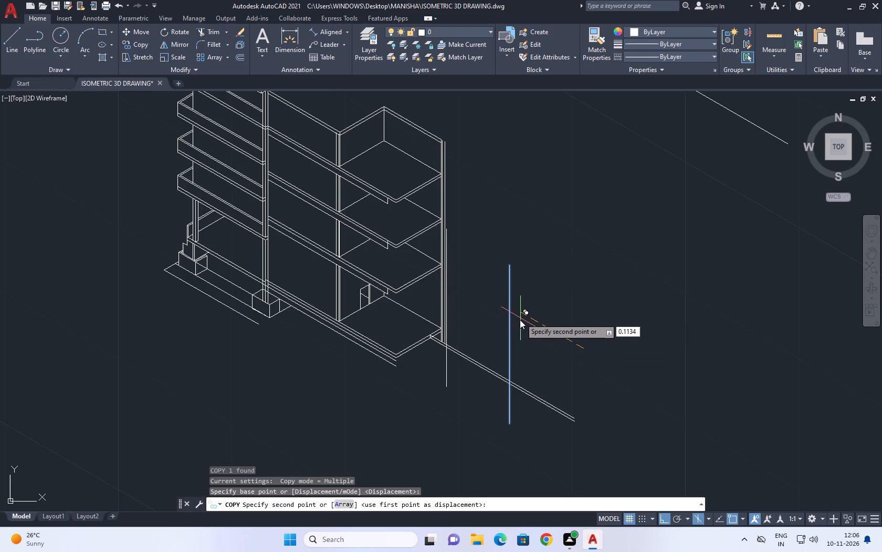
key(Return)
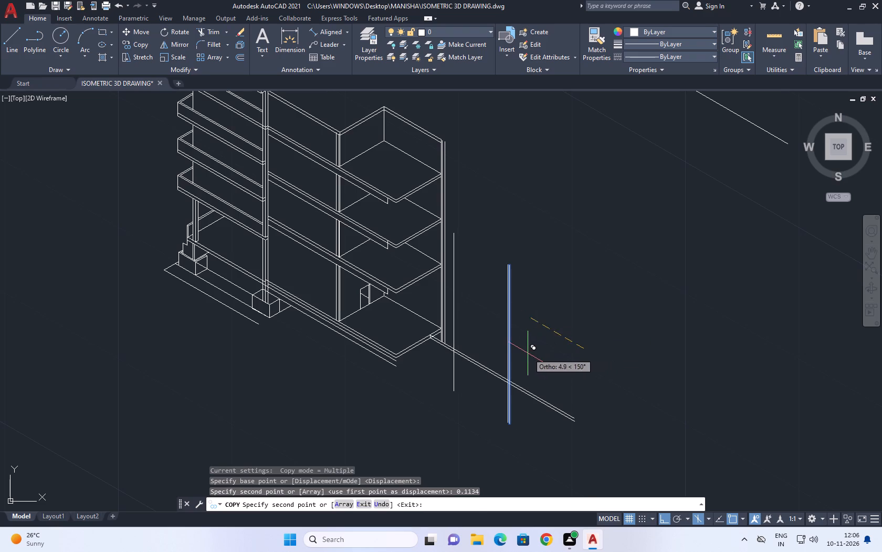
key(Escape)
Copy the original free-standing vertical line, the outer one of the close pair, 0.226 toward 330°.
middle_drag(524, 349, 561, 343)
scroll(535, 344, up, 2)
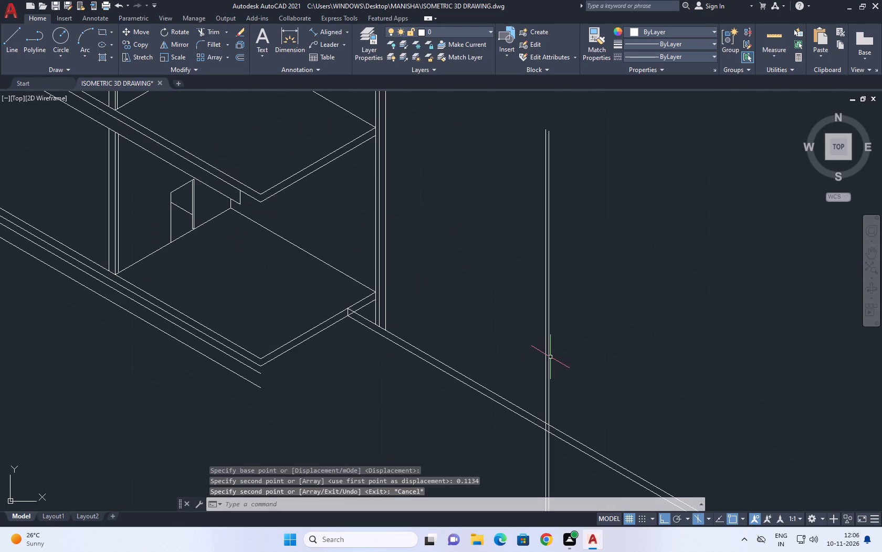
click(552, 353)
click(547, 361)
middle_drag(670, 260, 622, 252)
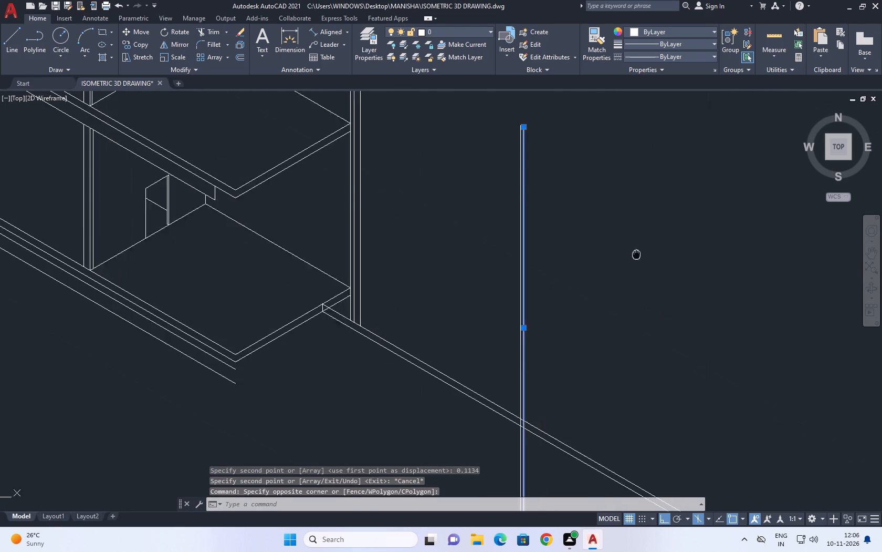
middle_drag(622, 252, 572, 250)
scroll(567, 250, up, 1)
key(c)
key(o)
key(space)
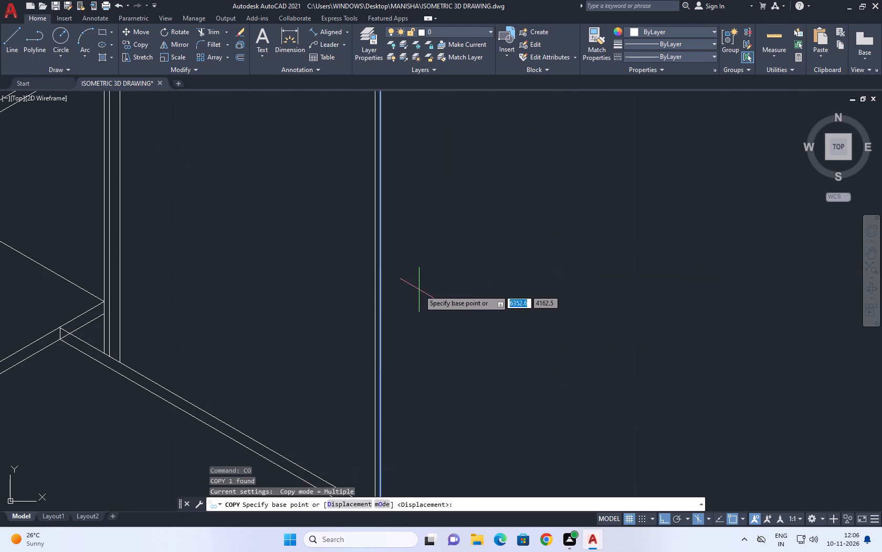
click(418, 289)
text(0.226)
key(Return)
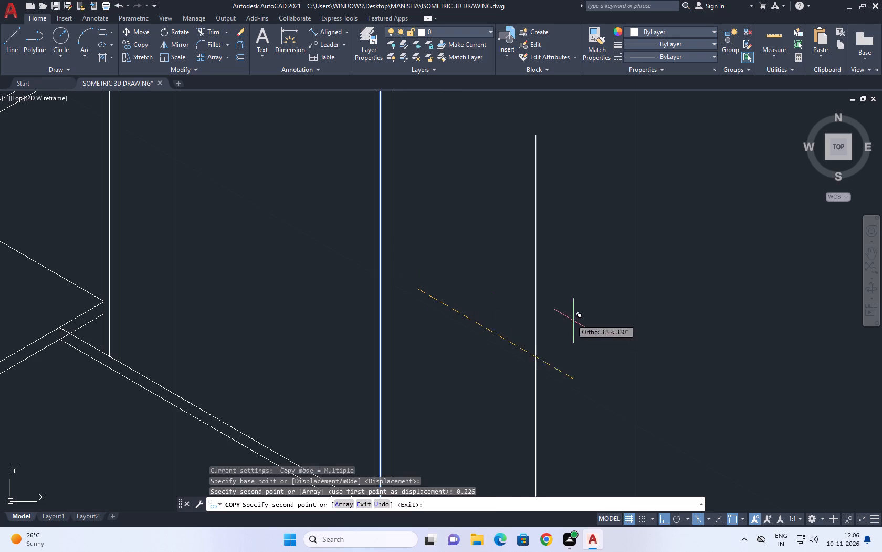
key(Escape)
Copy the outermost free-standing vertical line 0.1134 toward 330°.
click(392, 281)
middle_drag(479, 308, 459, 299)
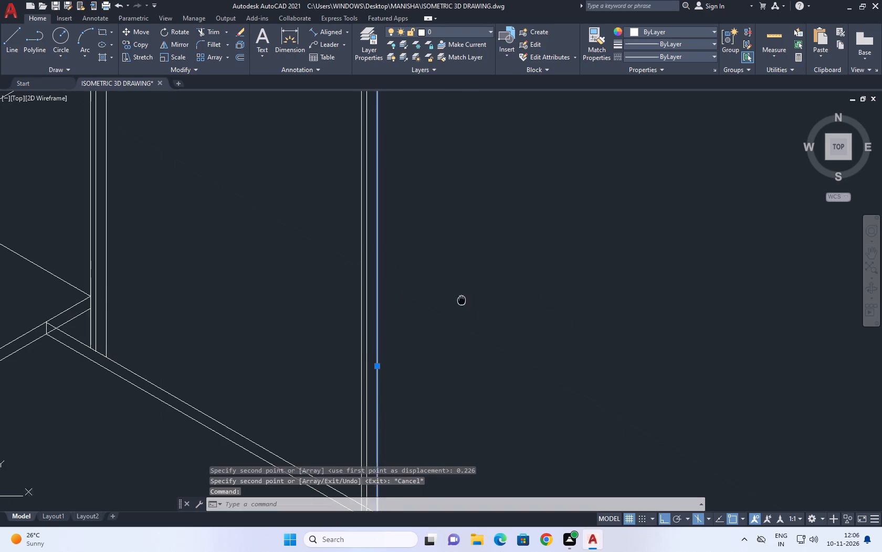
middle_drag(459, 299, 457, 298)
key(c)
key(o)
key(space)
click(393, 262)
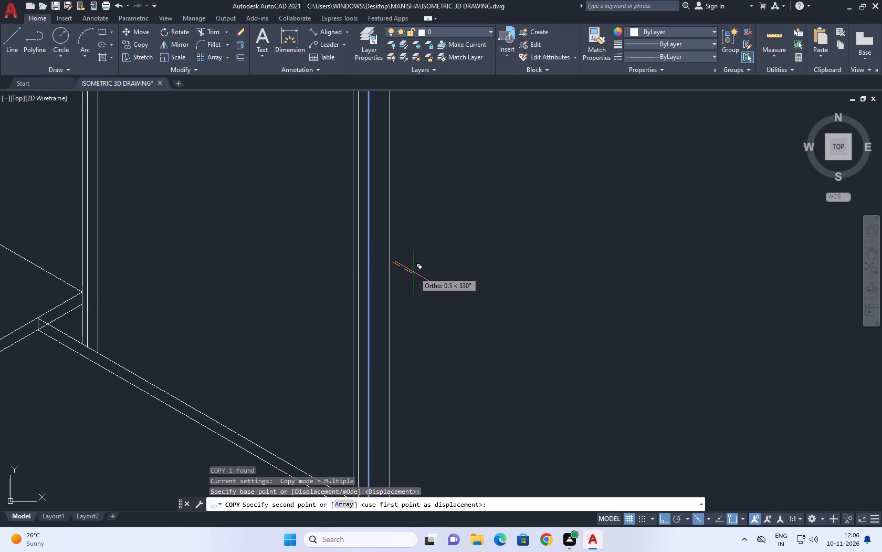
key(0)
text(.1134)
key(Return)
key(space)
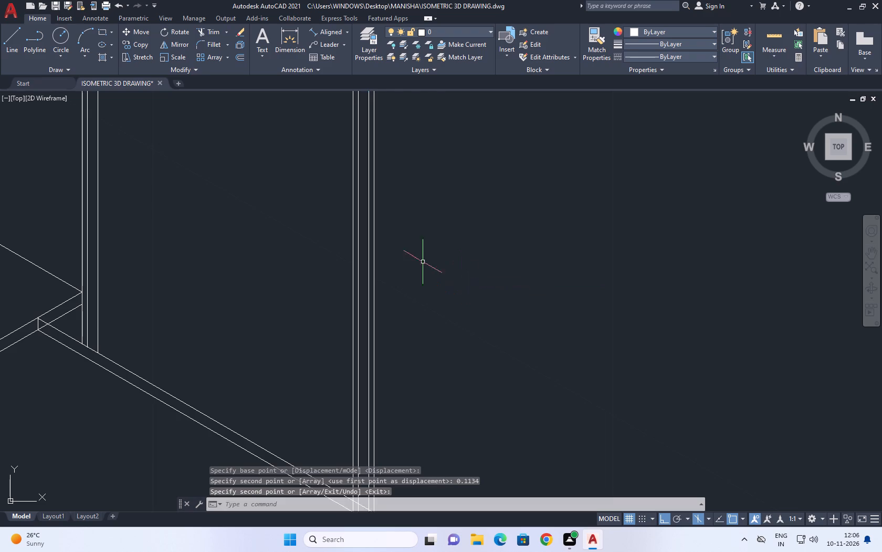
Trim the lower ends of the four free-standing vertical lines back to the upper 330° ground slab edge.
scroll(323, 195, down, 1)
middle_drag(347, 288, 479, 224)
key(t)
key(r)
key(space)
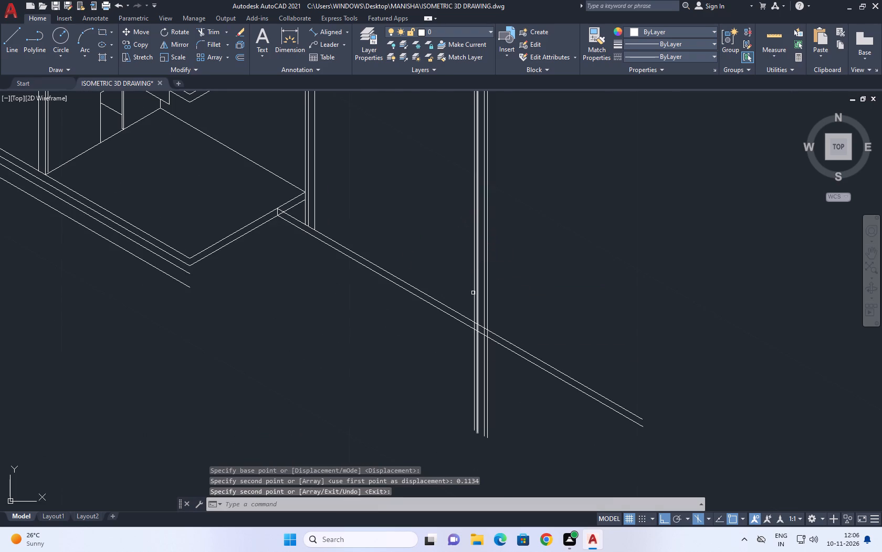
drag(497, 387, 493, 377)
click(426, 342)
scroll(501, 354, up, 4)
click(467, 313)
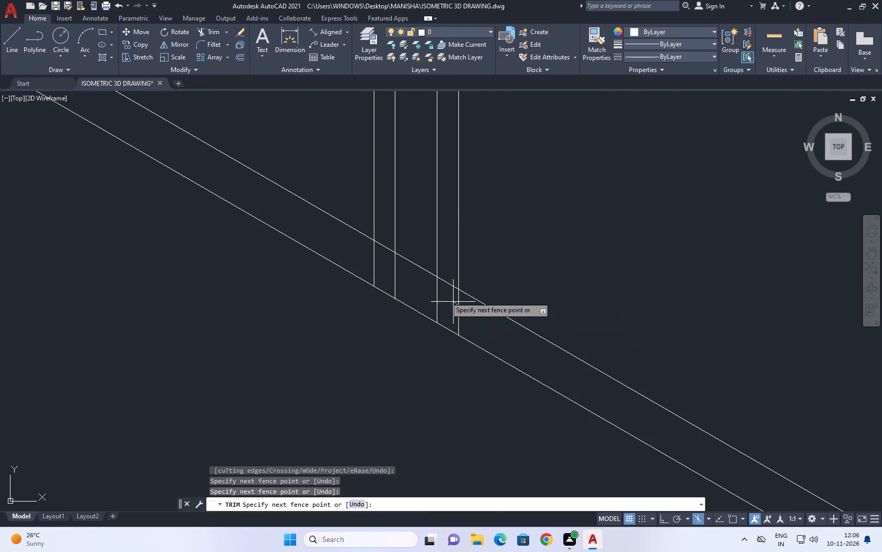
click(350, 241)
key(Escape)
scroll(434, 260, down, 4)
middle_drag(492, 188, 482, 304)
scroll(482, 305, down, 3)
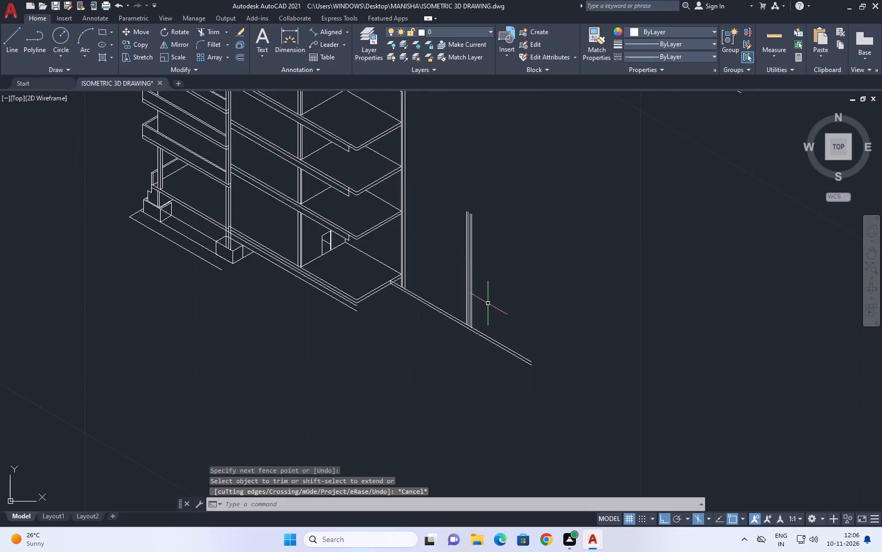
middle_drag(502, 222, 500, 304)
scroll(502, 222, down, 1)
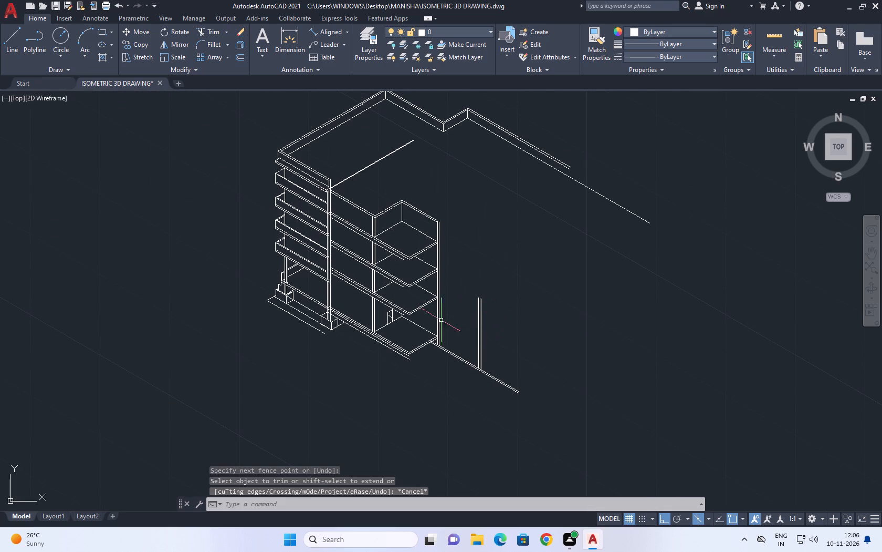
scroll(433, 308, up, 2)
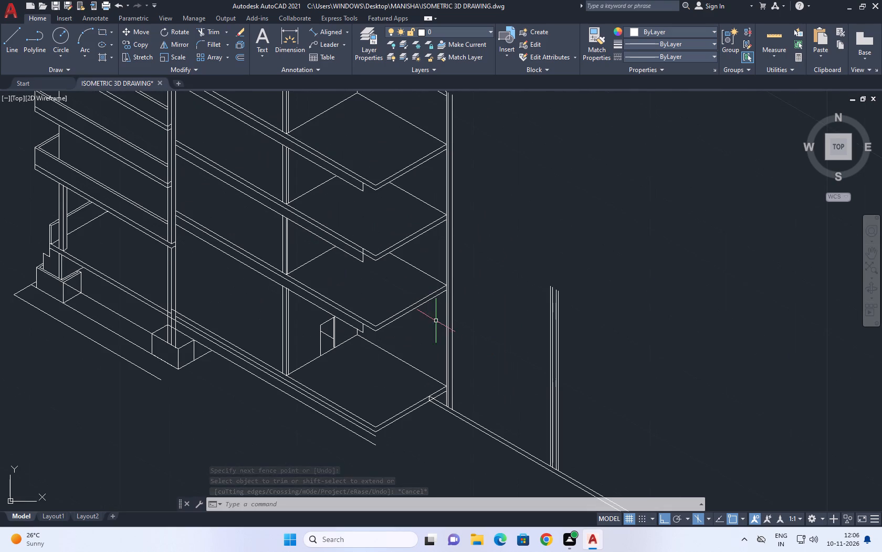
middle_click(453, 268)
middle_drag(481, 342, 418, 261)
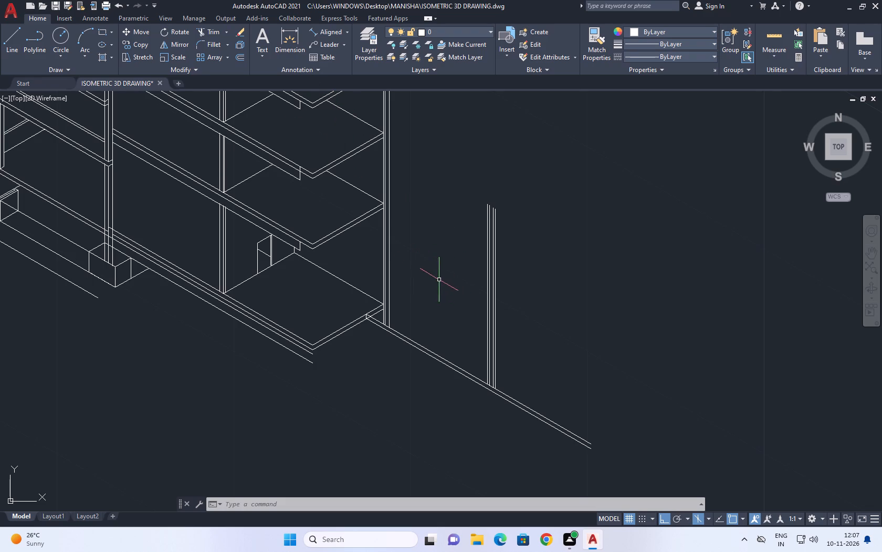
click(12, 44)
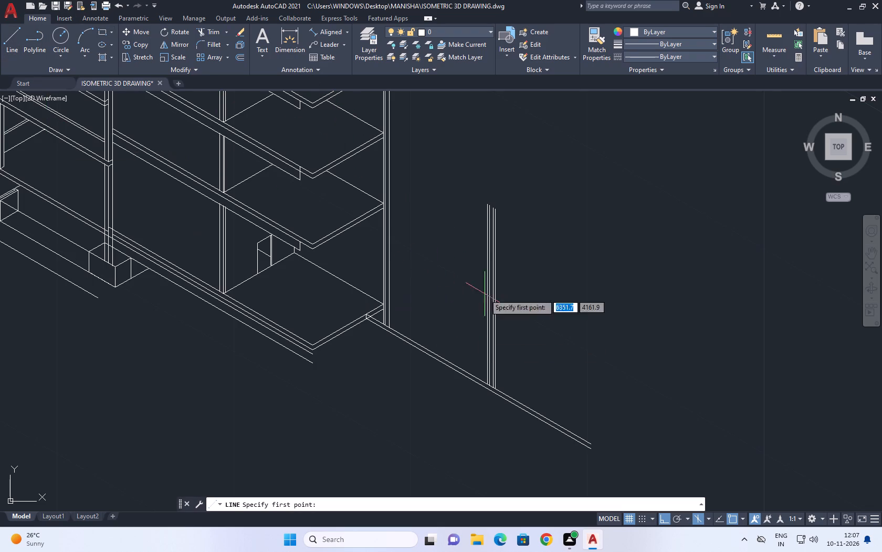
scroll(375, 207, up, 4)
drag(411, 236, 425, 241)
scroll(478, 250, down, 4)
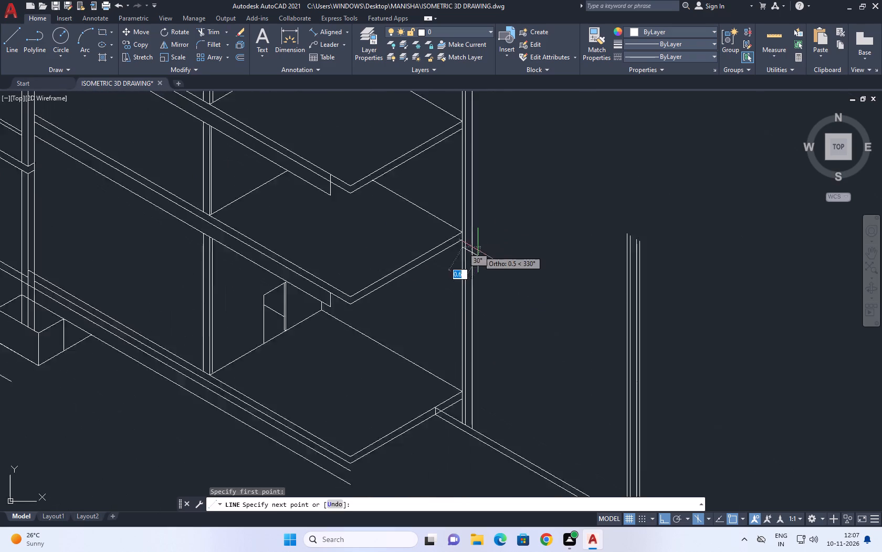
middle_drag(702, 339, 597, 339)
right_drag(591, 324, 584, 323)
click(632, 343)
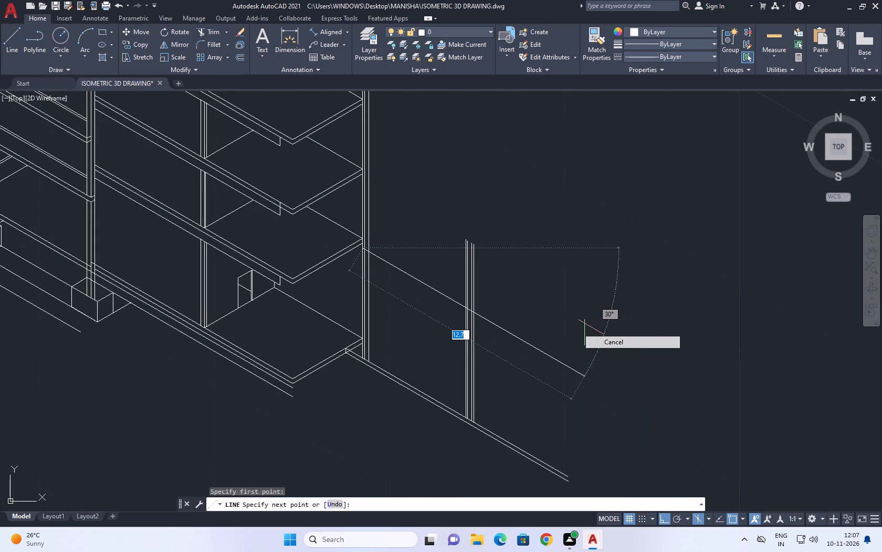
Draw a 330° line from the building's end wall edge, just below the first-floor slab, across the four free-standing vertical lines.
right_click(520, 299)
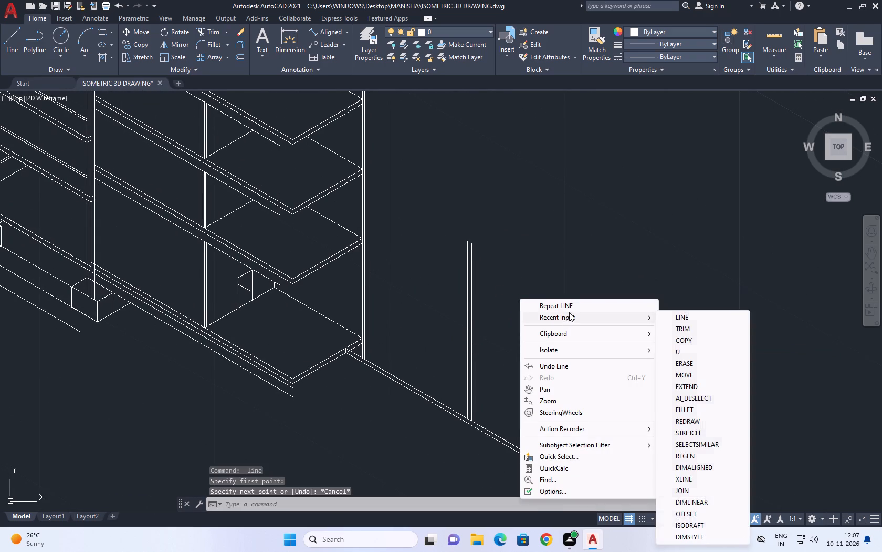
click(569, 306)
scroll(365, 261, up, 2)
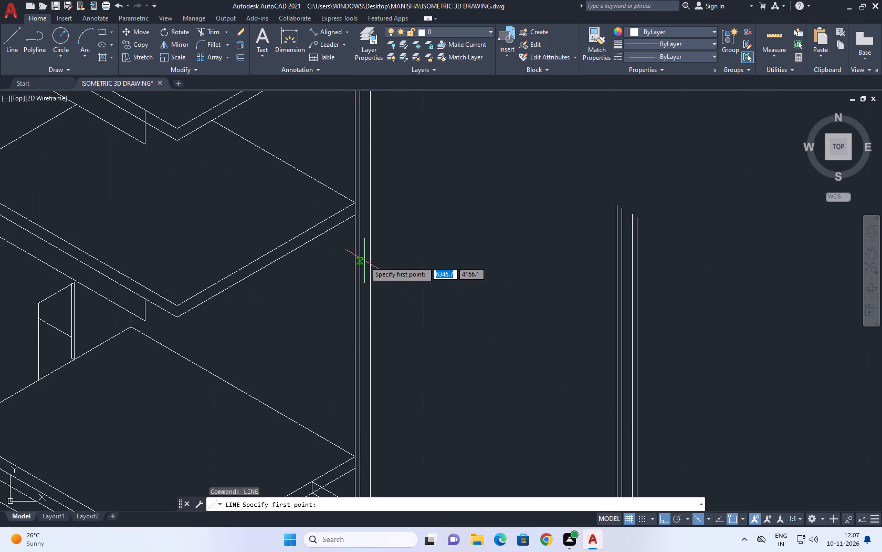
drag(355, 250, 354, 246)
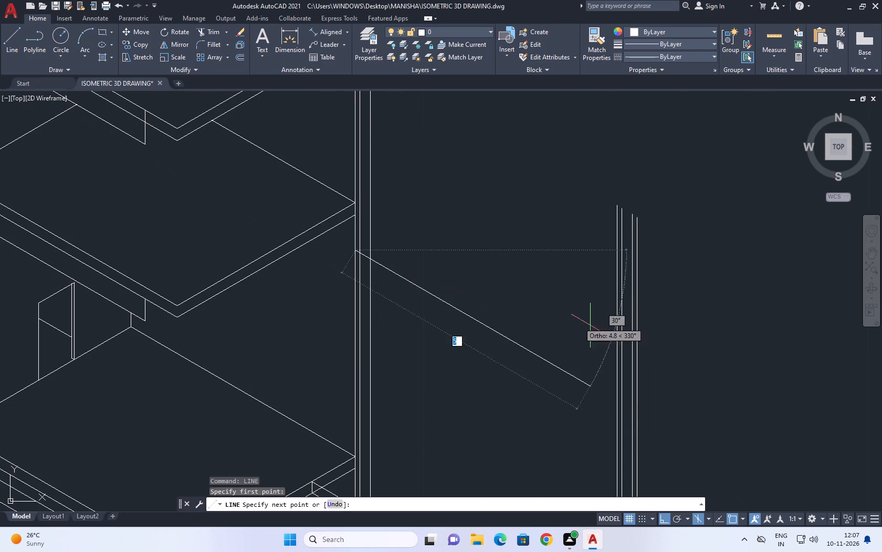
click(666, 346)
right_drag(685, 291, 679, 311)
click(725, 315)
scroll(598, 266, down, 2)
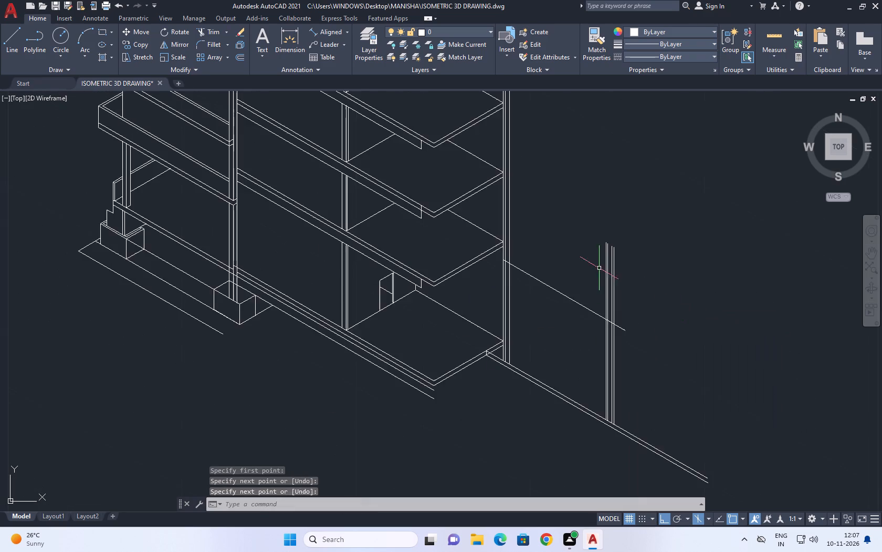
Trim the new 330° line's overhang beyond the outermost free-standing vertical line.
middle_drag(629, 278, 612, 312)
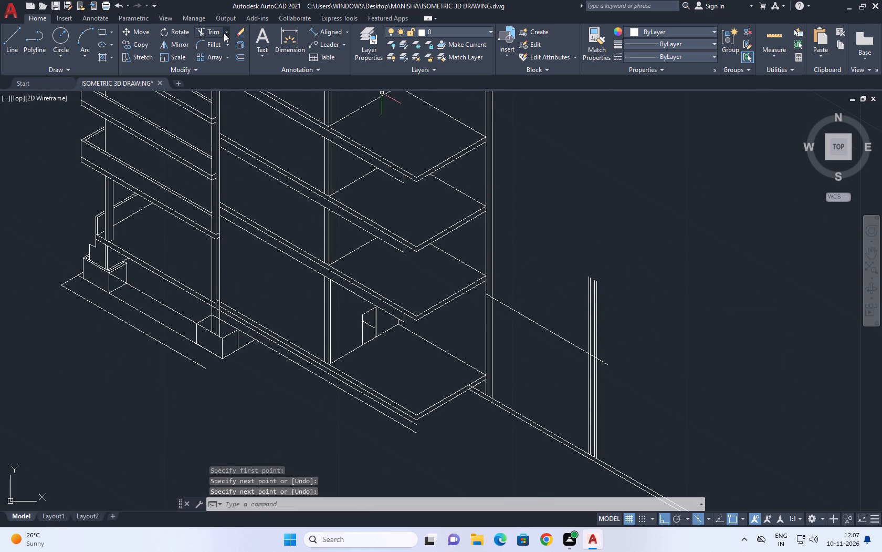
click(218, 32)
scroll(608, 362, up, 1)
click(607, 340)
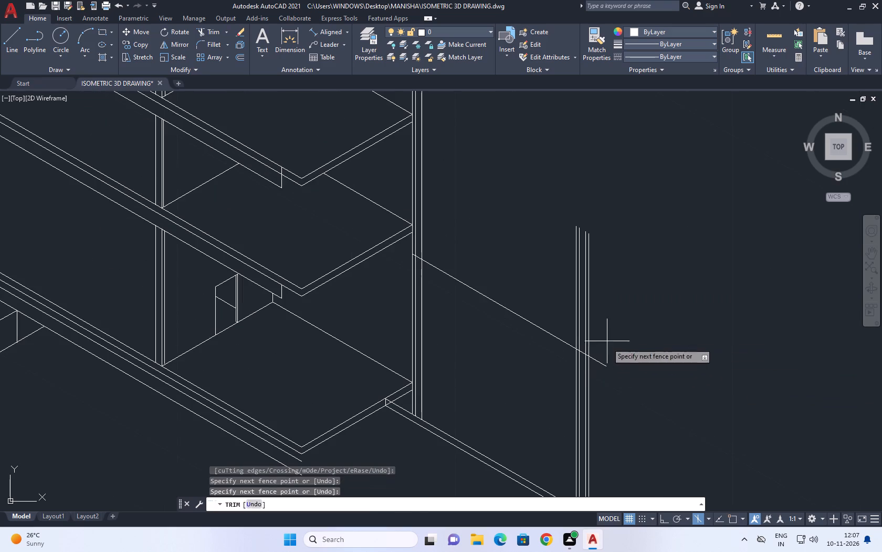
click(600, 381)
scroll(601, 356, down, 1)
right_click(641, 179)
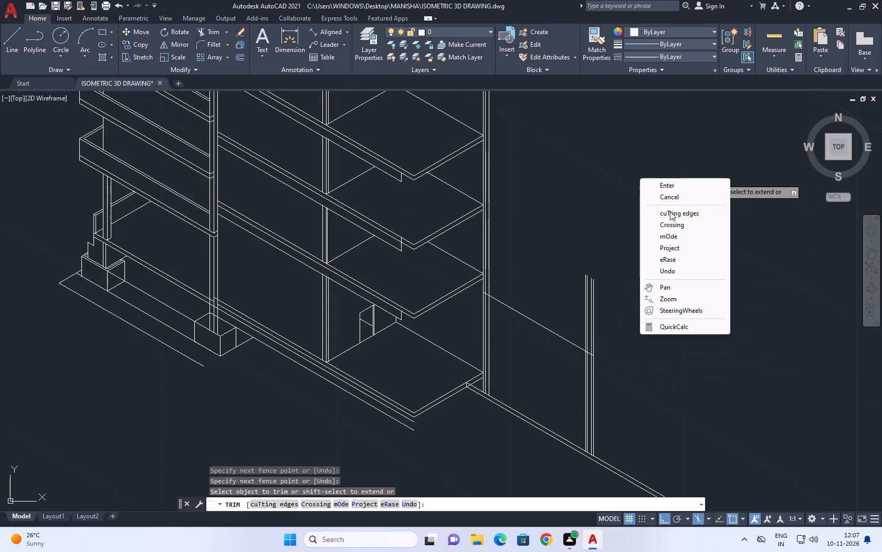
click(695, 202)
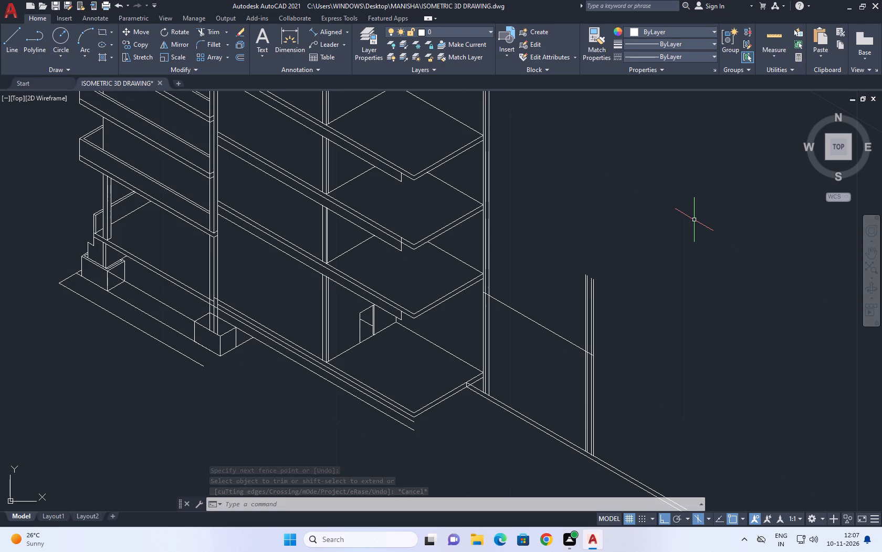
Move the 330° line between the end wall and the free-standing verticals slightly upward, closer to the first-floor slab.
middle_drag(654, 327, 605, 319)
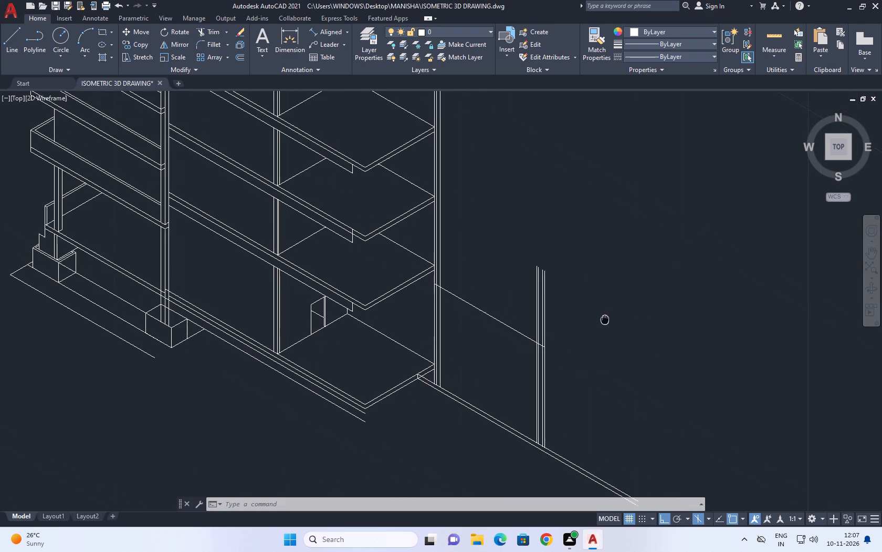
middle_drag(605, 319, 604, 319)
middle_drag(437, 295, 472, 353)
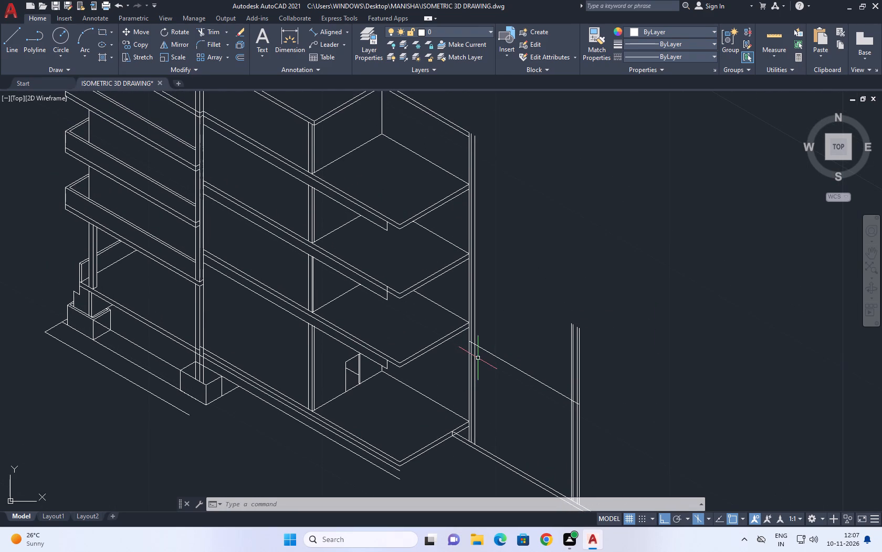
click(520, 371)
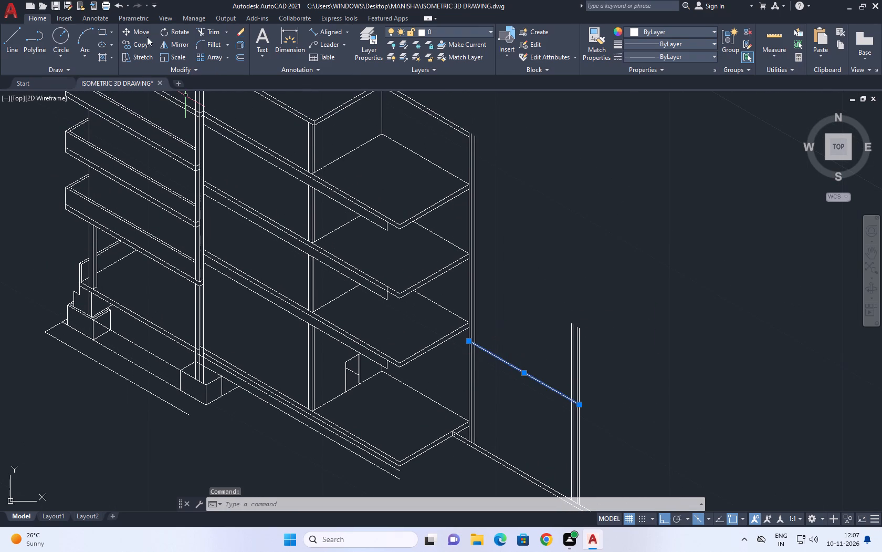
click(142, 35)
scroll(467, 306, up, 1)
click(534, 345)
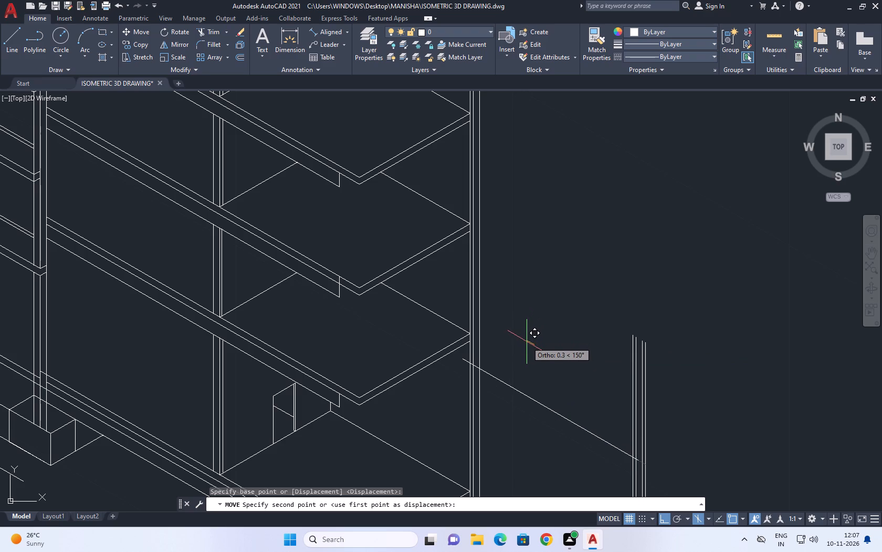
click(533, 334)
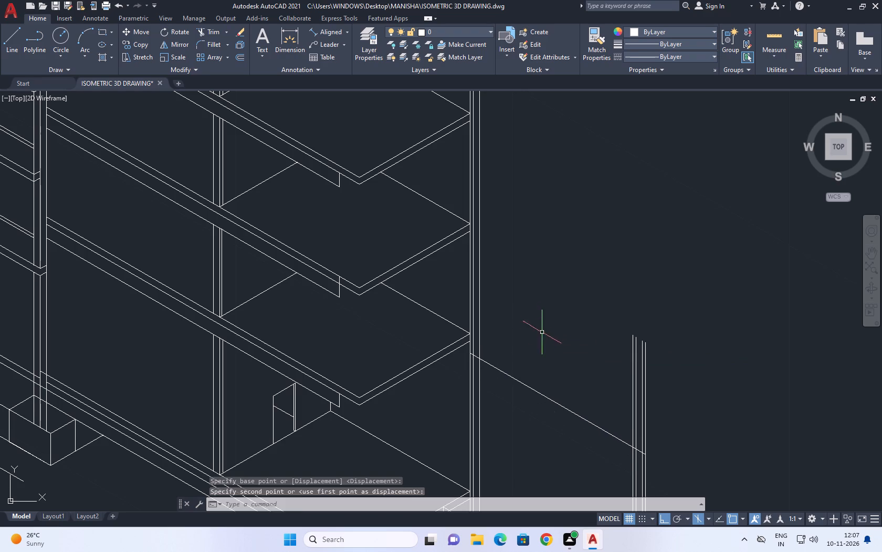
Copy the moved 330° line 0.226 upward at 90°.
click(544, 381)
click(510, 394)
click(149, 45)
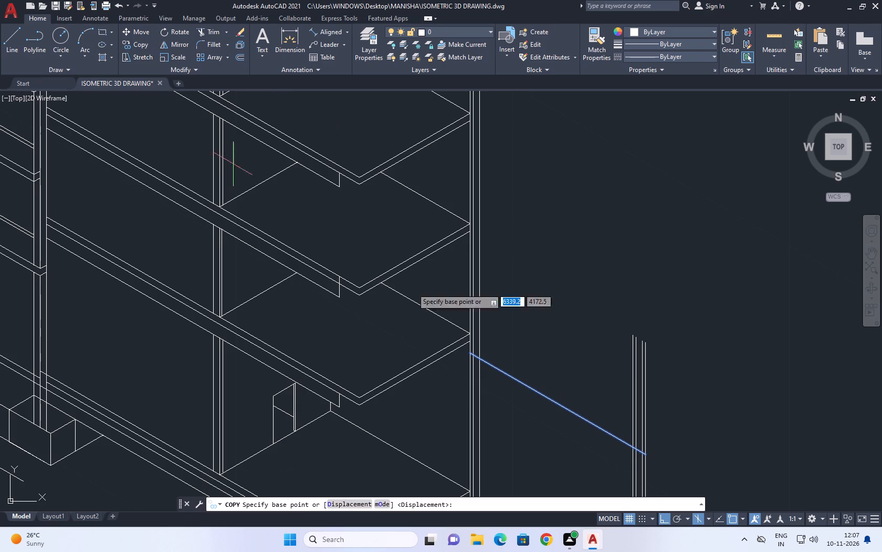
click(522, 359)
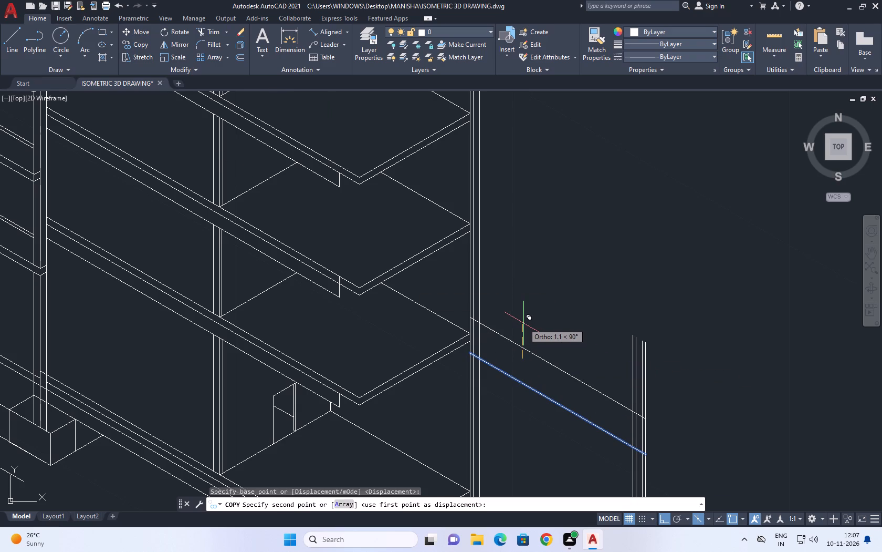
key(0)
text(.226)
key(Return)
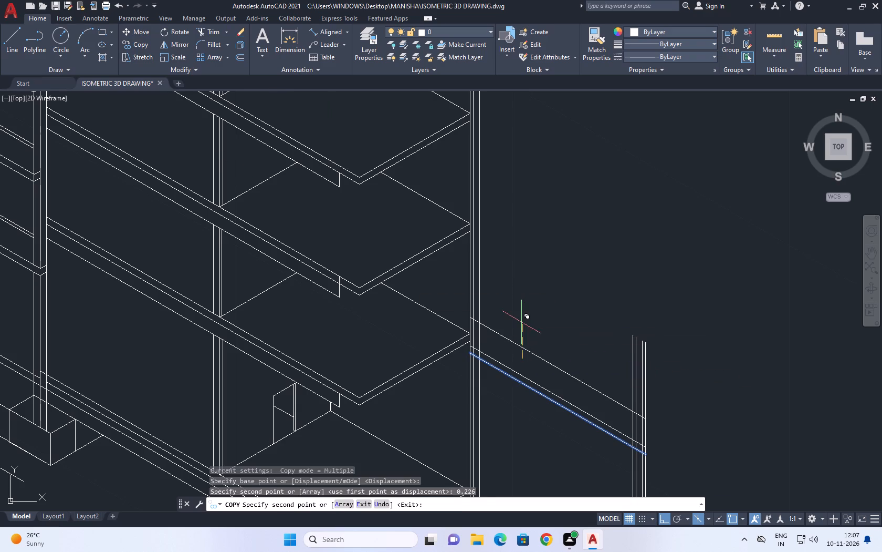
right_click(527, 318)
click(541, 335)
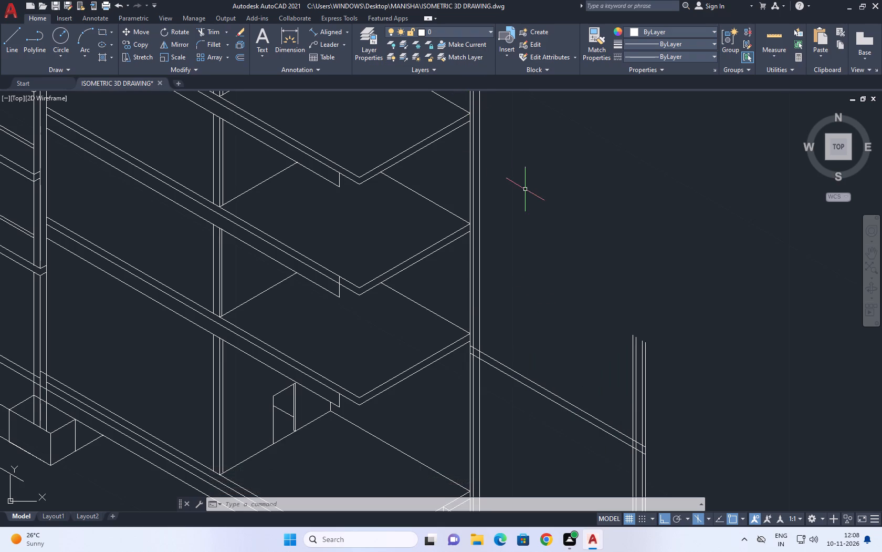
Copy the upper line of the new 330° pair 0.1134 upward.
scroll(489, 389, up, 3)
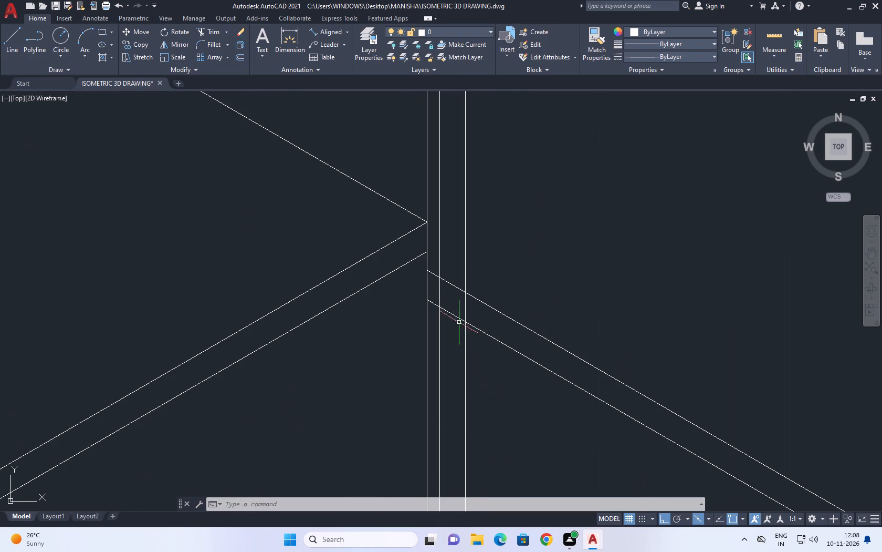
click(481, 306)
click(481, 293)
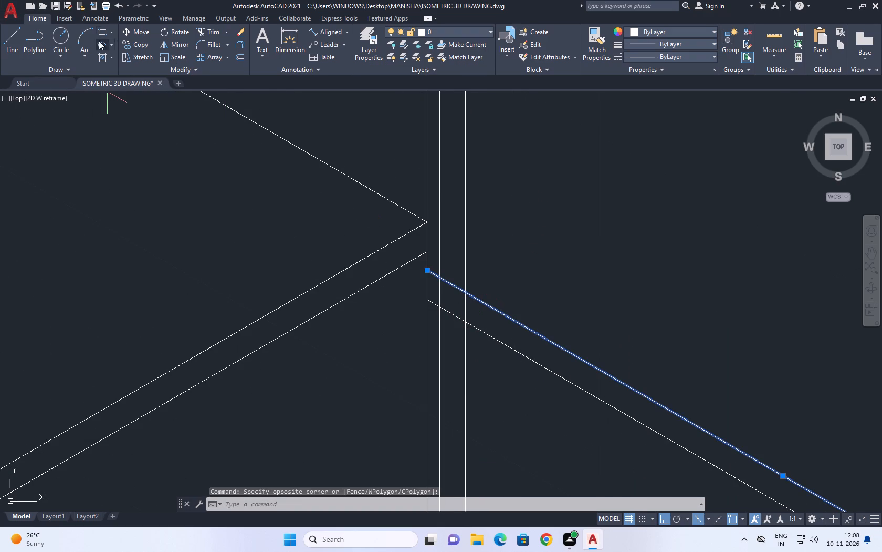
click(126, 47)
click(471, 241)
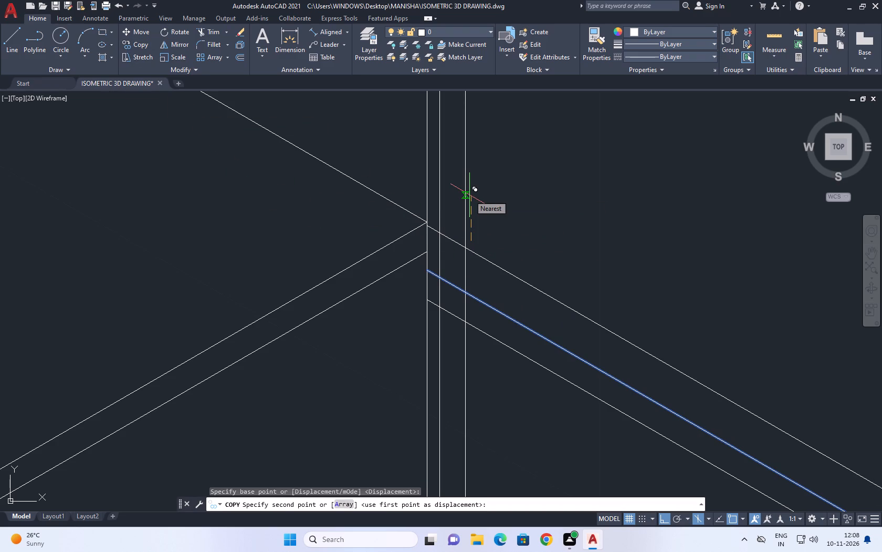
text(0.1134)
key(Return)
right_click(511, 171)
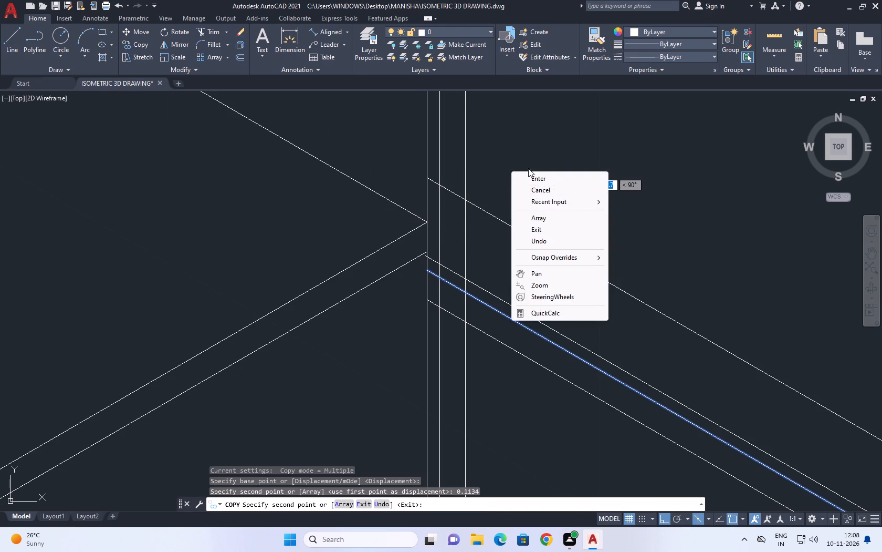
click(555, 186)
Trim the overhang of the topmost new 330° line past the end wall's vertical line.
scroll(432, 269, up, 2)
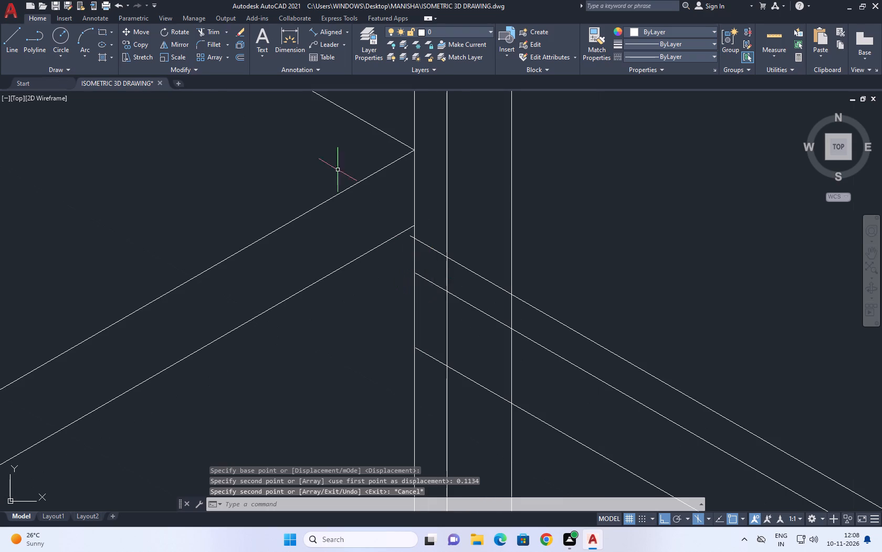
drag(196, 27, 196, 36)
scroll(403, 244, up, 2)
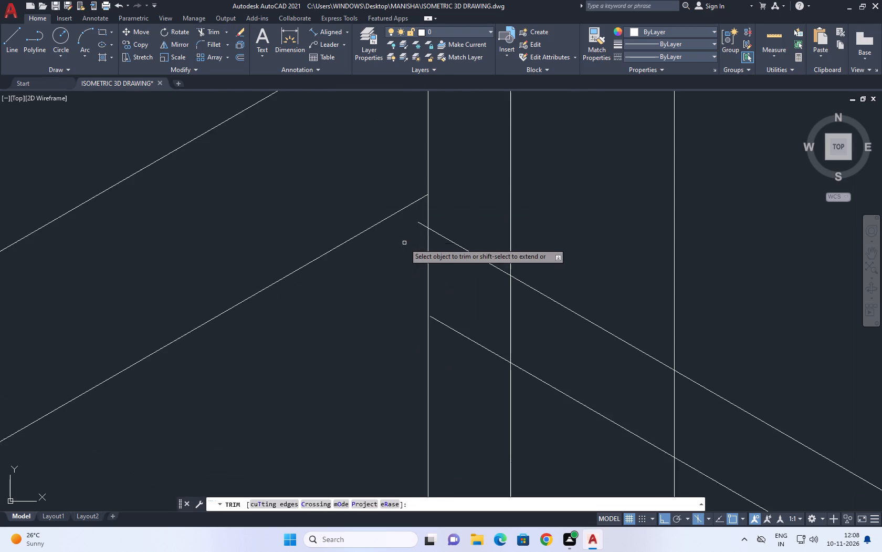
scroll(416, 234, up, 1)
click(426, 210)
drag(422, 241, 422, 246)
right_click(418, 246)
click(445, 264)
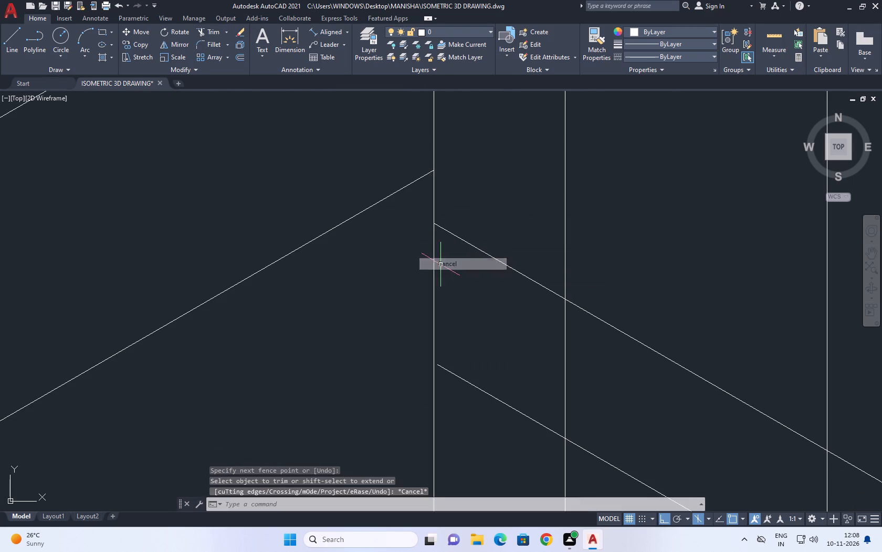
Erase the topmost of the three 330° lines between the end wall and the outer verticals.
scroll(431, 261, down, 6)
middle_drag(523, 242, 433, 287)
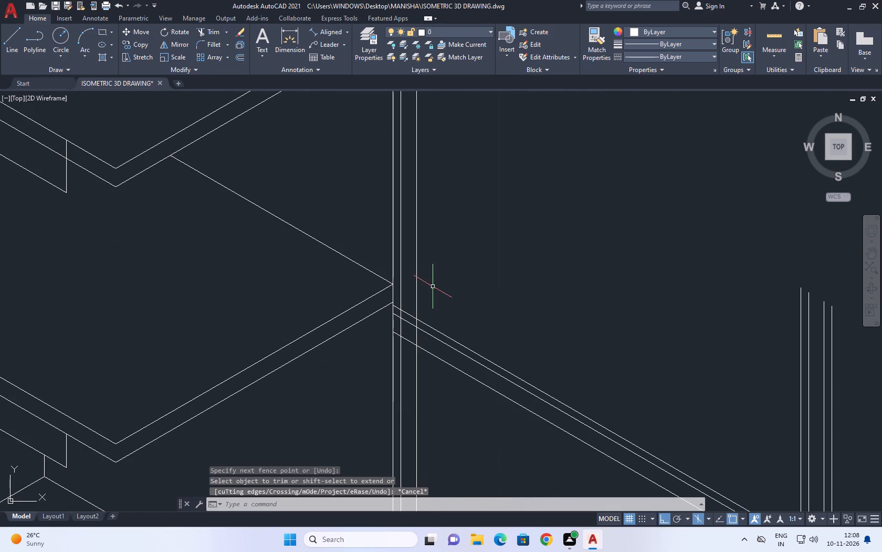
scroll(450, 287, down, 3)
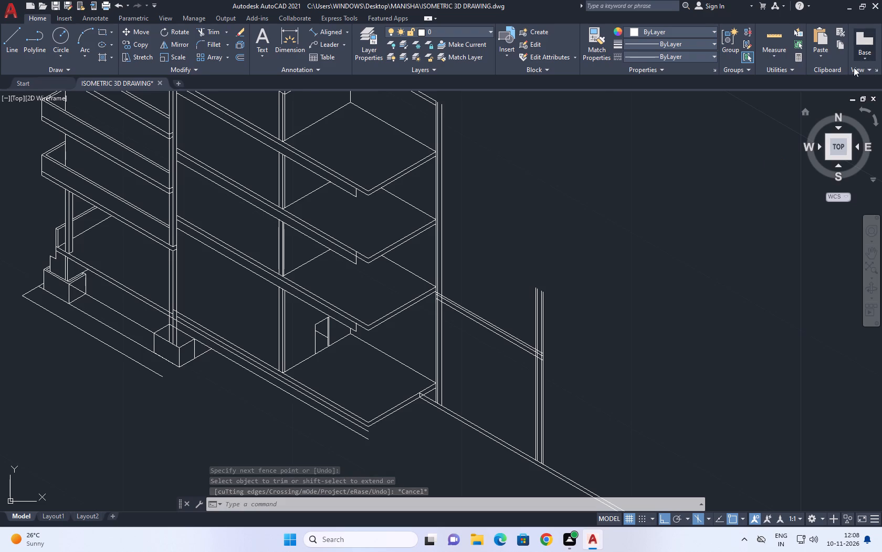
scroll(817, 119, down, 2)
middle_drag(691, 205, 679, 299)
scroll(687, 215, down, 1)
scroll(664, 340, up, 2)
middle_drag(750, 303, 595, 294)
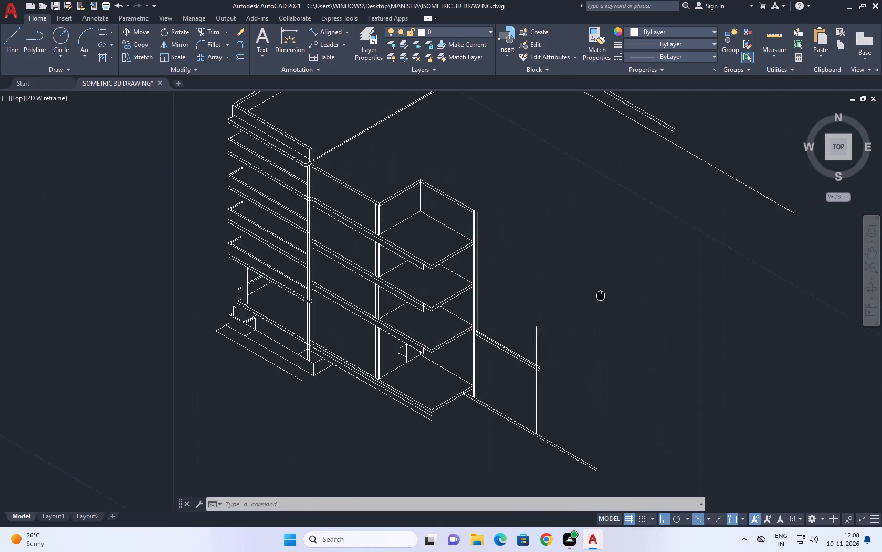
scroll(501, 355, up, 2)
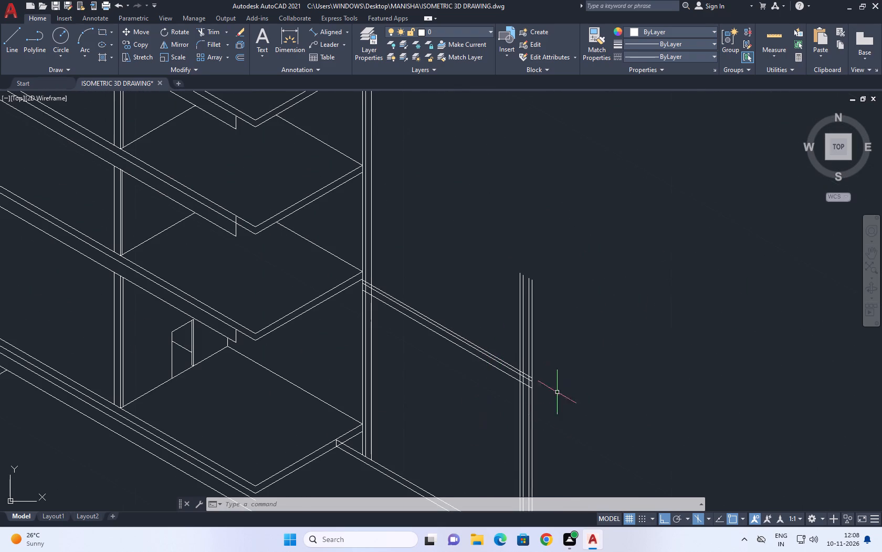
scroll(586, 432, up, 1)
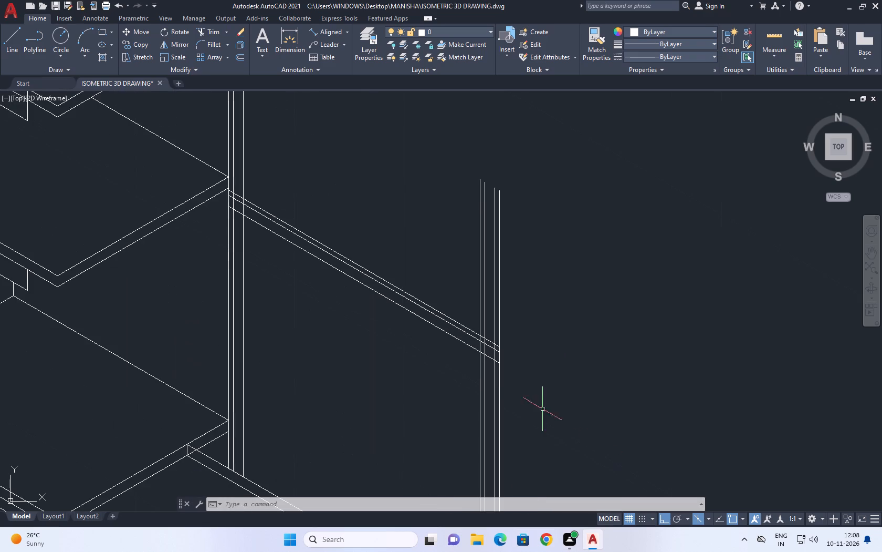
middle_drag(472, 356, 507, 405)
scroll(424, 334, up, 2)
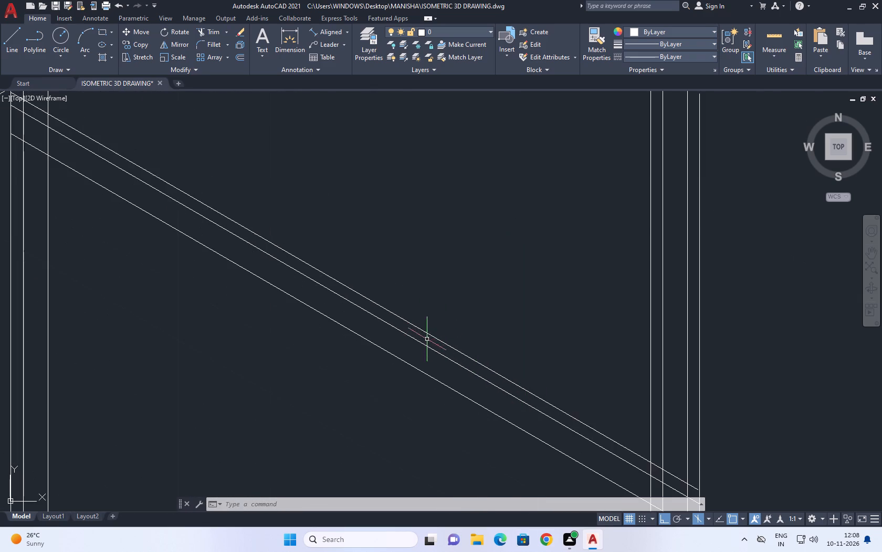
click(435, 335)
click(432, 344)
right_drag(454, 307, 453, 291)
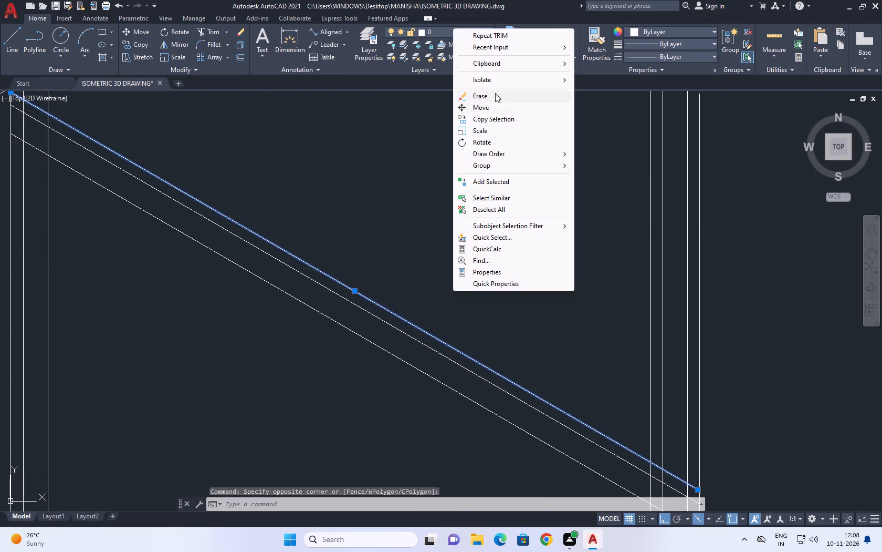
click(495, 93)
Copy the upper line of the remaining 330° pair 2.80 upward at 90°.
scroll(446, 265, down, 3)
middle_drag(470, 248, 526, 335)
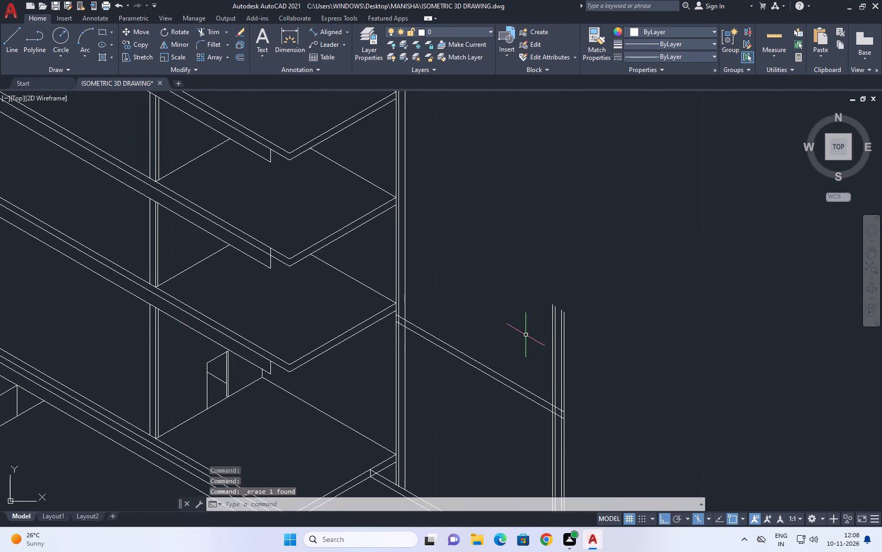
scroll(437, 354, up, 1)
click(447, 339)
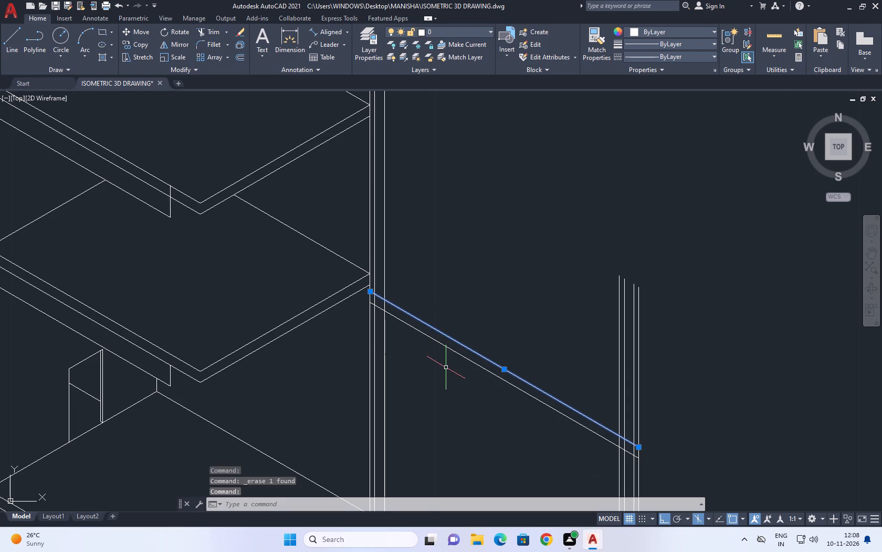
middle_drag(460, 262, 465, 269)
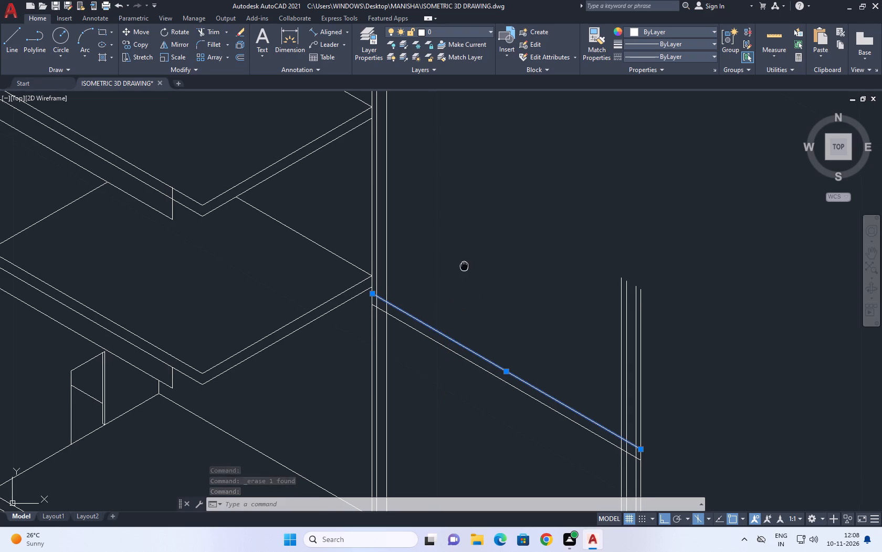
middle_drag(465, 269, 469, 292)
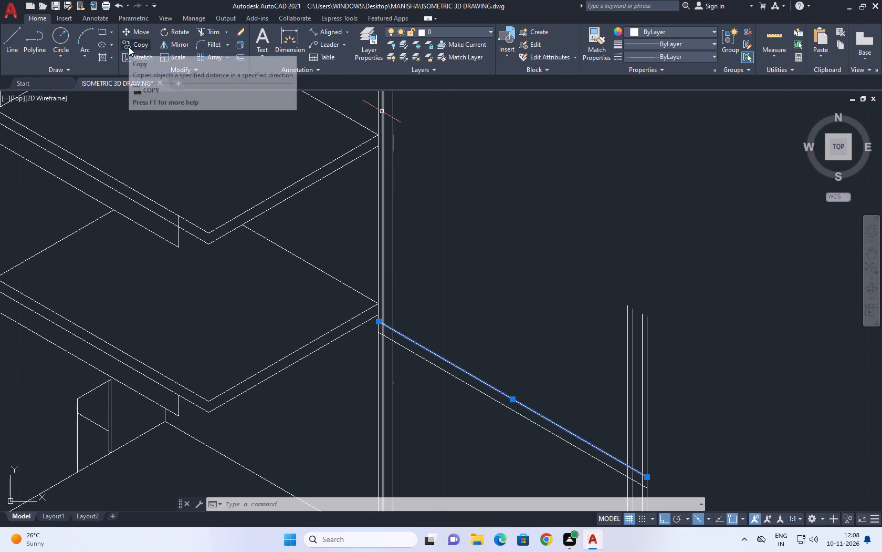
click(133, 42)
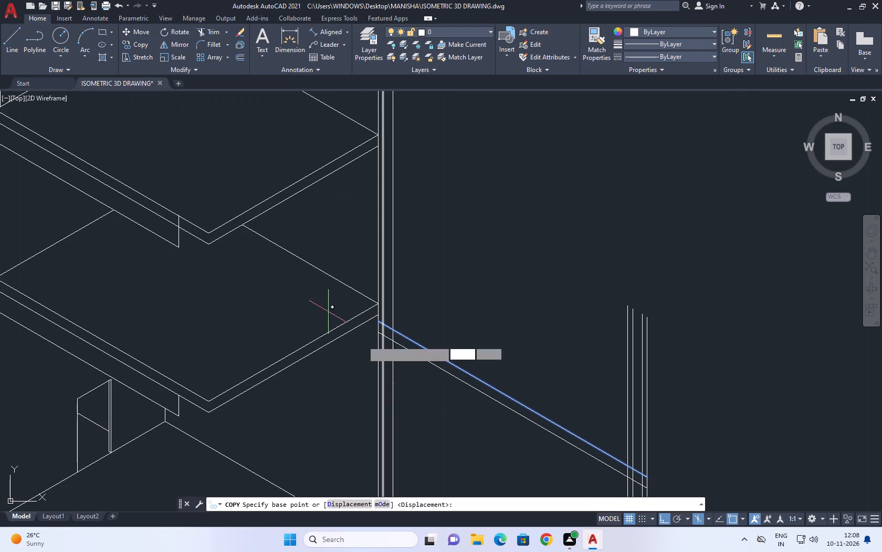
click(604, 442)
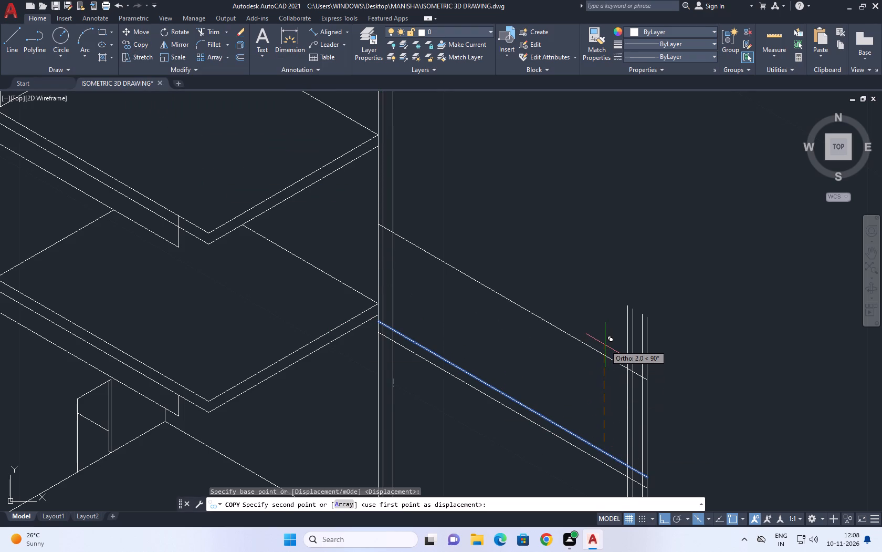
text(2.80)
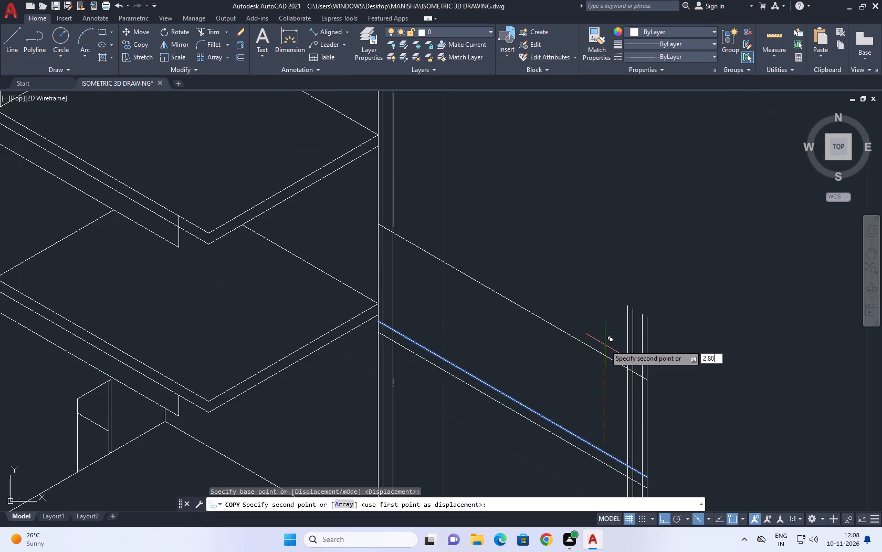
key(Return)
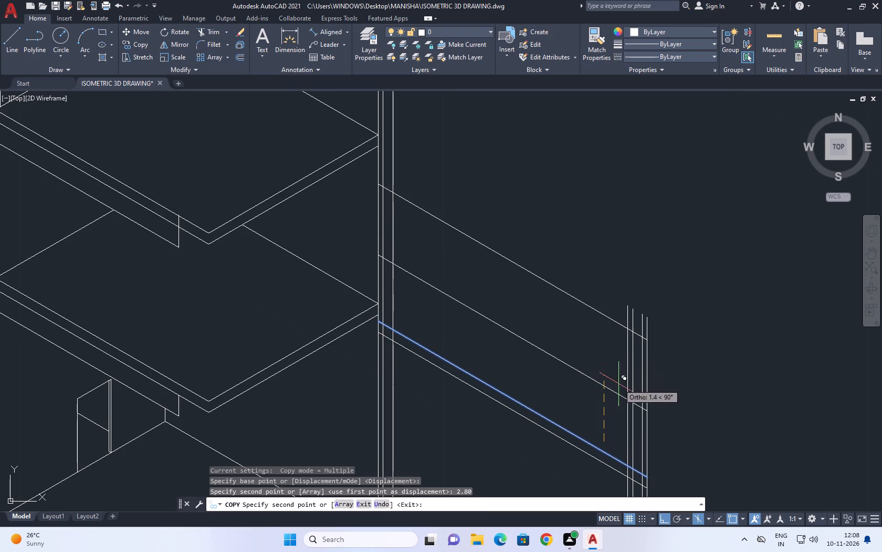
right_click(634, 320)
right_click(594, 200)
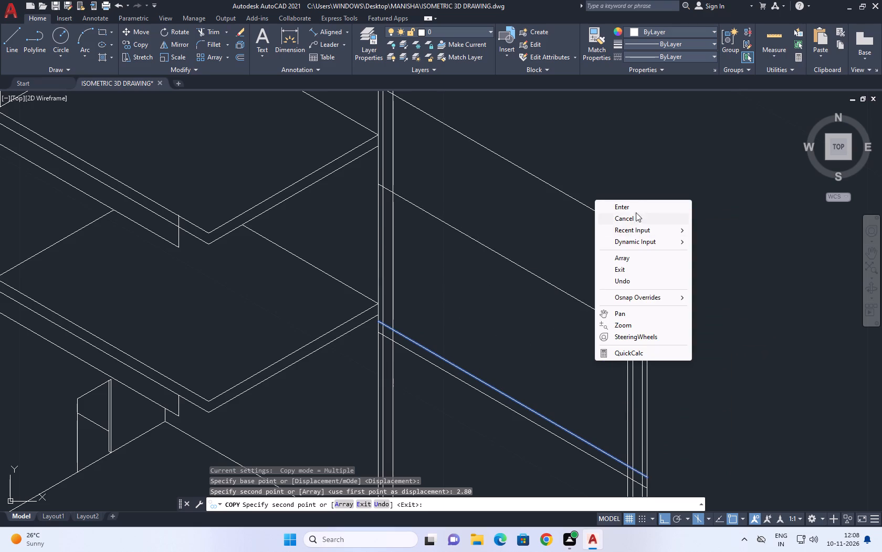
click(638, 203)
Copy the 330° line pair upward from its lower line onto the single line copied at 2.80.
middle_drag(554, 367, 535, 273)
scroll(534, 269, down, 1)
drag(529, 294, 528, 287)
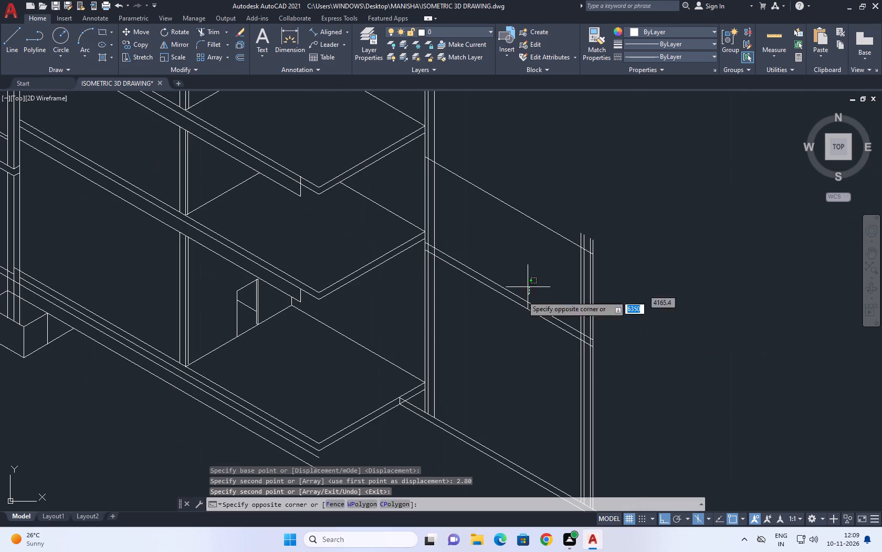
click(512, 326)
click(146, 48)
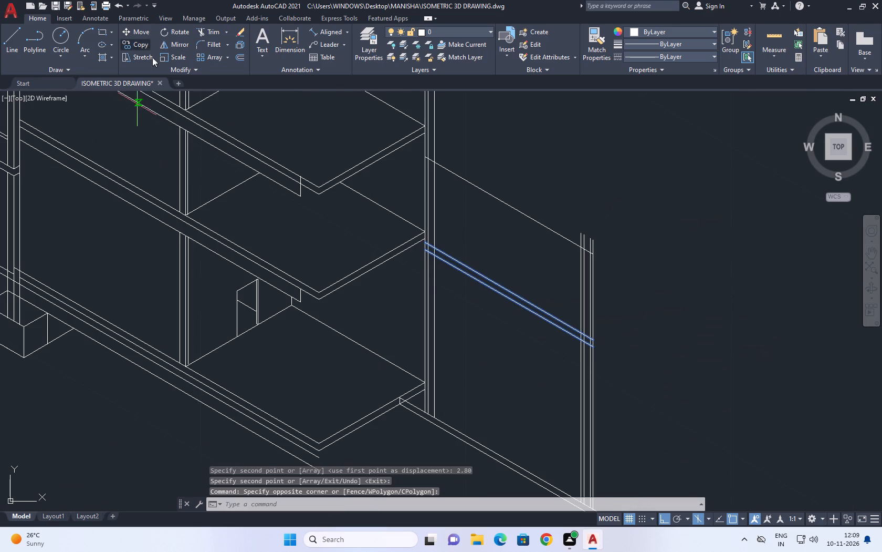
scroll(586, 337, up, 2)
click(580, 349)
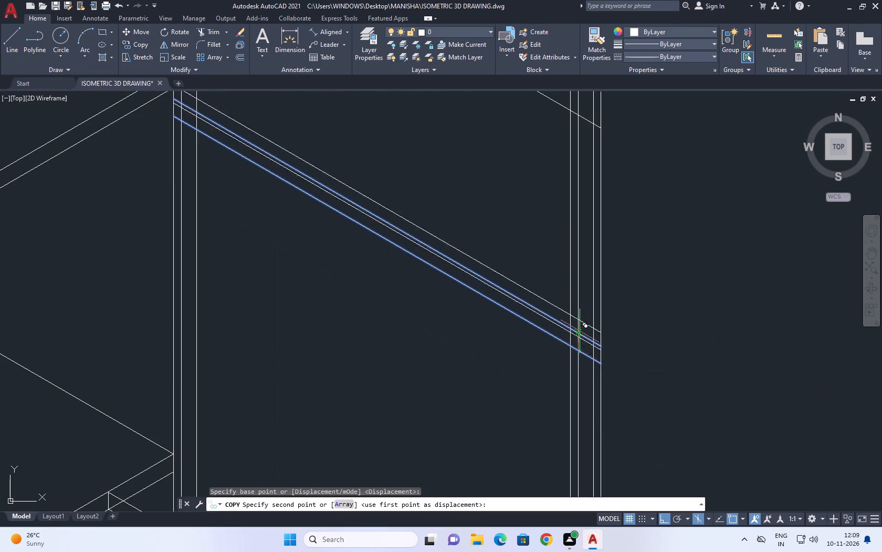
scroll(580, 325, down, 2)
scroll(581, 259, up, 2)
click(575, 216)
right_drag(665, 246, 662, 241)
click(687, 260)
Erase the duplicate line overlapping the lower line of the upper 330° pair.
click(552, 203)
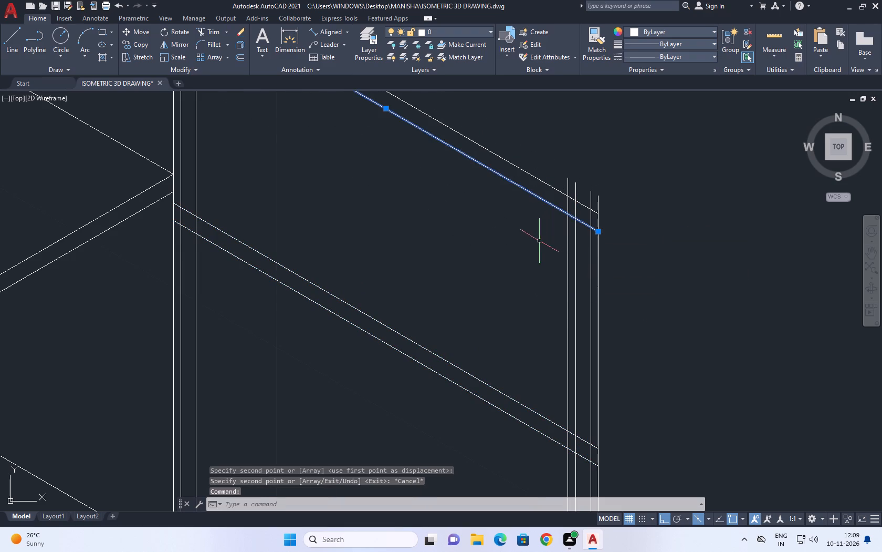
right_click(539, 241)
click(575, 309)
Trim the tops of the four outer vertical lines that project above the upper 330° line.
scroll(557, 270, down, 2)
middle_drag(607, 228, 606, 262)
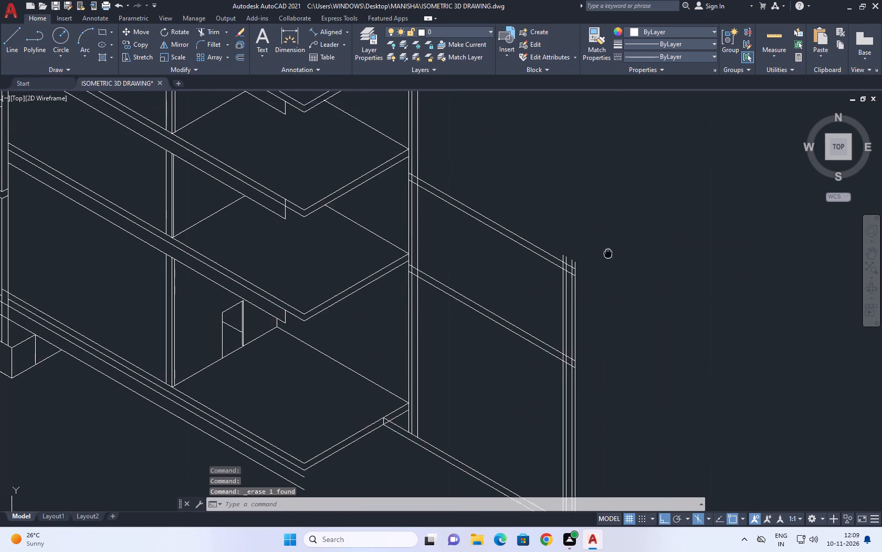
middle_drag(606, 262, 606, 277)
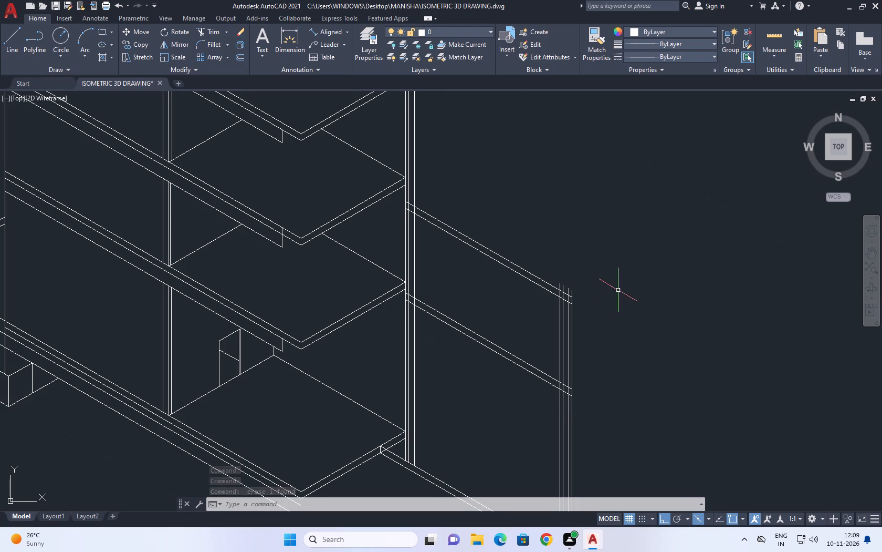
middle_drag(620, 292, 504, 347)
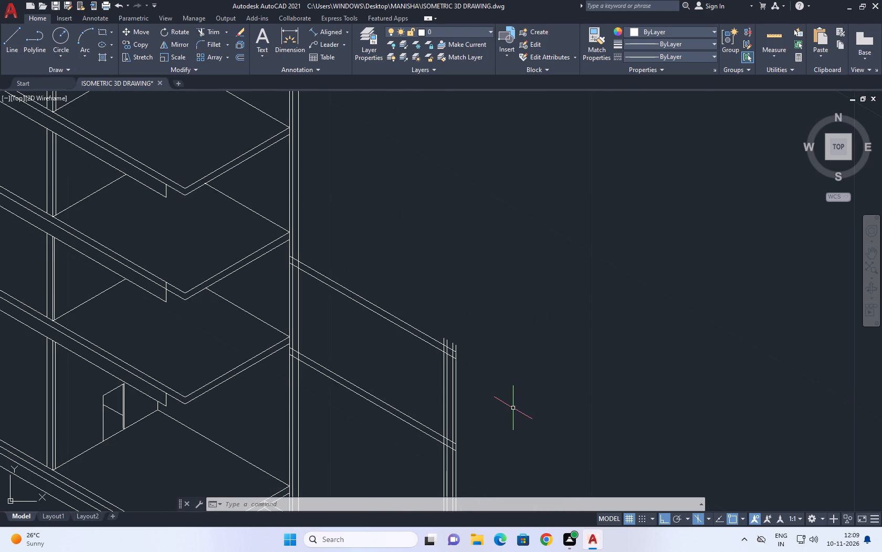
middle_drag(648, 432, 554, 400)
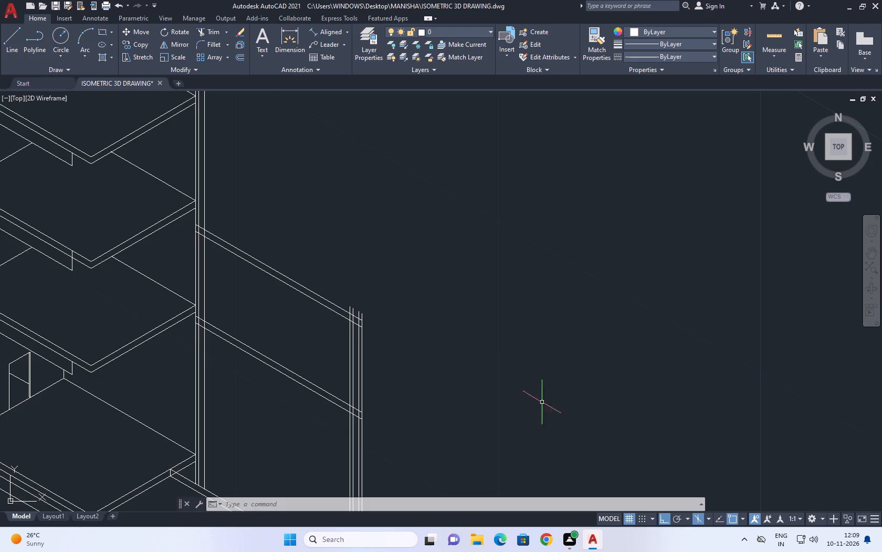
middle_drag(274, 290, 376, 296)
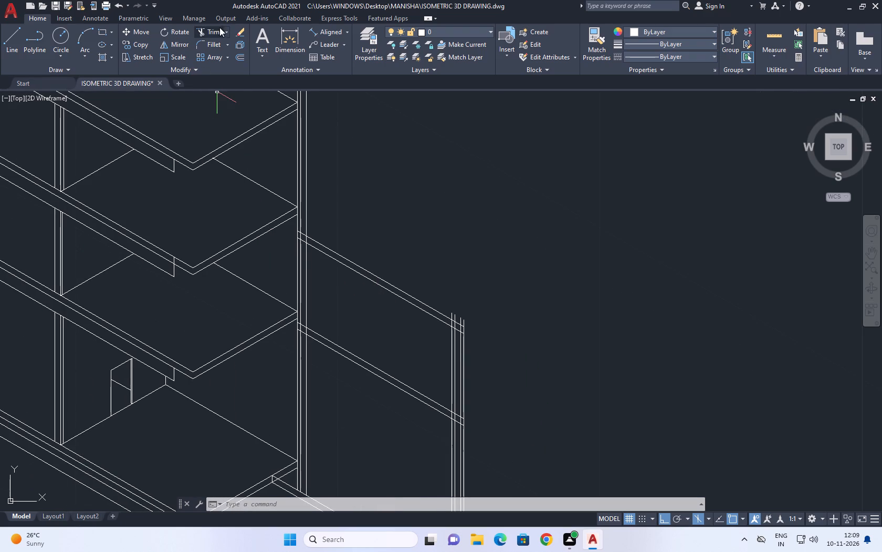
click(209, 30)
scroll(455, 274, up, 4)
middle_drag(504, 385, 499, 268)
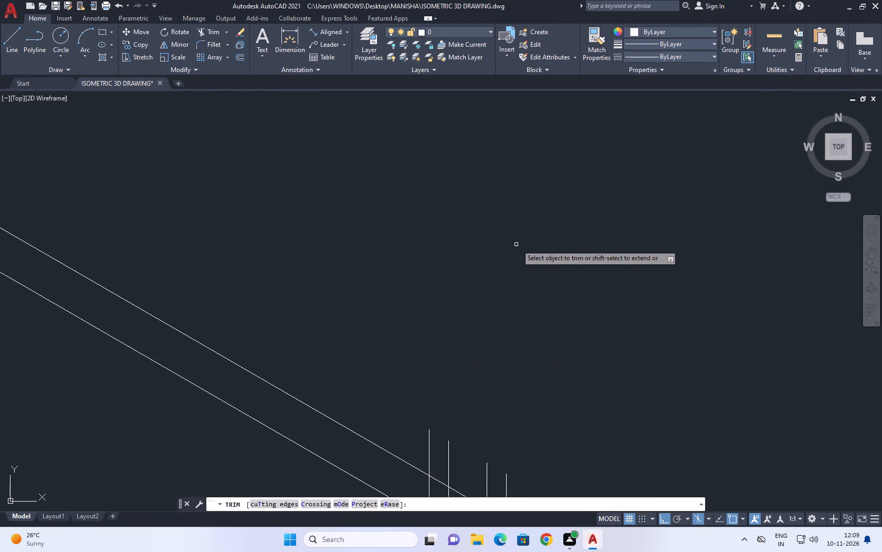
middle_drag(534, 334, 550, 275)
drag(414, 367, 414, 362)
click(553, 465)
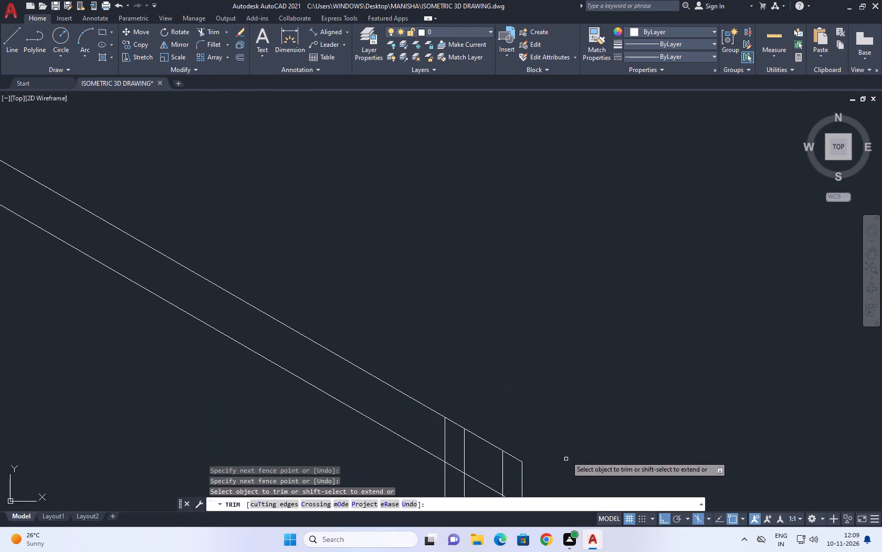
right_click(544, 298)
click(564, 311)
Draw a diagonal line from the building's outermost vertical wall line down to the upper line of the 330° ground slab.
scroll(504, 259, down, 3)
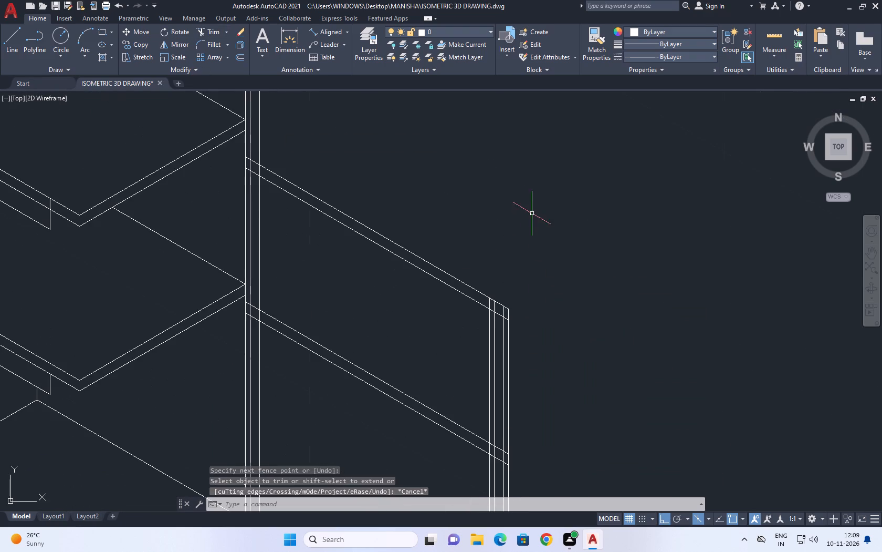
middle_drag(532, 200, 528, 328)
scroll(530, 323, down, 2)
middle_drag(564, 338, 564, 289)
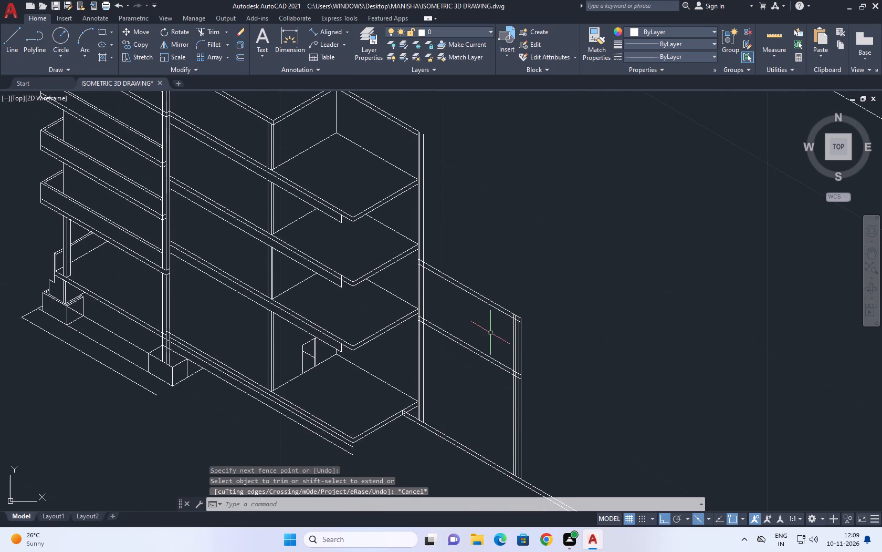
middle_drag(488, 342, 513, 364)
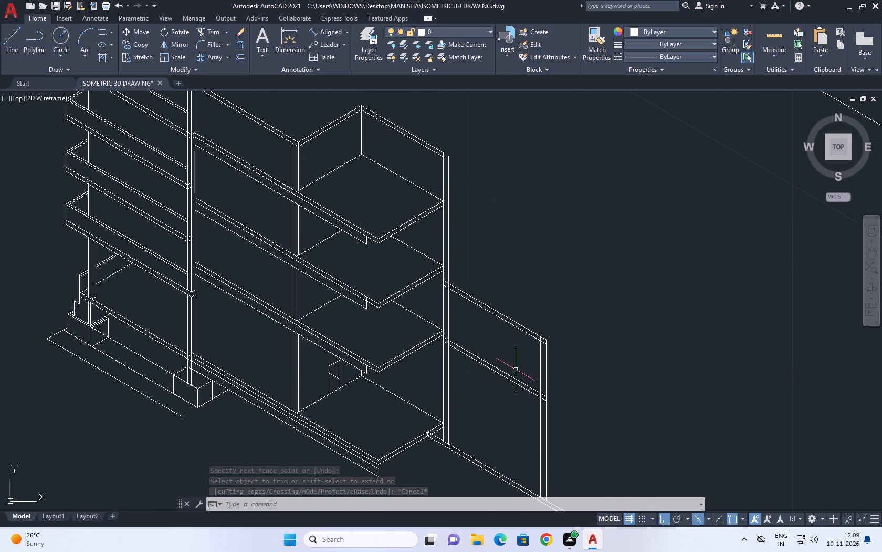
middle_drag(526, 385, 561, 280)
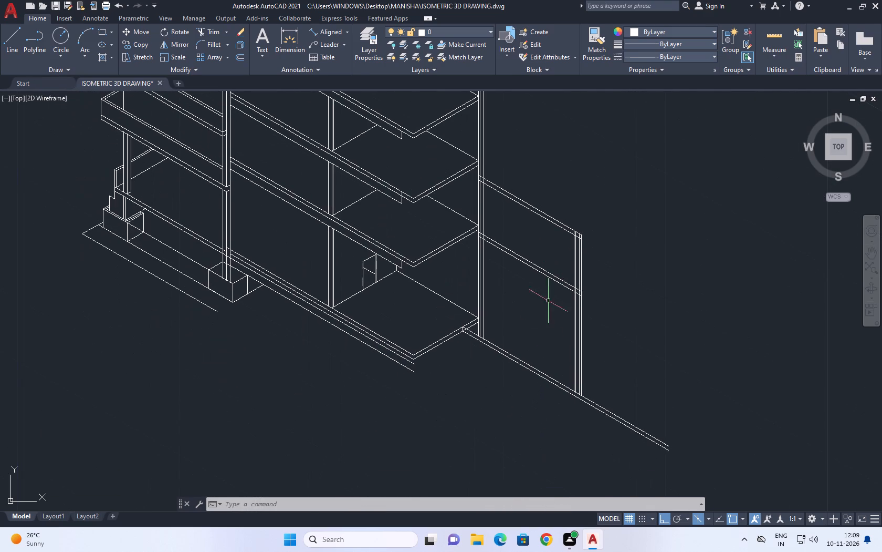
click(12, 36)
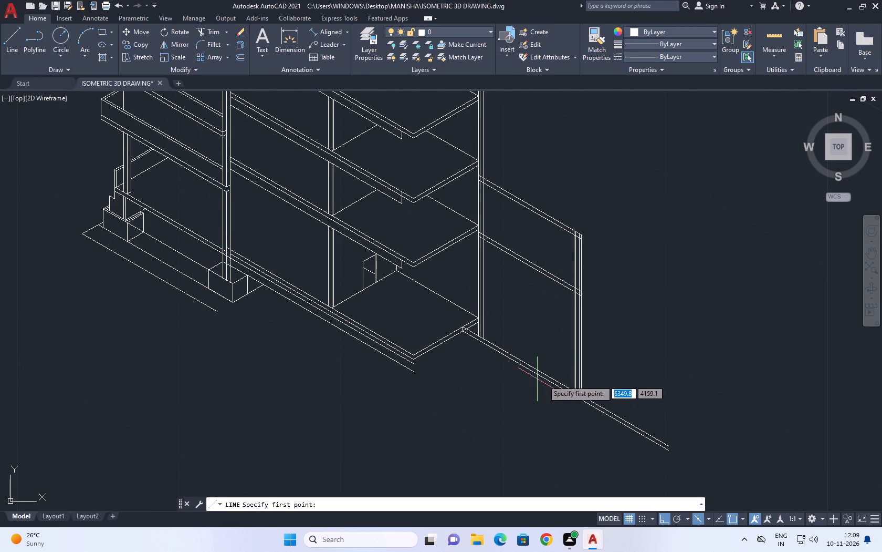
scroll(473, 263, up, 1)
click(488, 253)
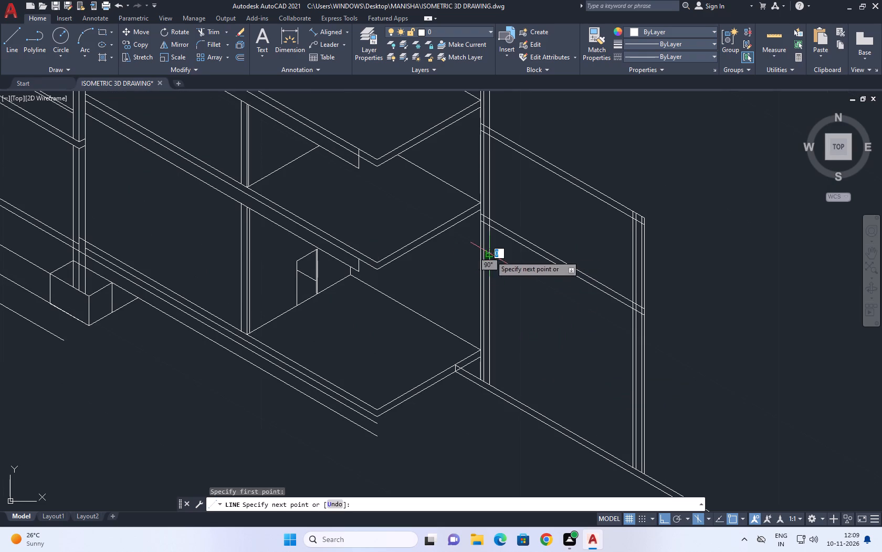
click(549, 419)
key(1)
key(grave)
key(Escape)
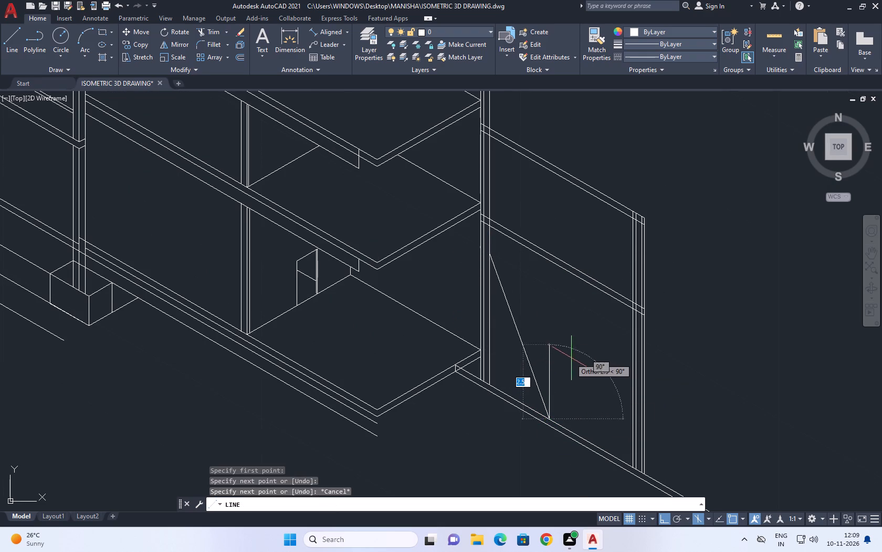
key(Escape)
Copy the diagonal line 0.1134 along the 330° direction.
click(553, 360)
click(535, 374)
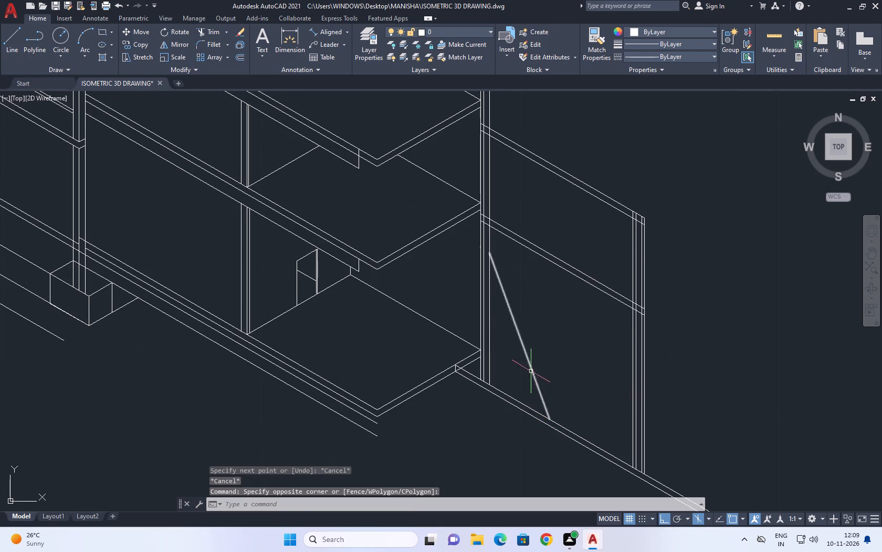
click(531, 367)
click(506, 357)
click(539, 357)
middle_drag(545, 354, 486, 389)
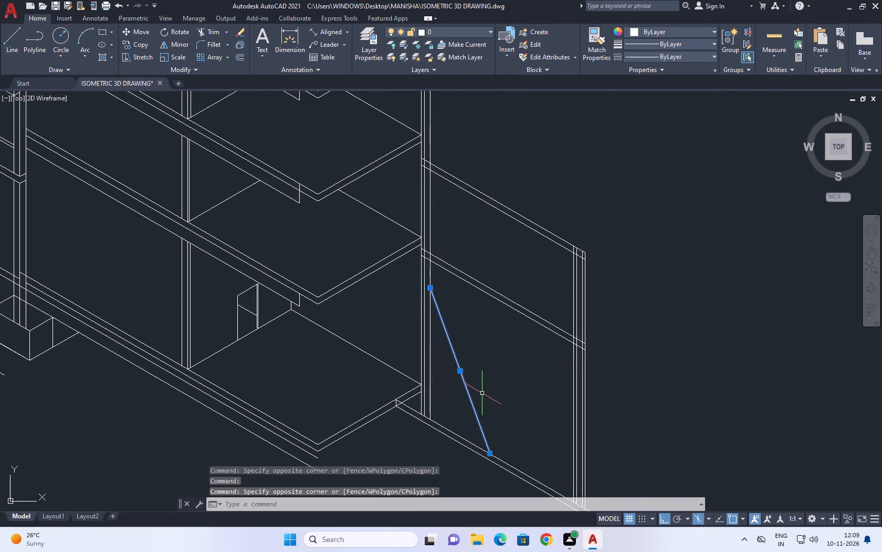
key(c)
text(O)
key(space)
click(472, 396)
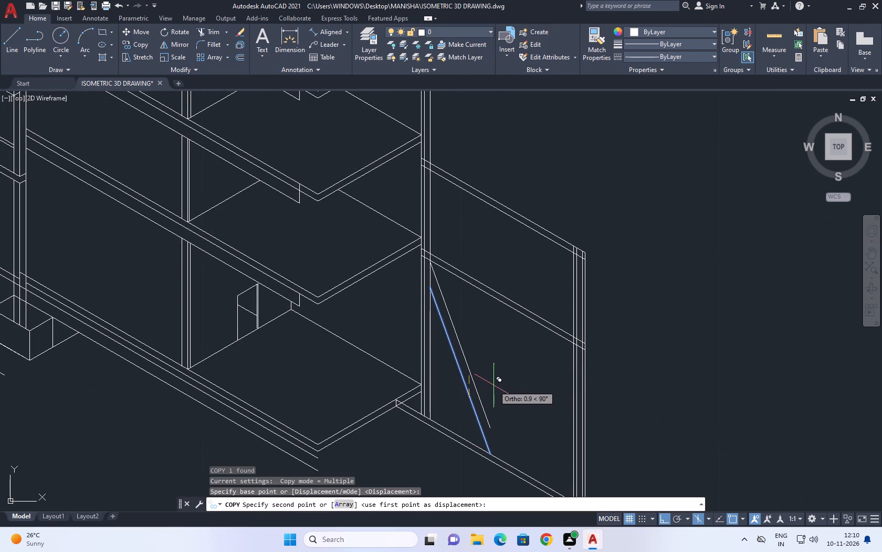
text(0.11)
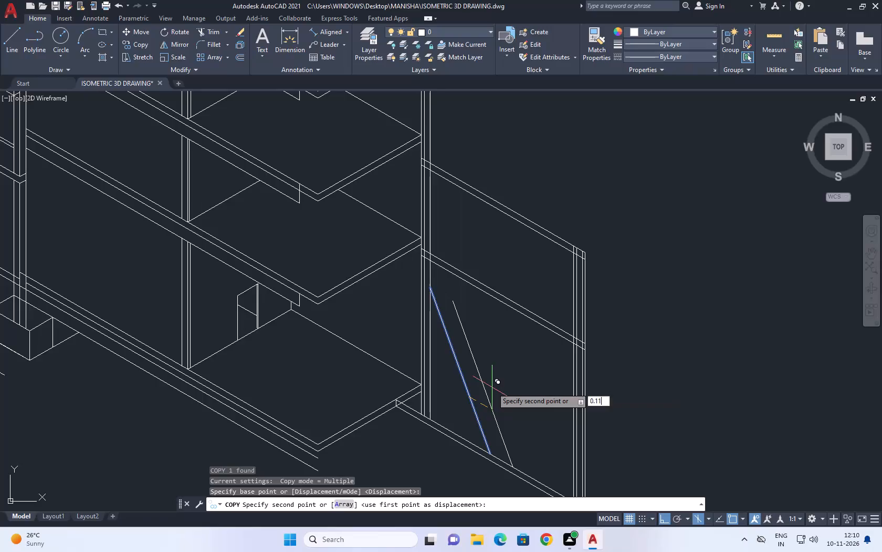
key(3)
key(4)
key(Return)
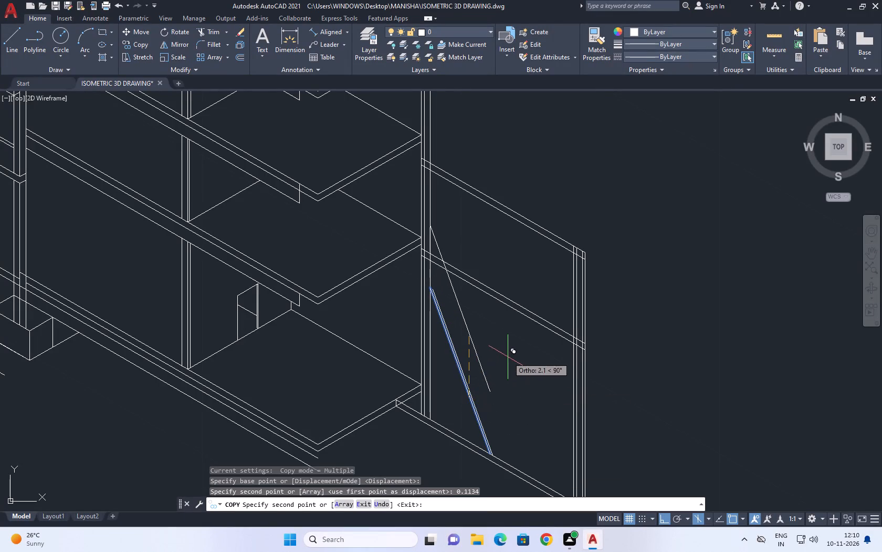
right_click(496, 356)
click(544, 373)
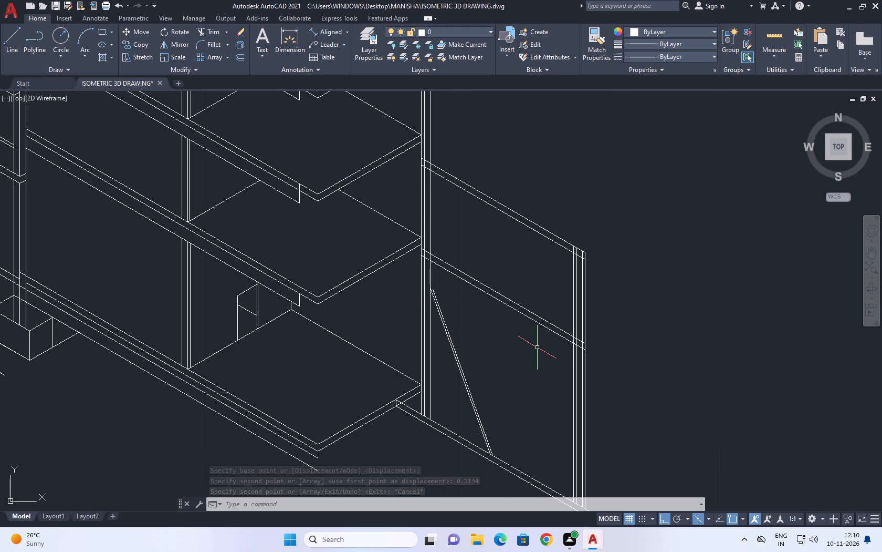
Draw a short line at 30° upward from the top end of the original diagonal line.
middle_click(479, 251)
scroll(478, 251, down, 1)
scroll(478, 254, up, 1)
click(1, 42)
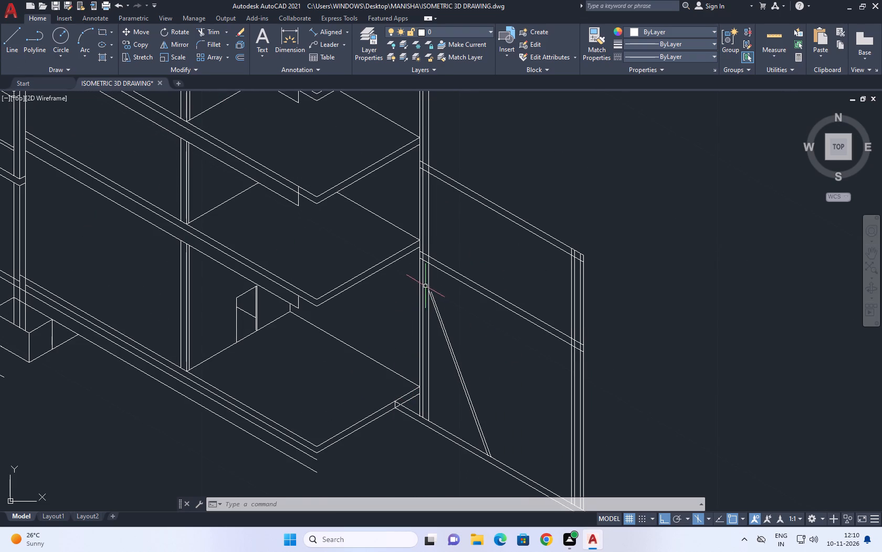
middle_drag(424, 285, 428, 328)
click(15, 52)
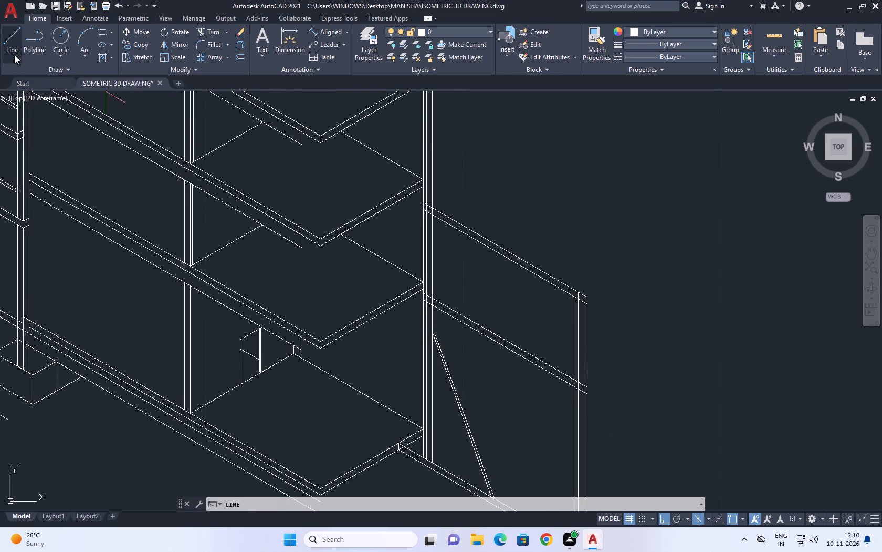
scroll(439, 342, up, 3)
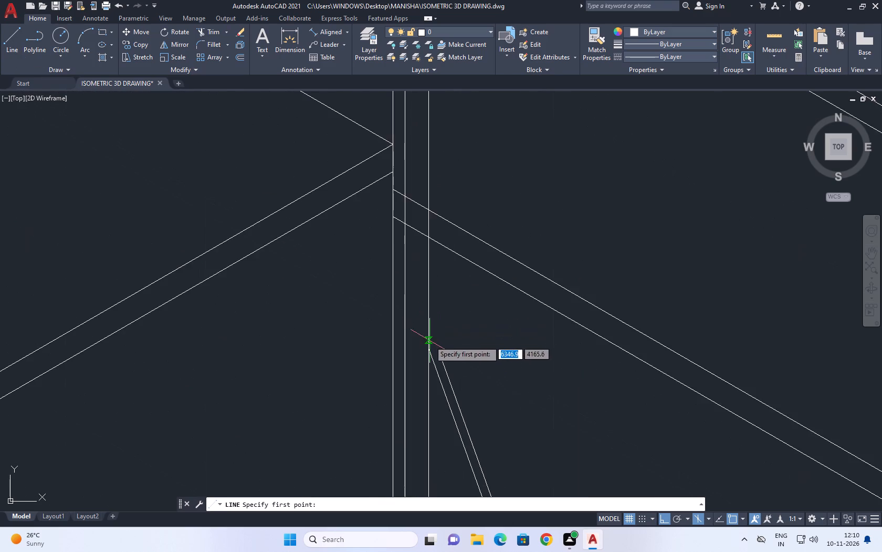
scroll(429, 341, up, 1)
click(427, 355)
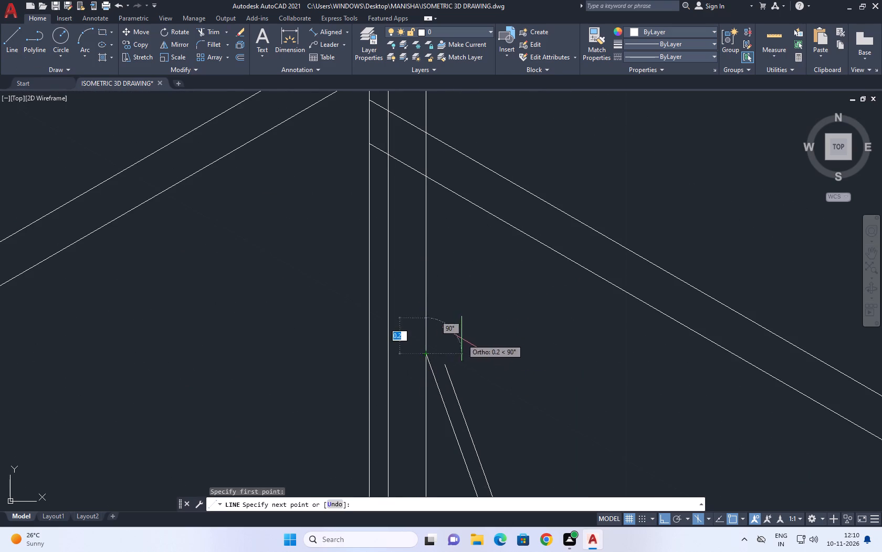
click(467, 334)
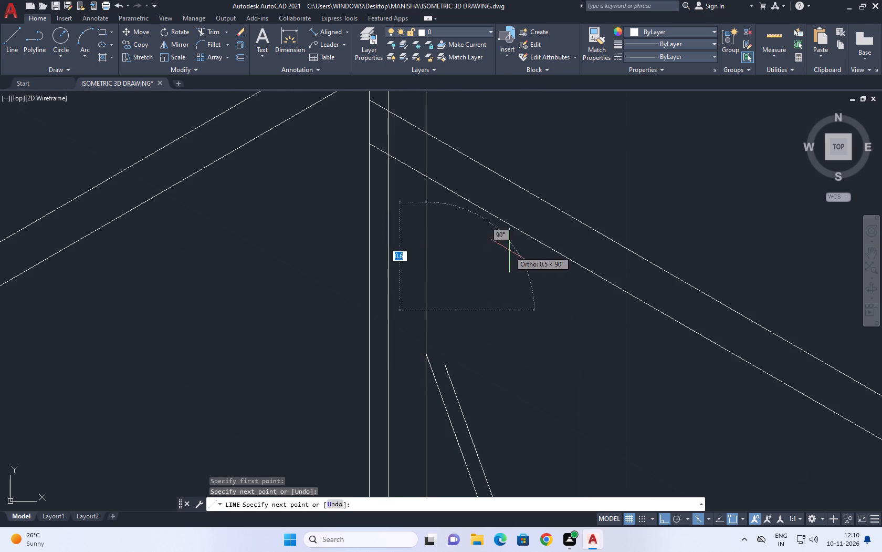
key(ctrl+z)
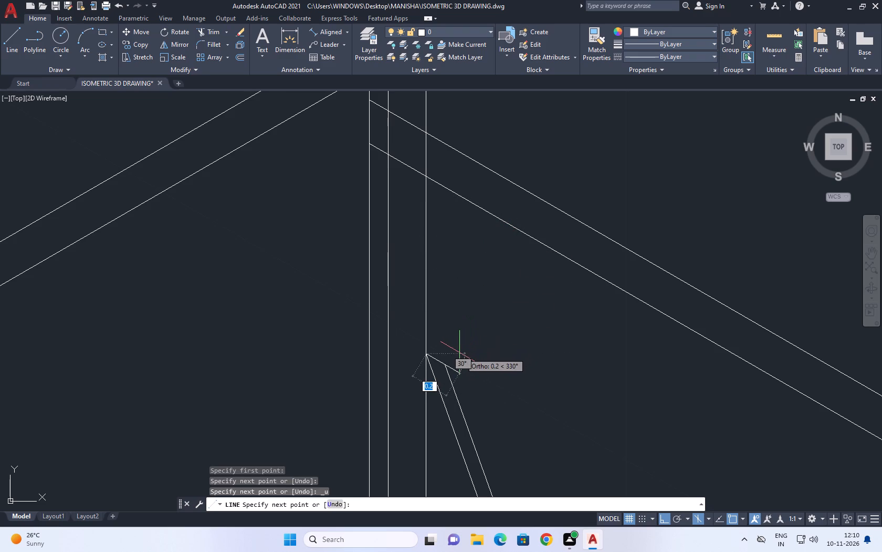
key(F5)
scroll(457, 351, up, 1)
click(465, 334)
key(space)
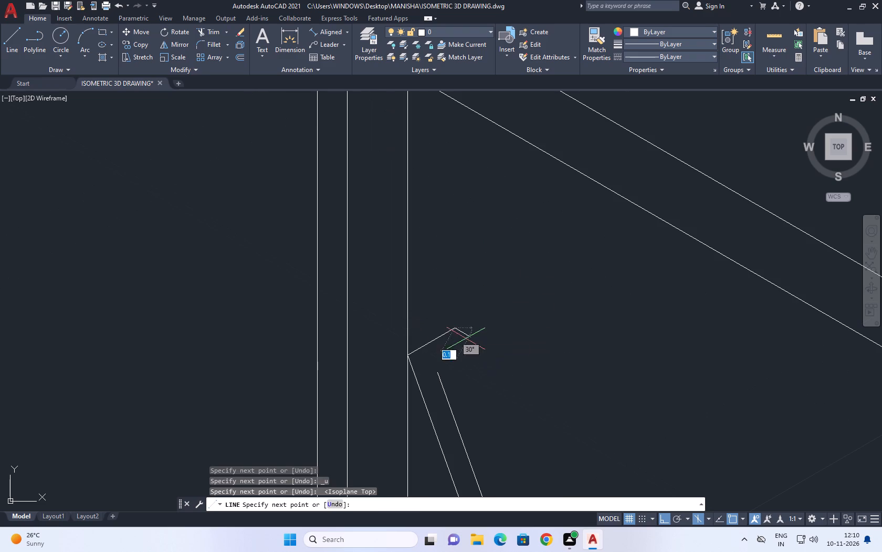
Fillet the short 30° line and the copied diagonal line into a sharp corner with radius 0.
text(F)
key(space)
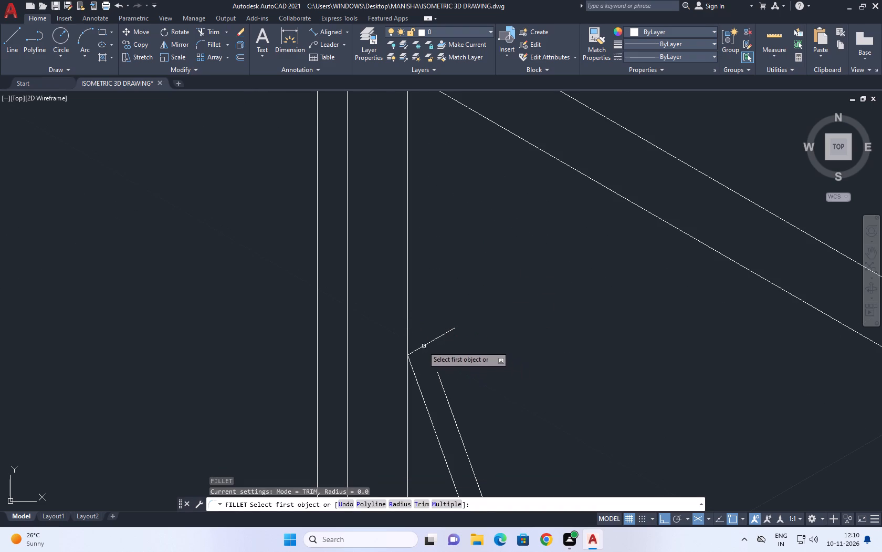
click(421, 346)
click(438, 379)
Trim the top of the innermost outer vertical line between the two lines of the upper 330° pair.
scroll(440, 349, down, 1)
middle_drag(482, 347, 430, 318)
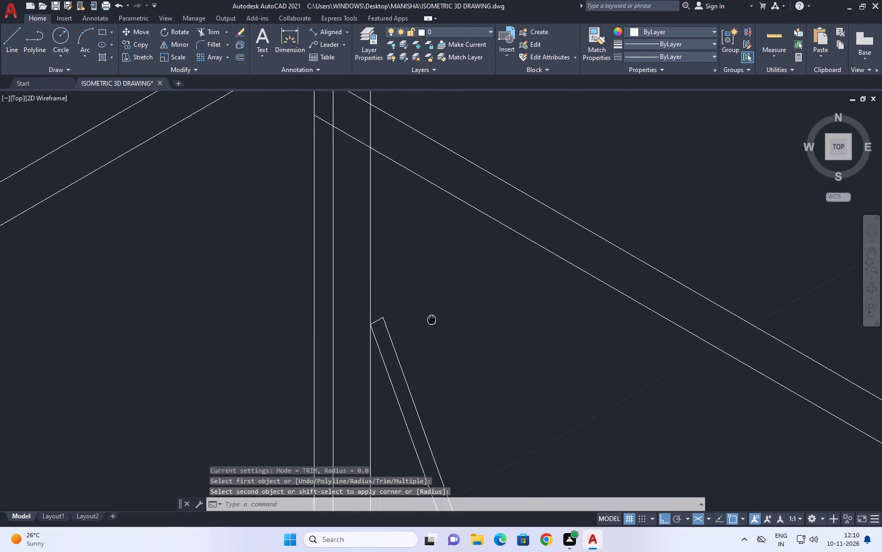
middle_drag(430, 318, 425, 314)
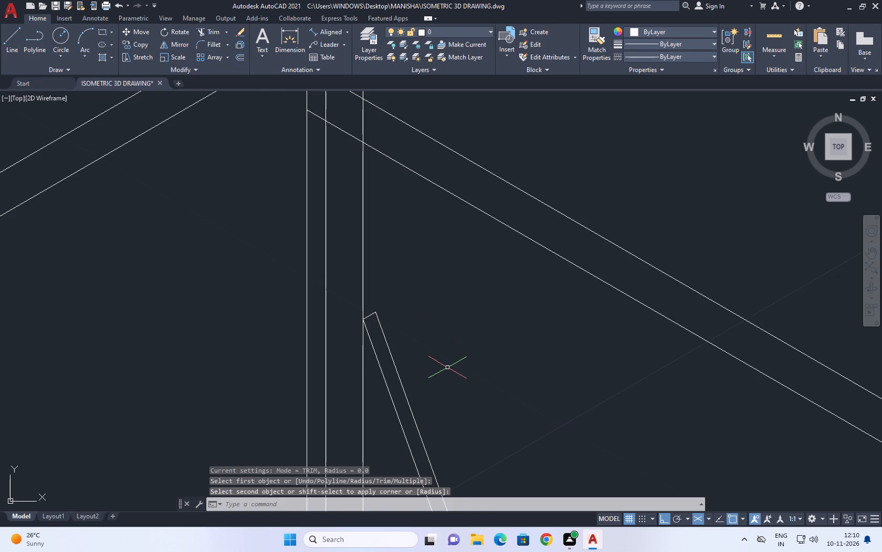
middle_drag(491, 367, 440, 375)
scroll(440, 373, down, 1)
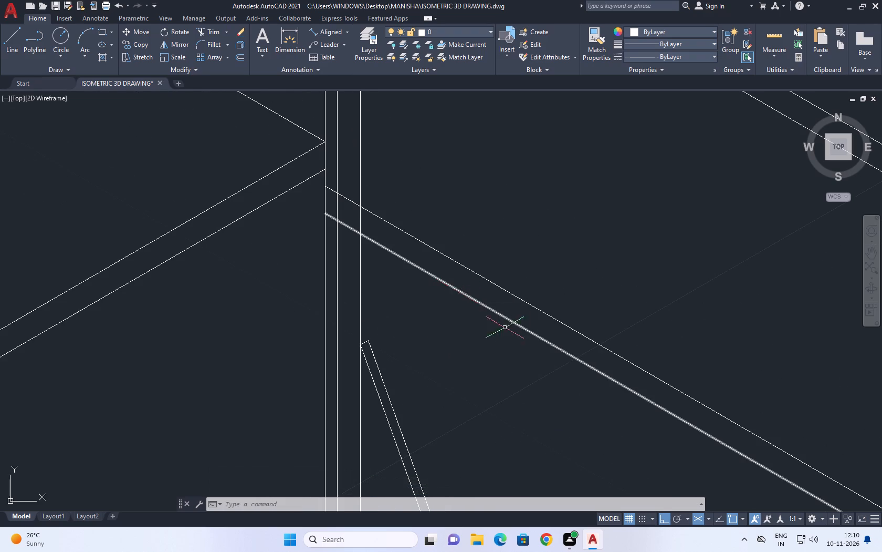
scroll(524, 332, down, 4)
middle_drag(693, 316, 624, 292)
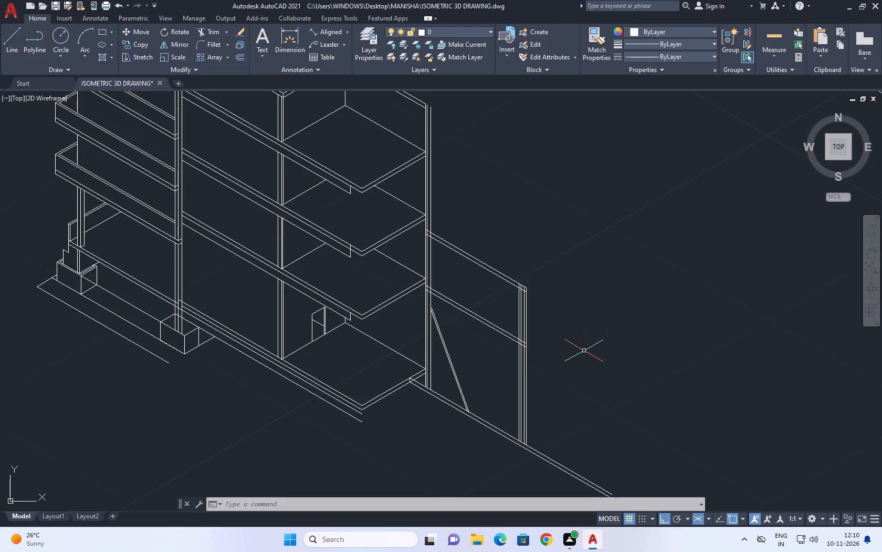
middle_drag(514, 336, 508, 351)
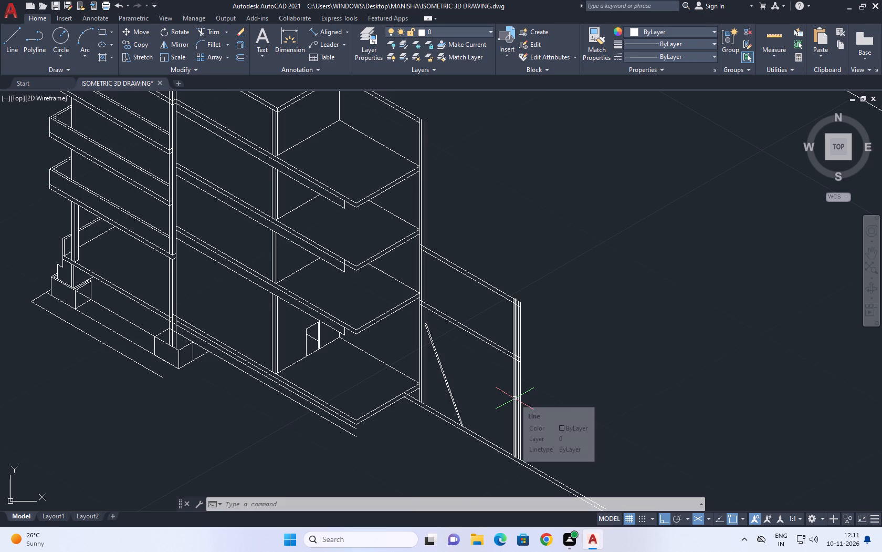
scroll(518, 277, down, 1)
middle_drag(518, 277, 519, 299)
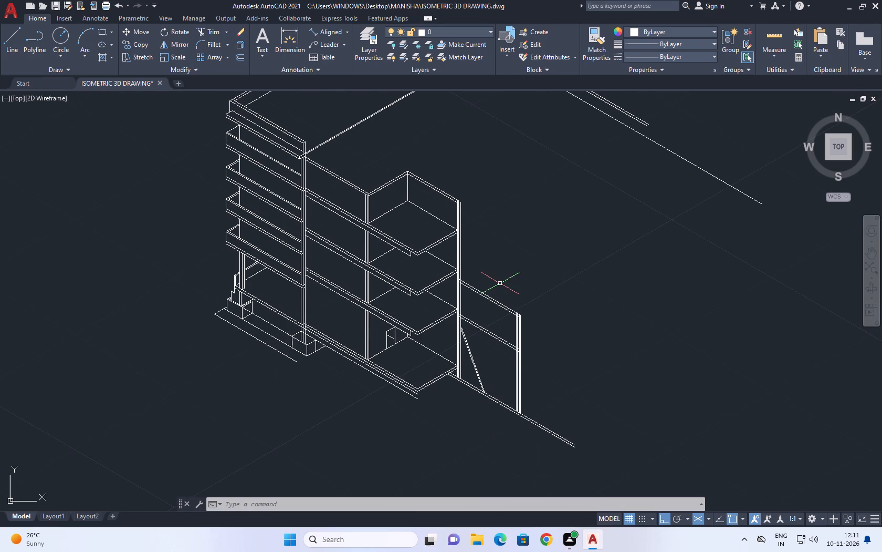
click(210, 34)
scroll(509, 323, up, 5)
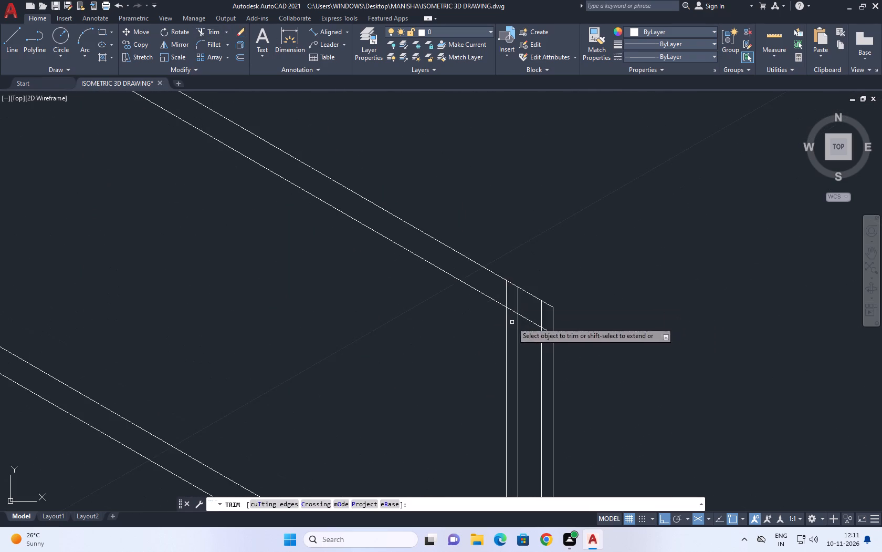
scroll(499, 291, up, 2)
click(499, 284)
click(535, 281)
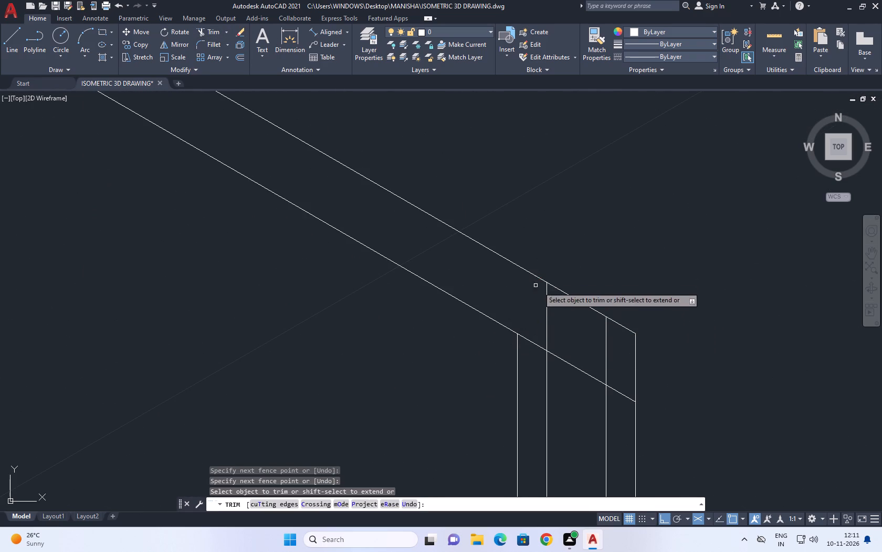
right_click(560, 237)
click(581, 246)
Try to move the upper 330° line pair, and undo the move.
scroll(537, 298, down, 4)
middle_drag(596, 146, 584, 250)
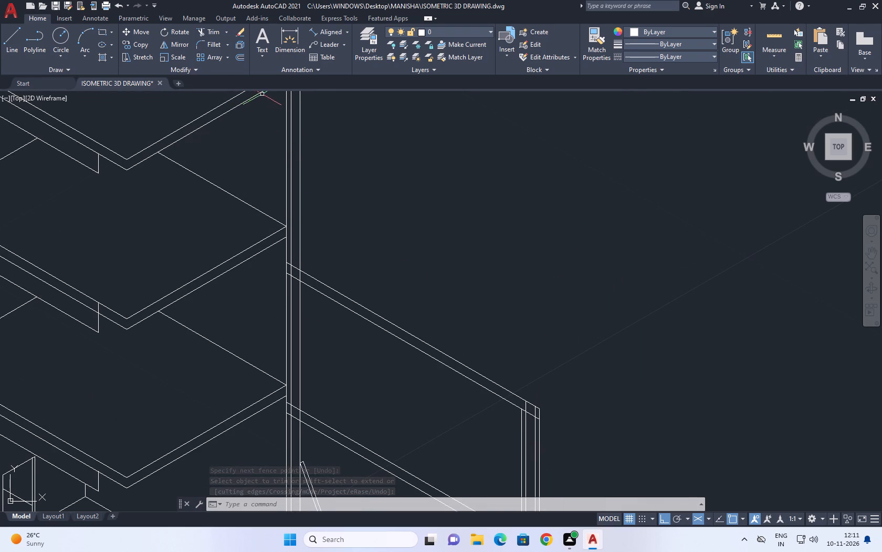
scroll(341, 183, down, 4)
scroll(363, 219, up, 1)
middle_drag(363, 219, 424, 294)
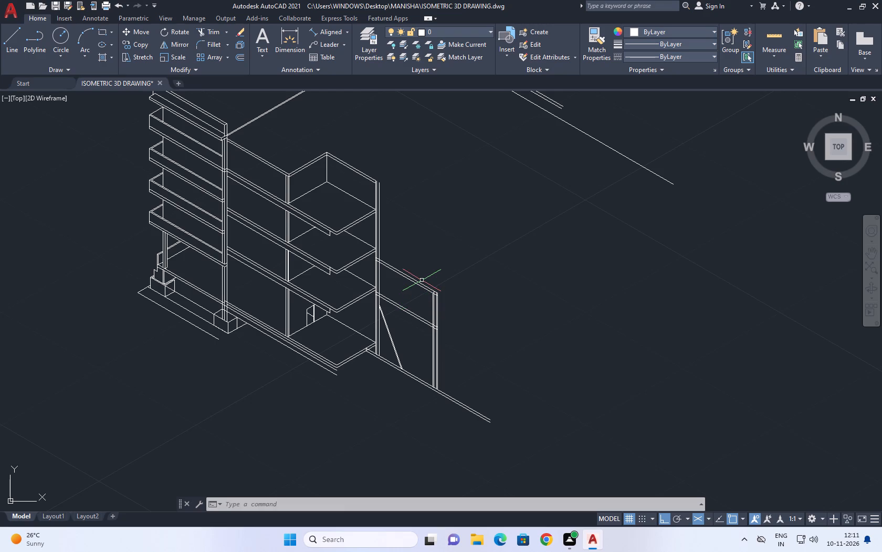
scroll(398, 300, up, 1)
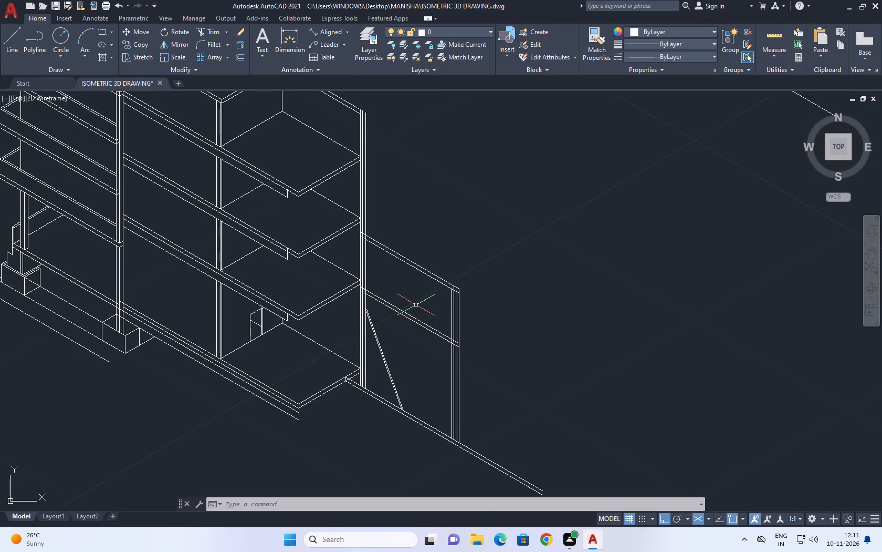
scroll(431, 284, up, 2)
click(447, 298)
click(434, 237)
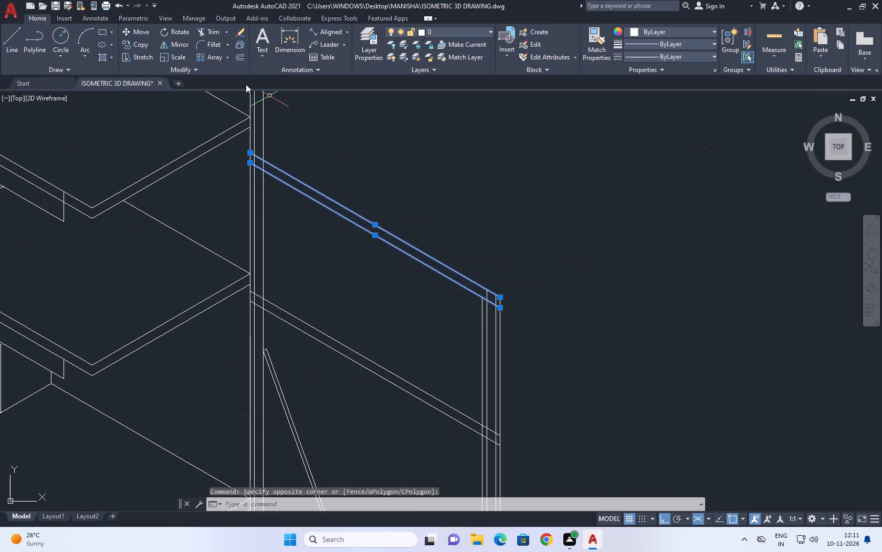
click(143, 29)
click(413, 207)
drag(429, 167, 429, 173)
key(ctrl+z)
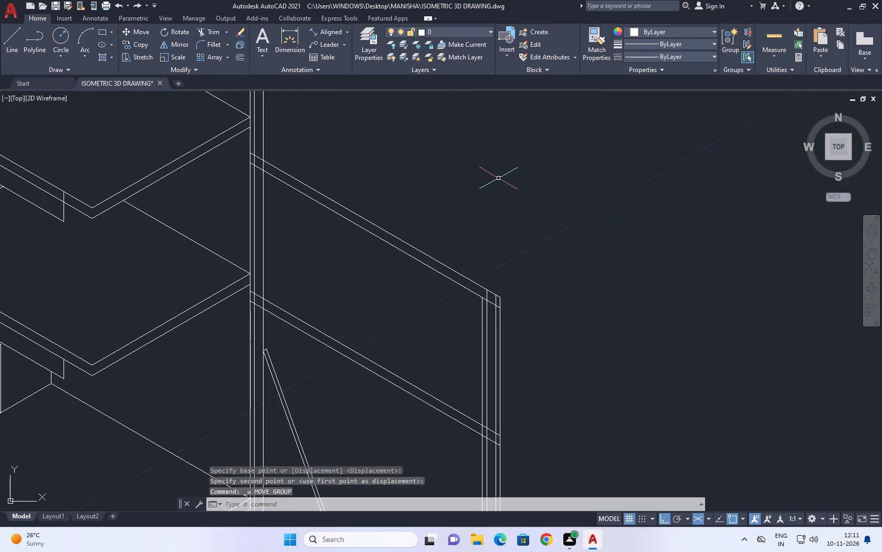
Copy the upper line of the lower 330° pair vertically upward by 0.226, undo that, and copy it upward by 0.5 instead.
click(381, 369)
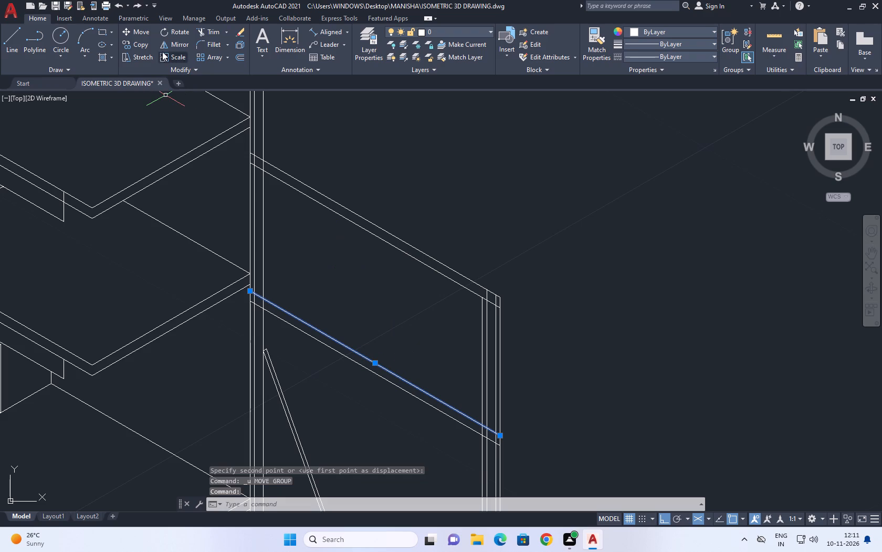
click(141, 44)
click(295, 293)
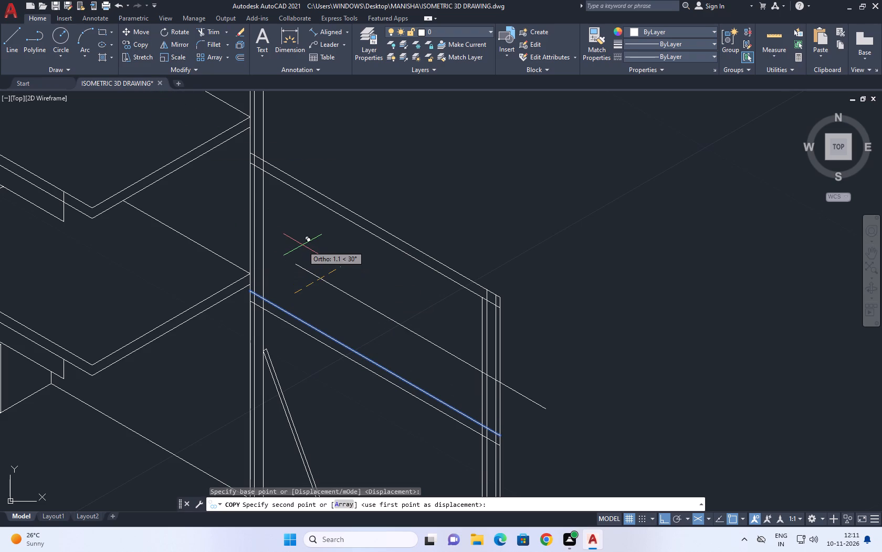
key(F5)
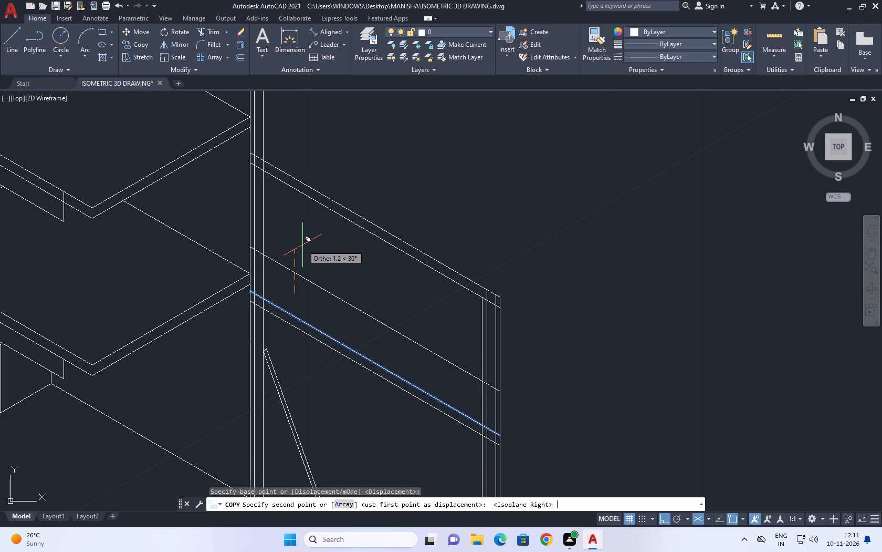
text(0.226)
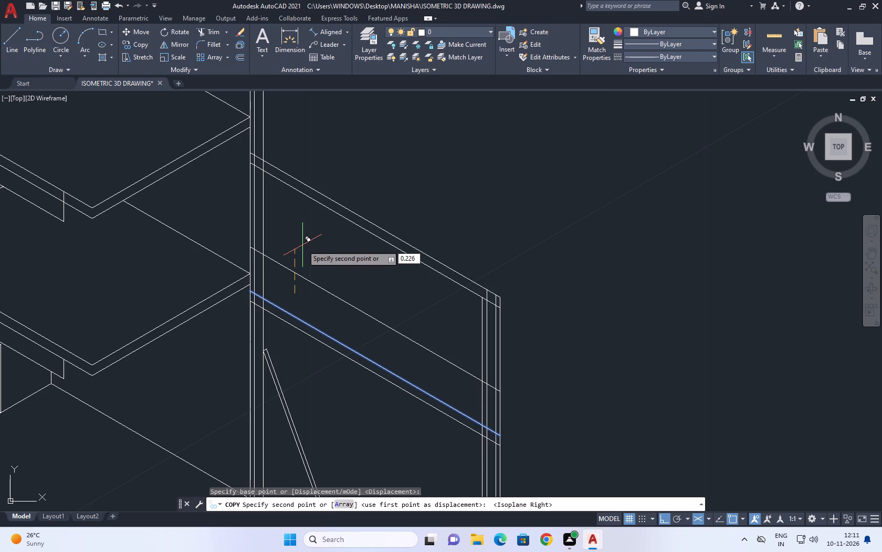
key(Return)
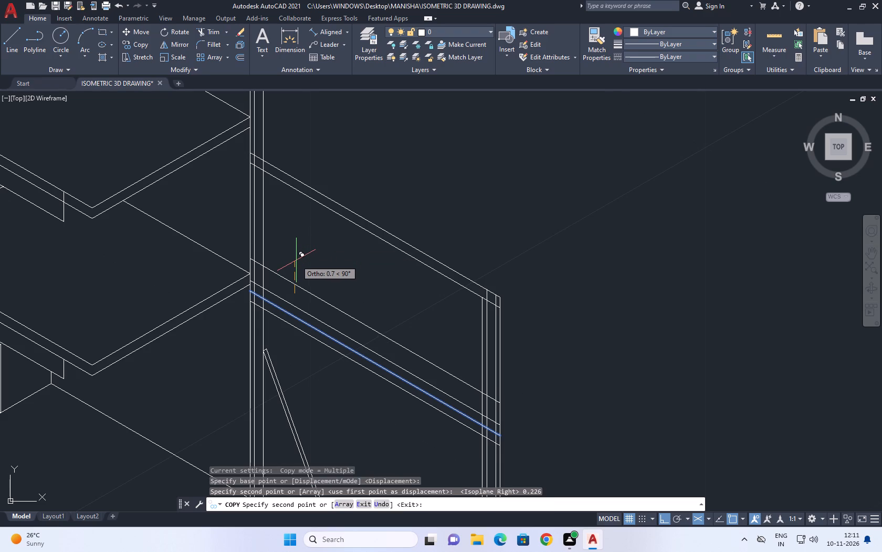
key(ctrl+z)
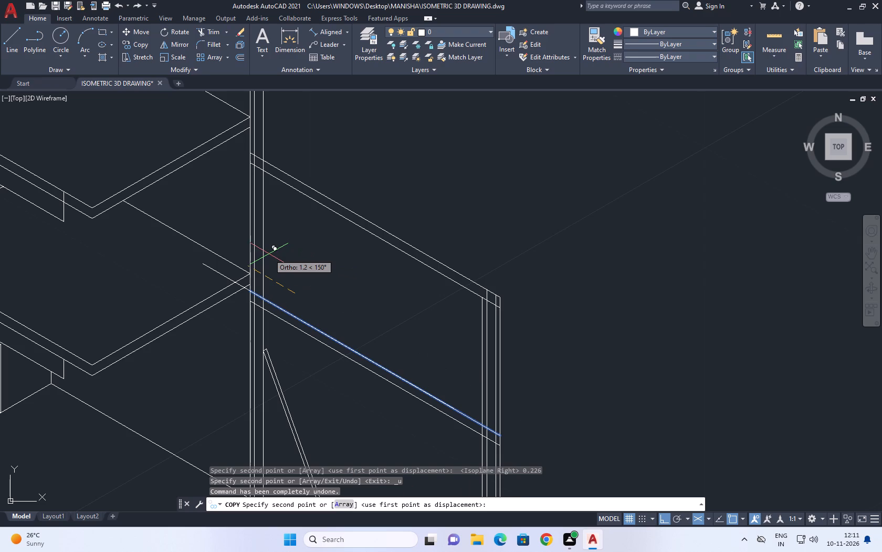
key(F5)
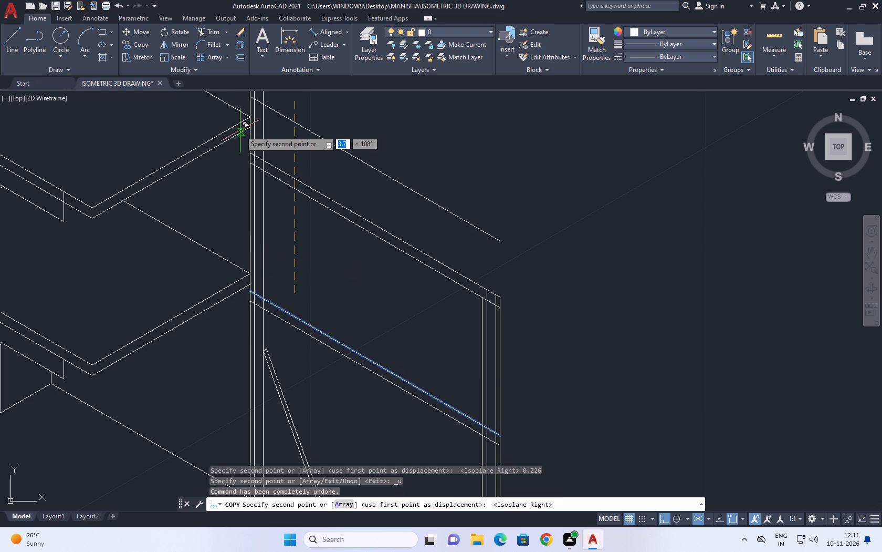
text(0.)
key(5)
key(Return)
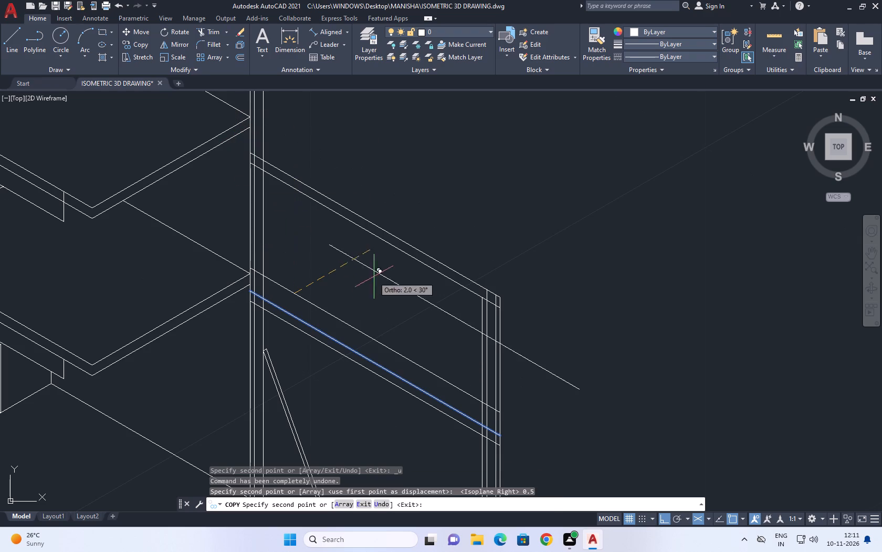
right_click(392, 202)
click(428, 211)
Move the copied 330° line straight down to about 0.3 above the lower pair's upper line.
scroll(474, 395, up, 1)
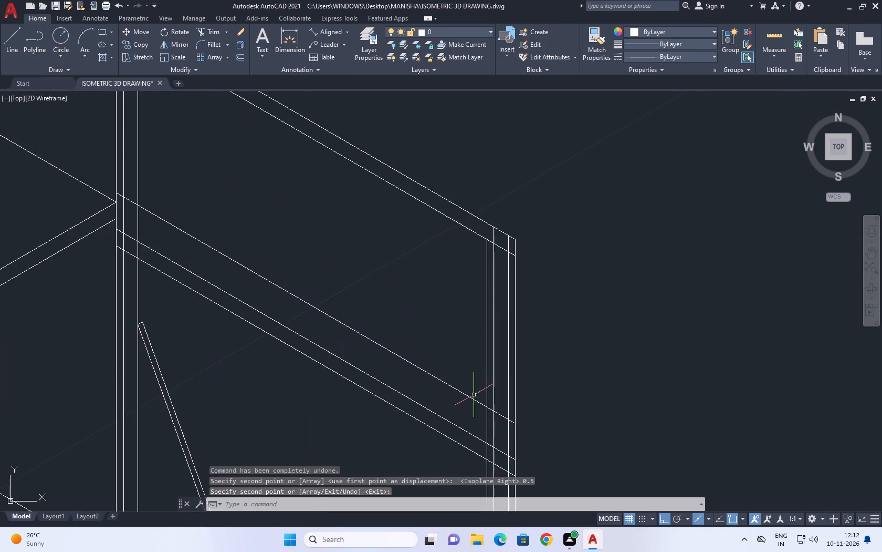
middle_drag(479, 396, 484, 283)
click(484, 286)
click(473, 275)
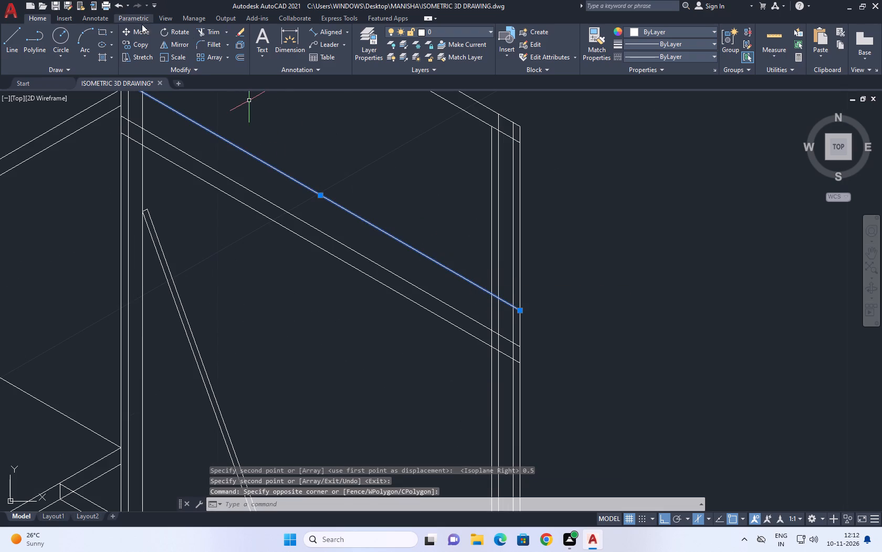
click(142, 30)
scroll(512, 318, up, 2)
click(531, 301)
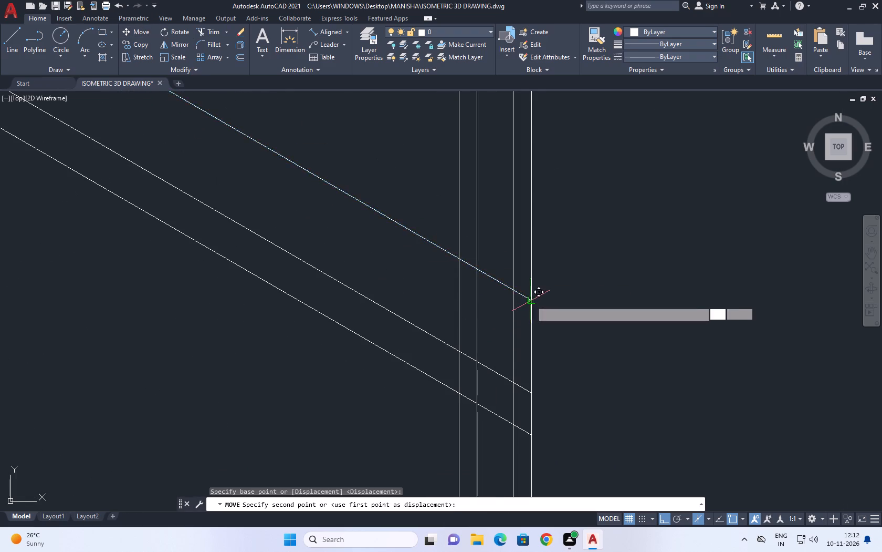
click(529, 346)
Trim the three lower 330° lines between the first two vertical lines where they meet the existing building.
scroll(576, 299, down, 3)
middle_drag(586, 268, 586, 326)
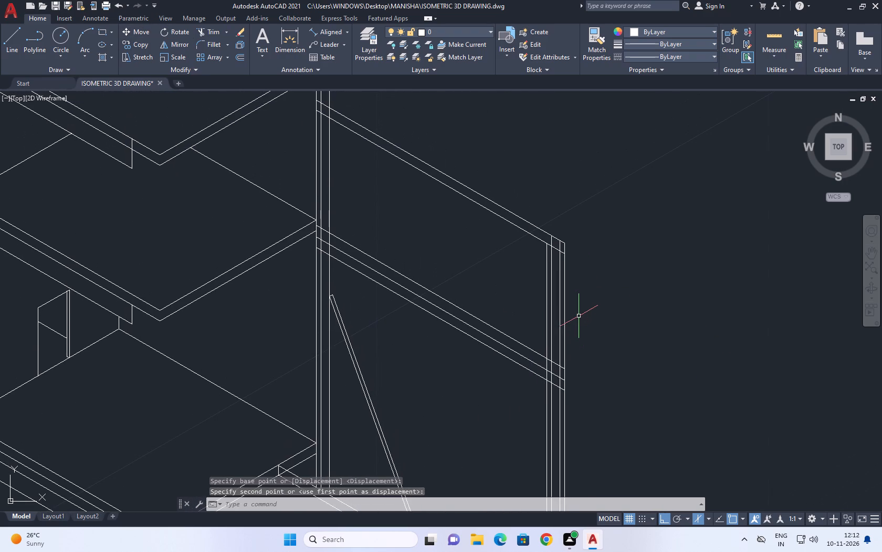
scroll(581, 334, up, 1)
scroll(197, 268, down, 1)
scroll(264, 103, up, 1)
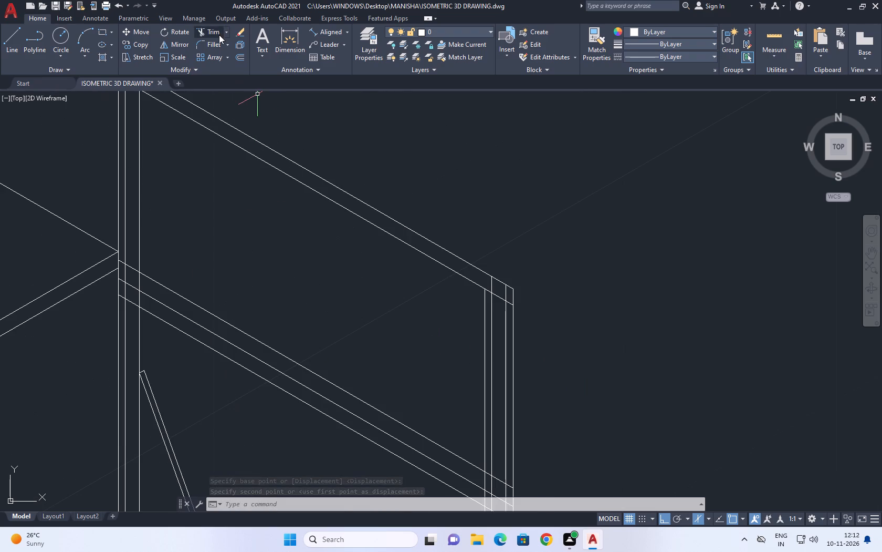
click(219, 34)
scroll(117, 305, up, 2)
scroll(116, 238, up, 1)
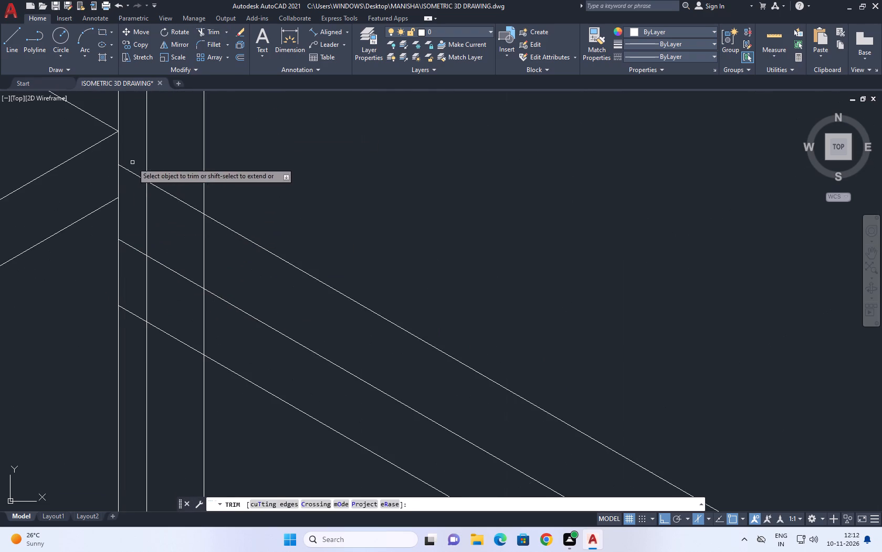
click(132, 162)
click(136, 343)
Trim the outer ends of the three lower 330° lines back to the innermost vertical line of the extension's outer wall.
scroll(143, 330, down, 4)
middle_drag(429, 379, 437, 321)
scroll(394, 406, up, 5)
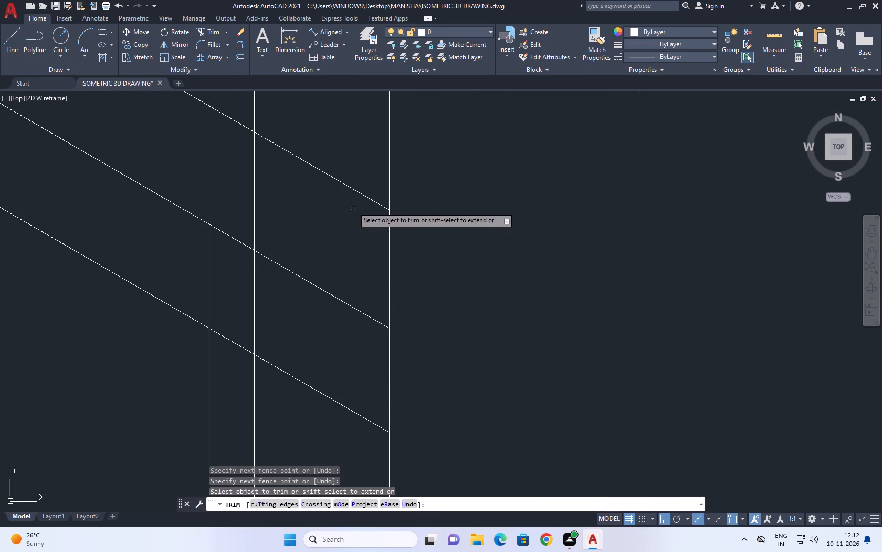
click(367, 173)
drag(360, 460, 363, 465)
scroll(396, 392, down, 4)
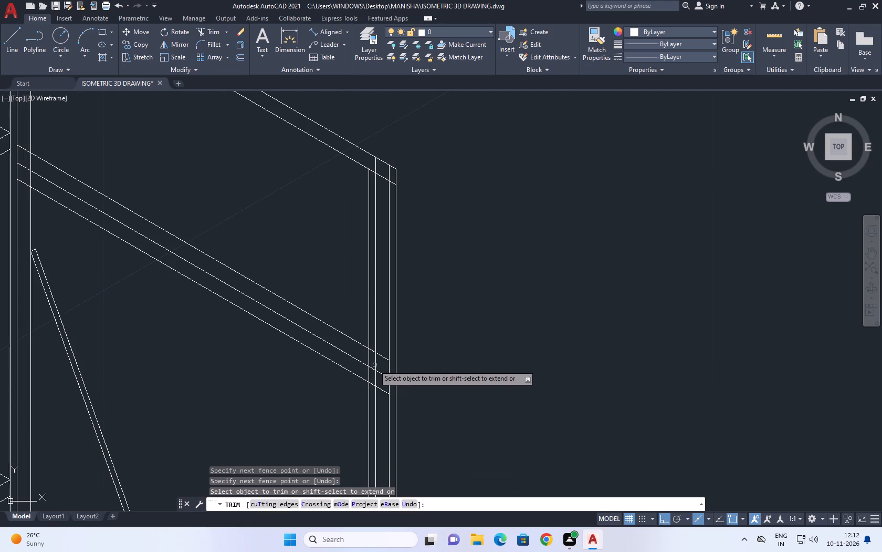
scroll(371, 362, up, 3)
middle_drag(516, 356, 562, 309)
scroll(562, 309, up, 1)
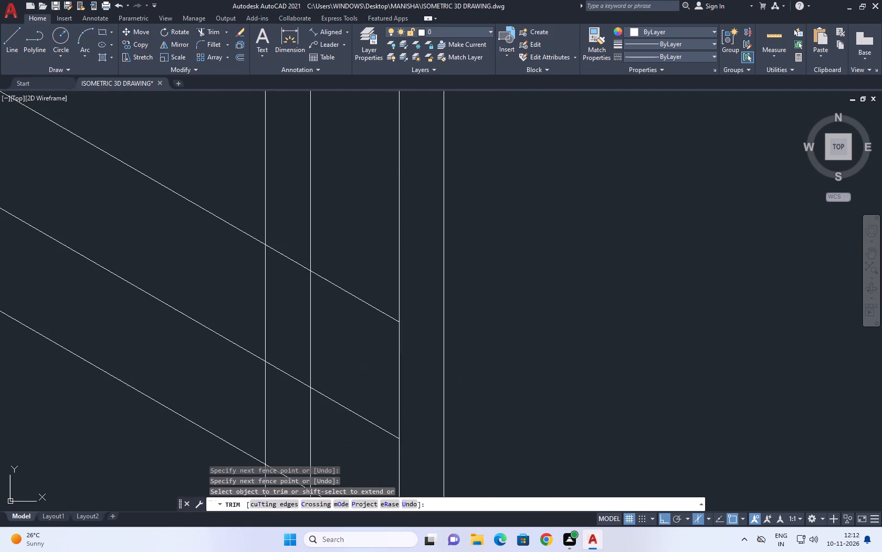
scroll(539, 295, down, 2)
click(465, 257)
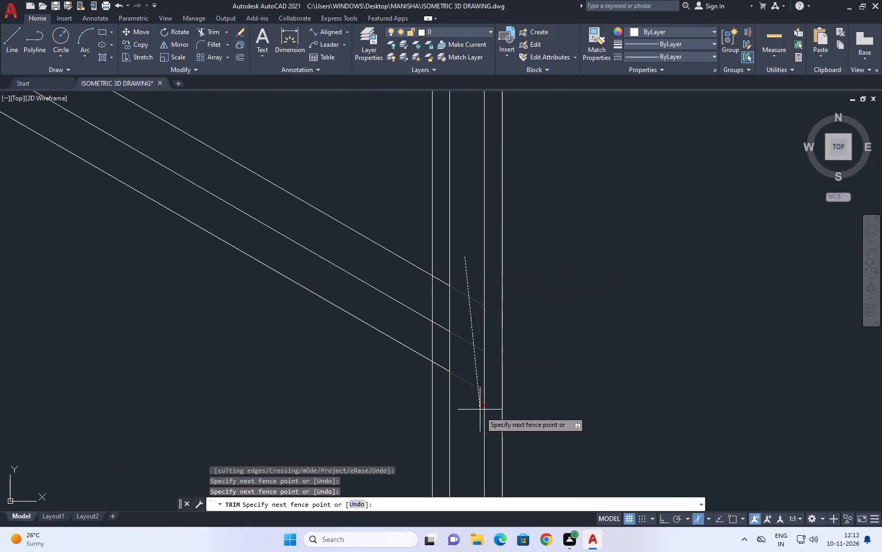
drag(482, 435, 483, 441)
click(443, 270)
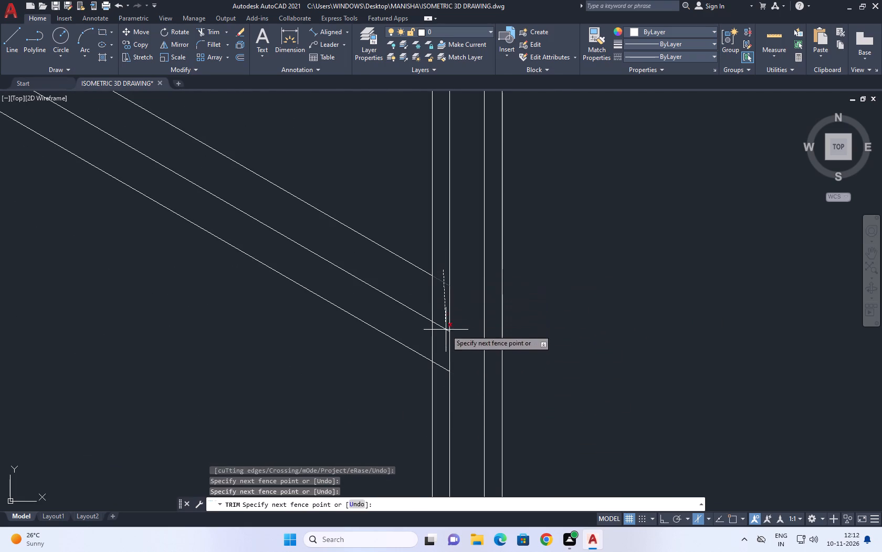
drag(447, 374, 447, 379)
right_drag(605, 294, 602, 283)
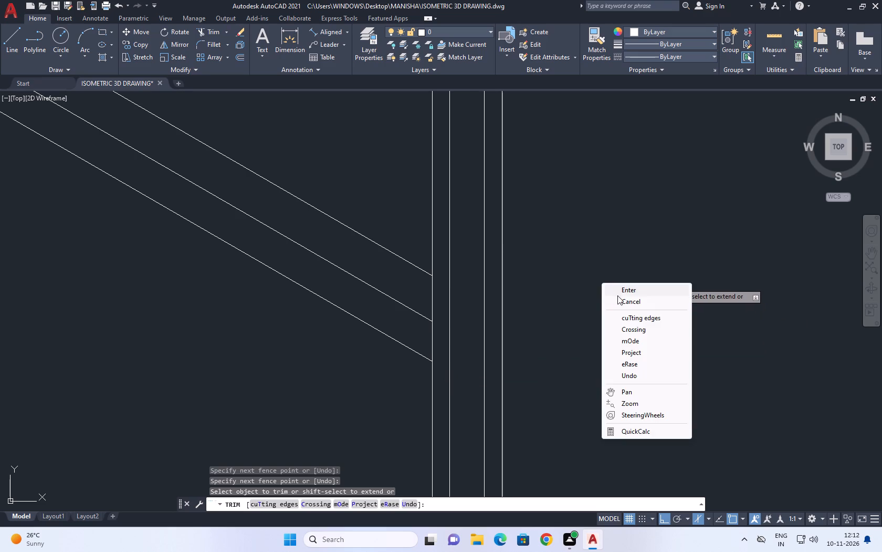
click(621, 299)
Measure the vertical distance from the copied 330° line to the upper pair's lower line along the innermost outer wall line.
scroll(614, 311, down, 7)
middle_drag(618, 307, 629, 320)
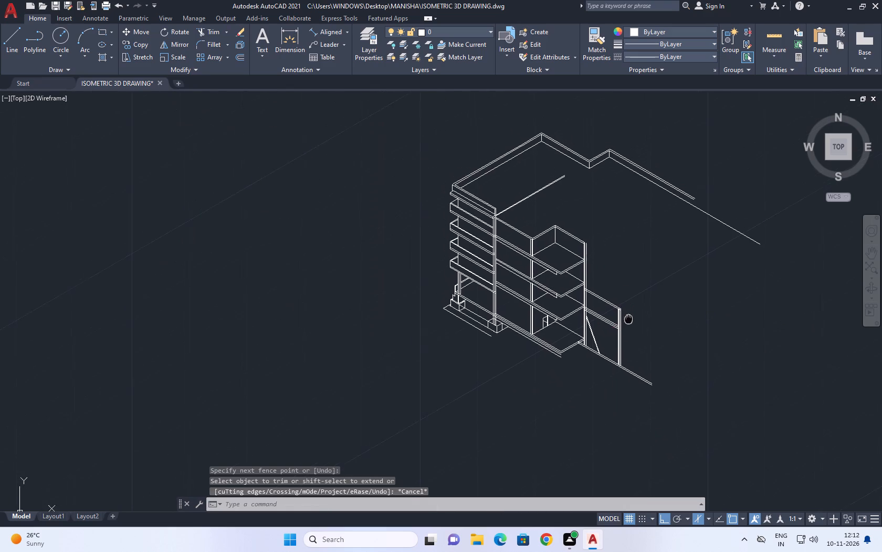
middle_drag(629, 320, 640, 347)
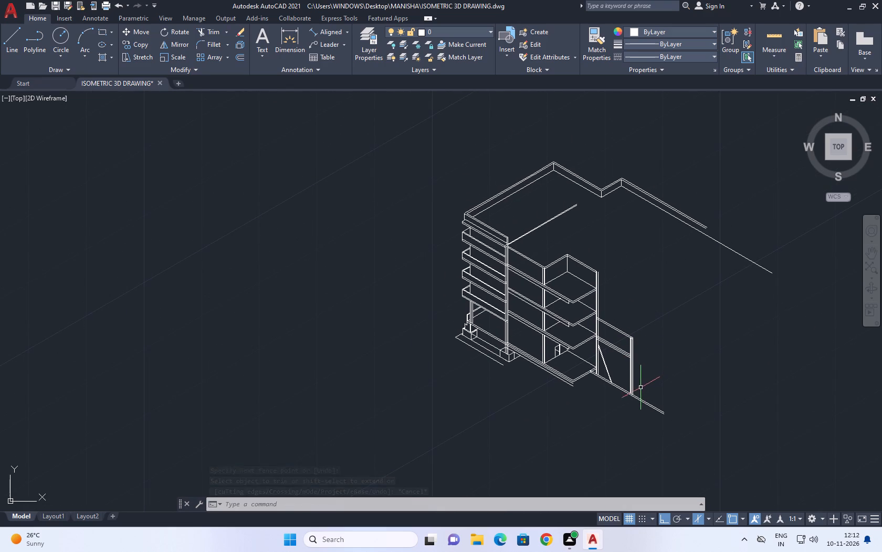
scroll(666, 456, up, 1)
middle_drag(631, 366, 619, 366)
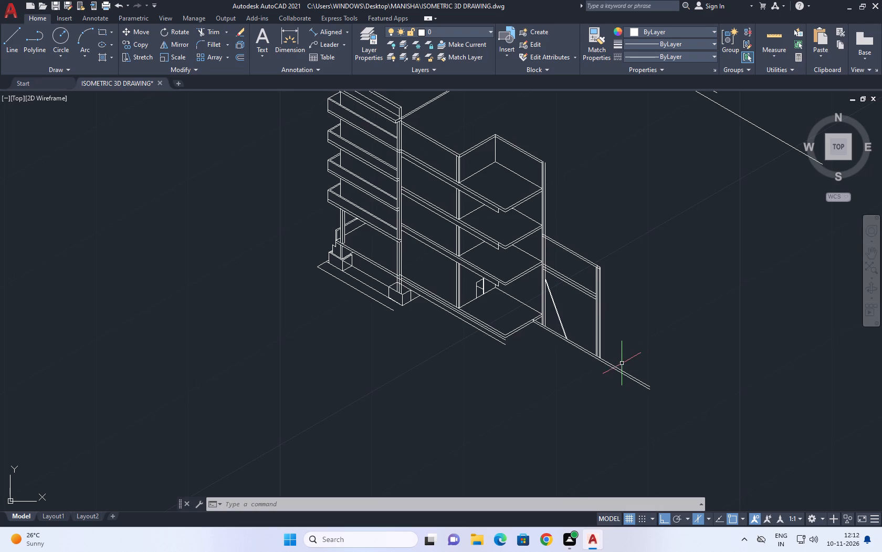
middle_drag(524, 246, 534, 308)
scroll(590, 322, up, 2)
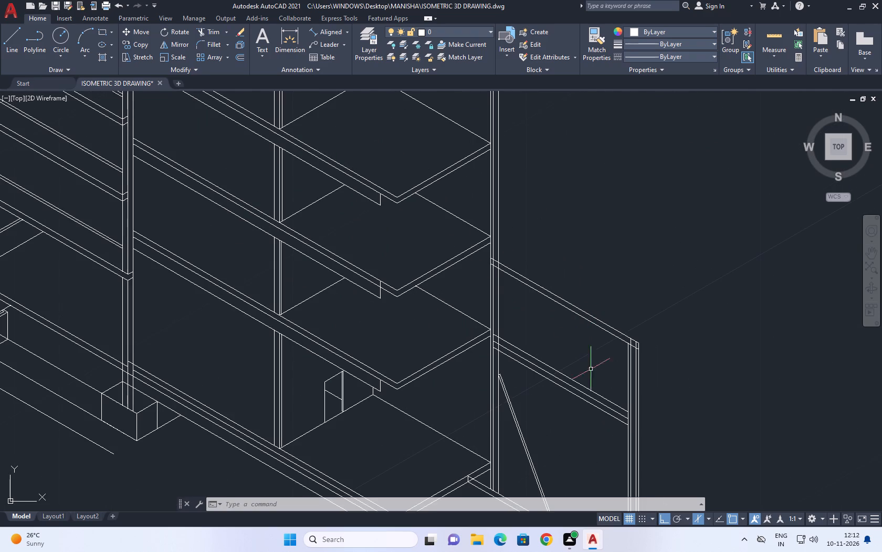
click(318, 31)
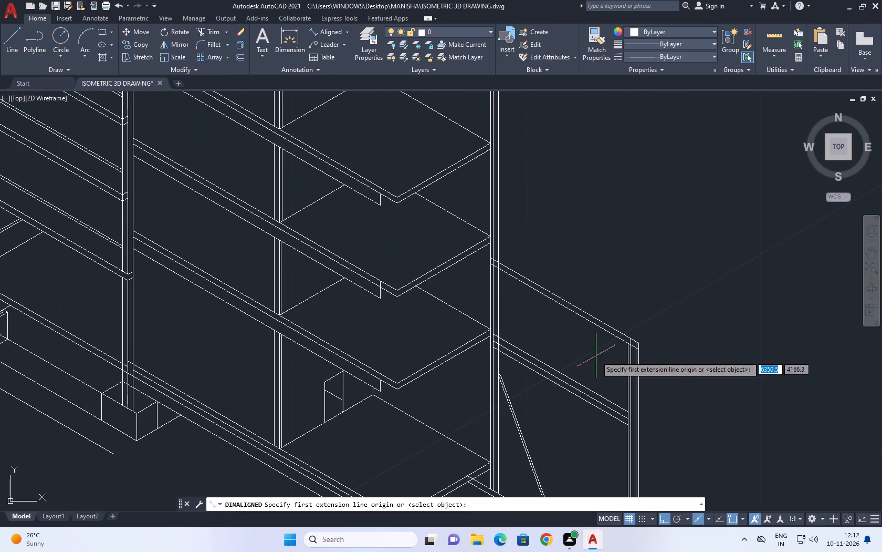
scroll(631, 406, up, 2)
click(620, 422)
click(623, 246)
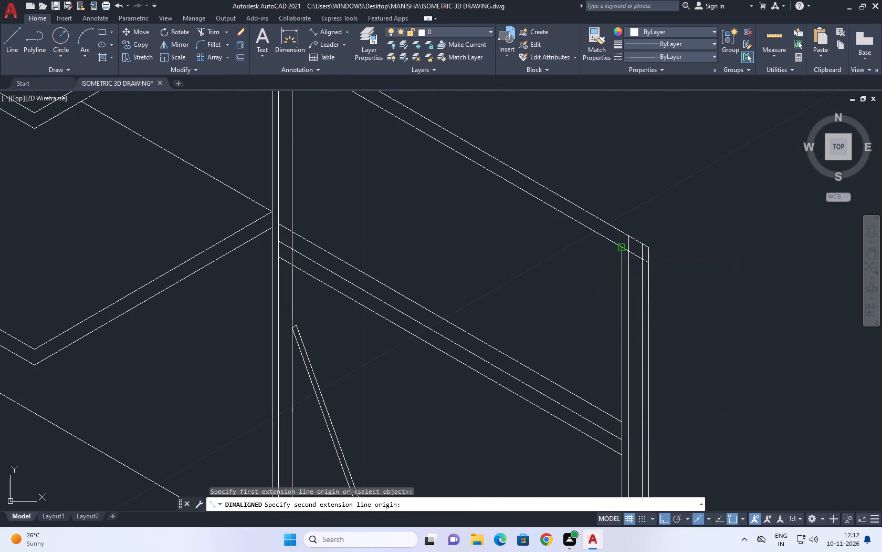
scroll(573, 276, down, 4)
right_click(595, 213)
click(634, 232)
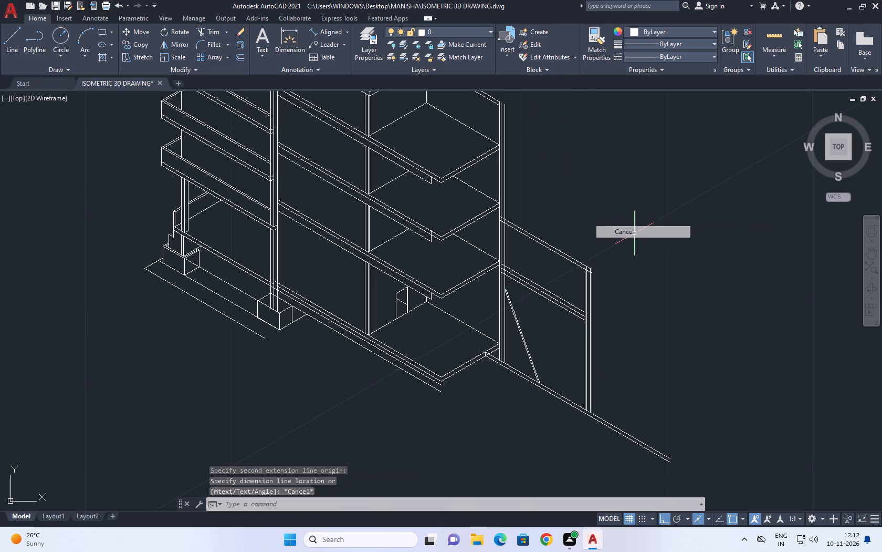
Measure the vertical gap between the copied 330° line and the line directly below it at the outer wall.
scroll(535, 288, up, 1)
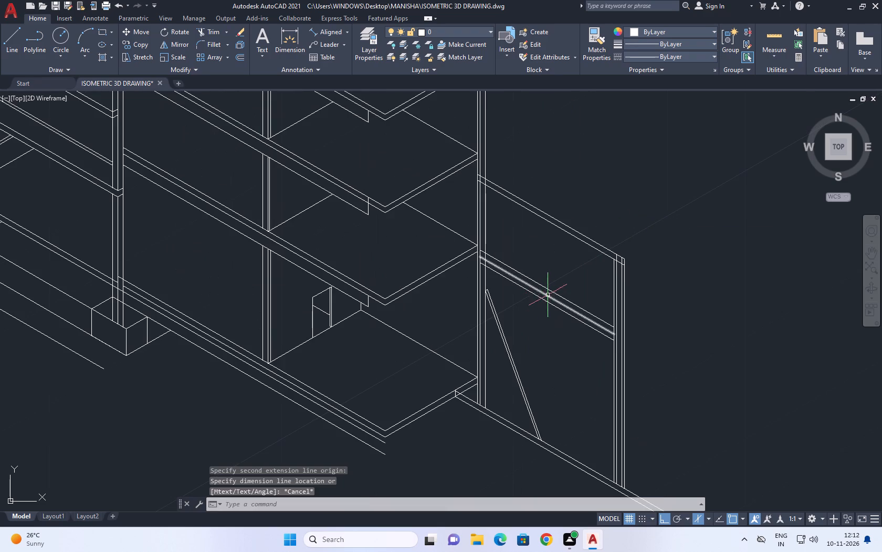
drag(311, 32, 316, 32)
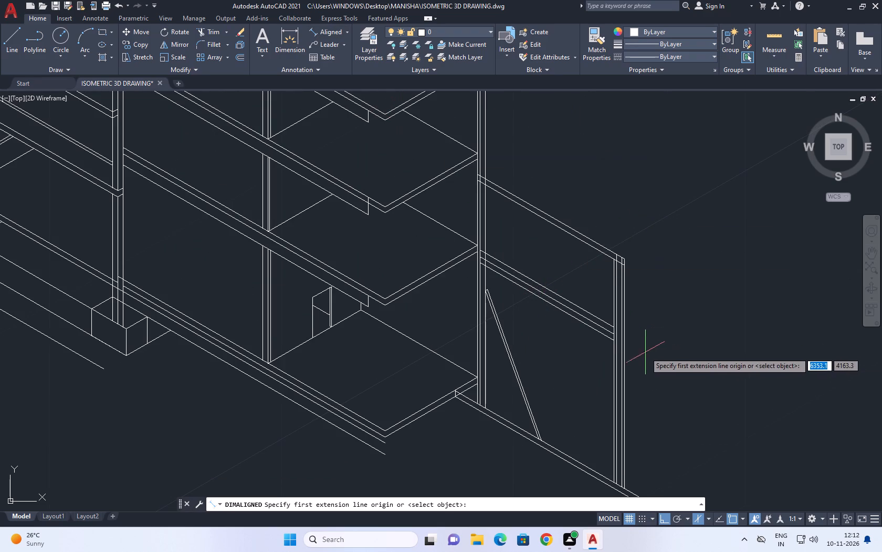
scroll(633, 356, up, 3)
scroll(551, 263, up, 3)
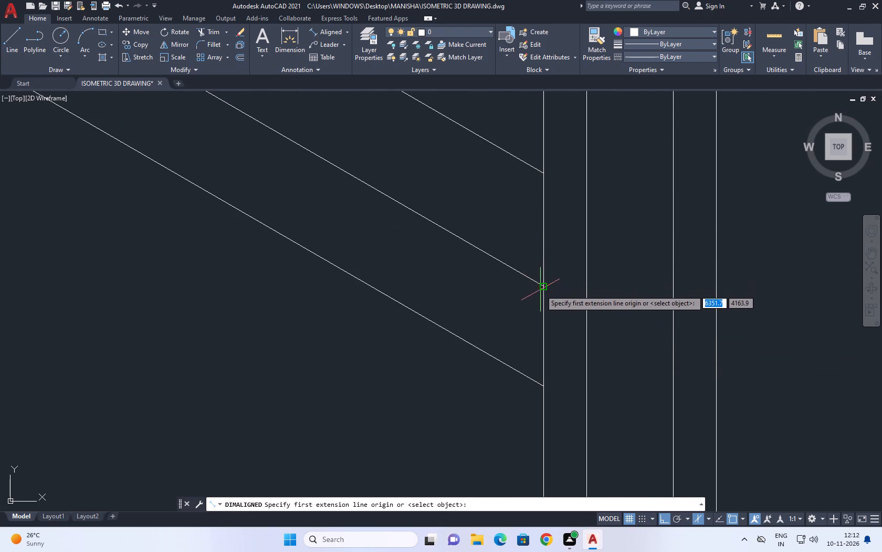
click(540, 285)
click(540, 169)
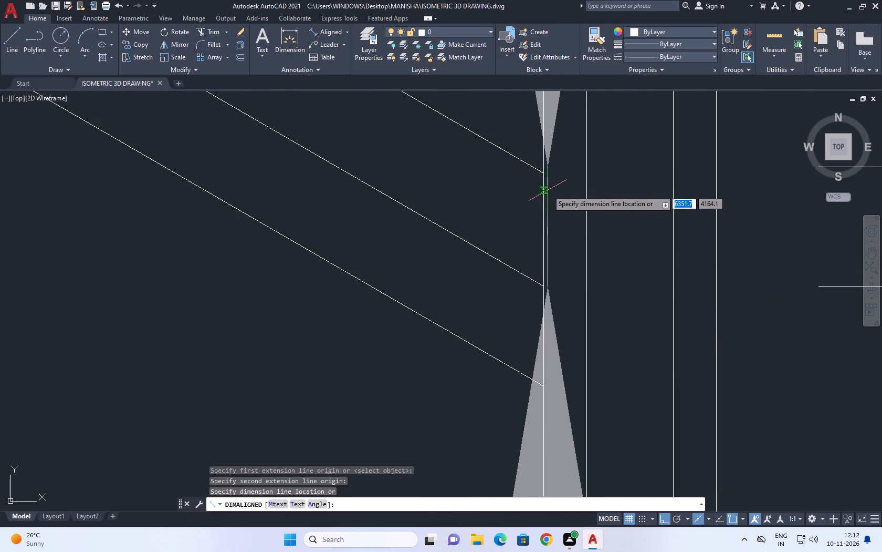
scroll(566, 226, down, 6)
scroll(611, 239, down, 2)
right_click(629, 231)
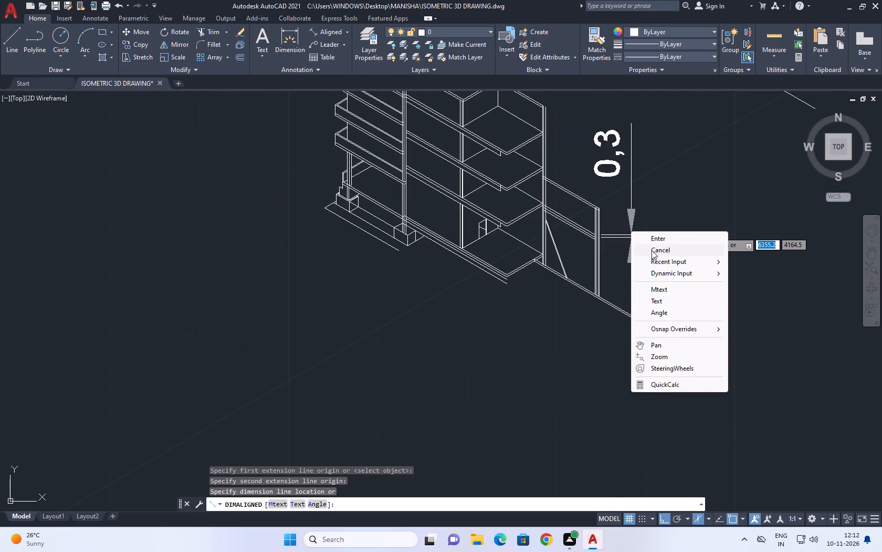
click(654, 251)
Move the topmost of the three lower 330° lines in the extension slightly upward.
middle_drag(577, 236, 585, 303)
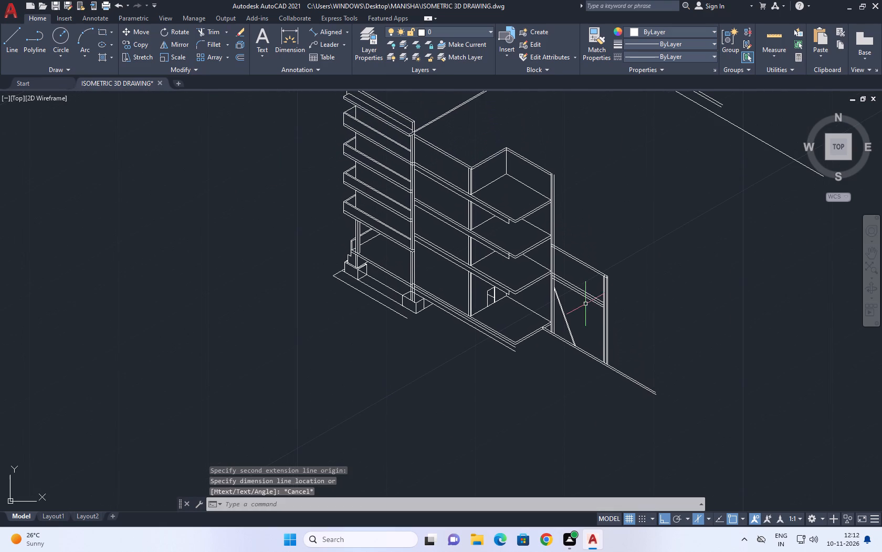
scroll(585, 297, up, 3)
click(589, 277)
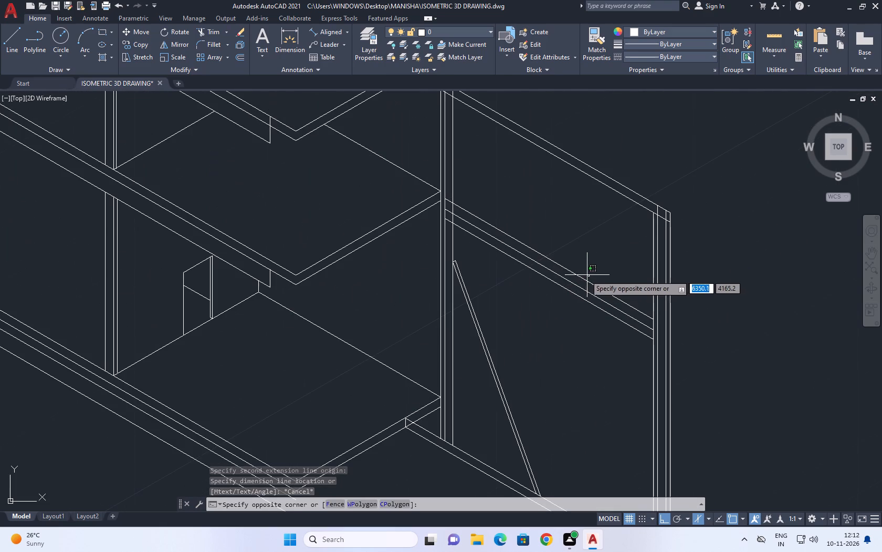
click(571, 273)
middle_drag(528, 153, 525, 195)
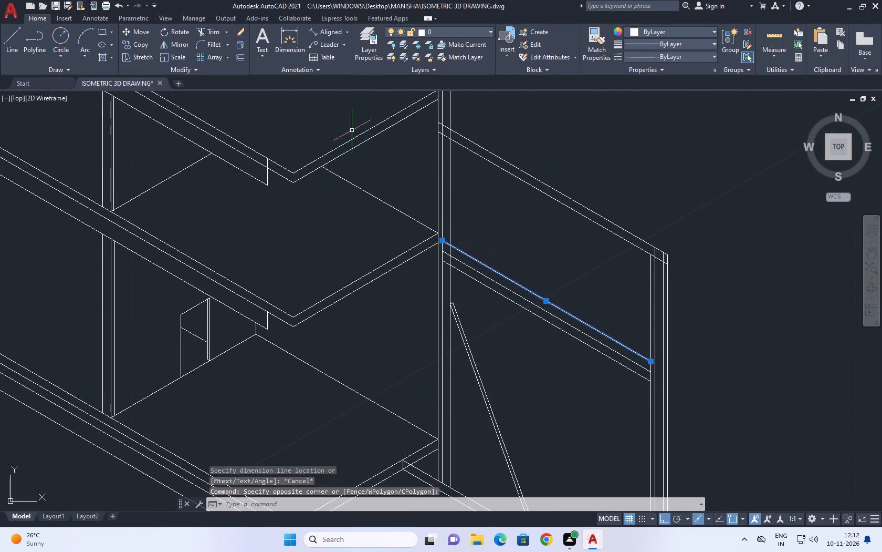
click(129, 28)
scroll(495, 264, up, 2)
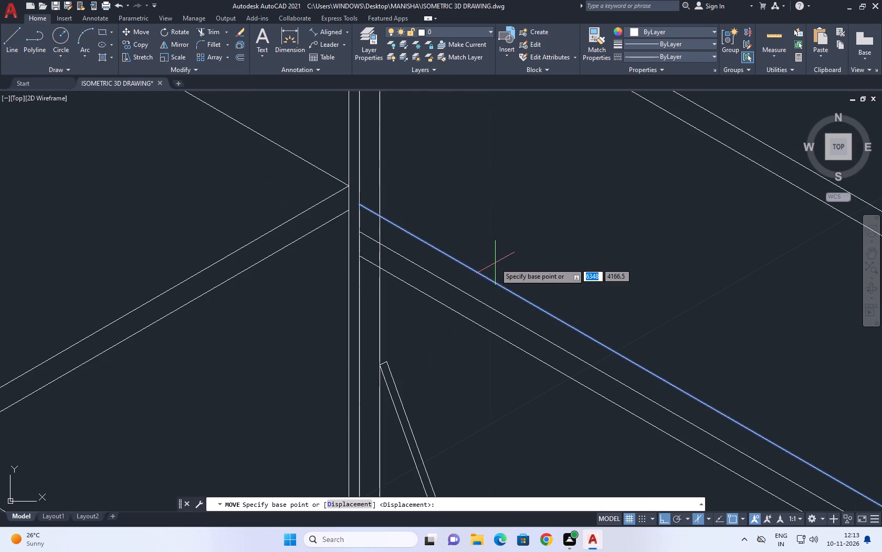
click(497, 264)
click(497, 253)
scroll(487, 261, down, 2)
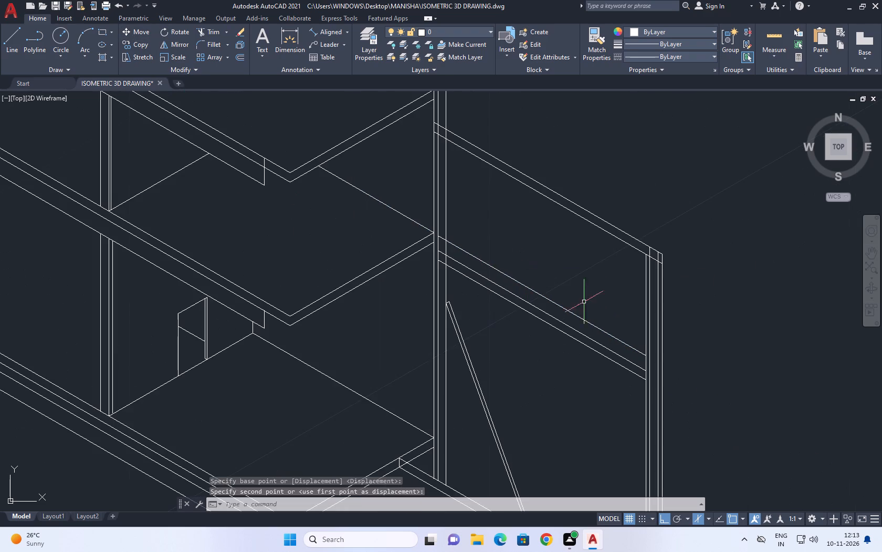
Erase the diagonal member's lines between the extension's lower floor lines and the ground slab.
middle_drag(561, 294, 511, 305)
middle_drag(748, 380, 663, 289)
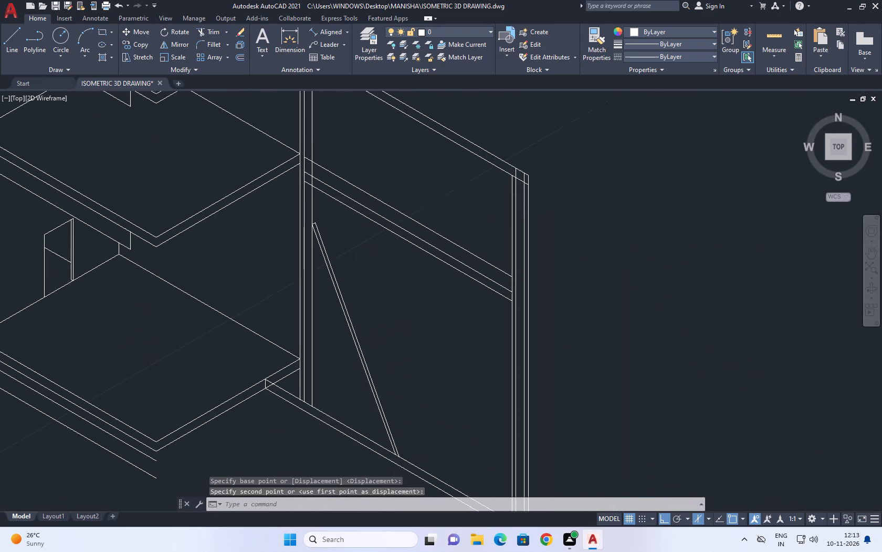
scroll(615, 183, down, 2)
scroll(502, 31, down, 2)
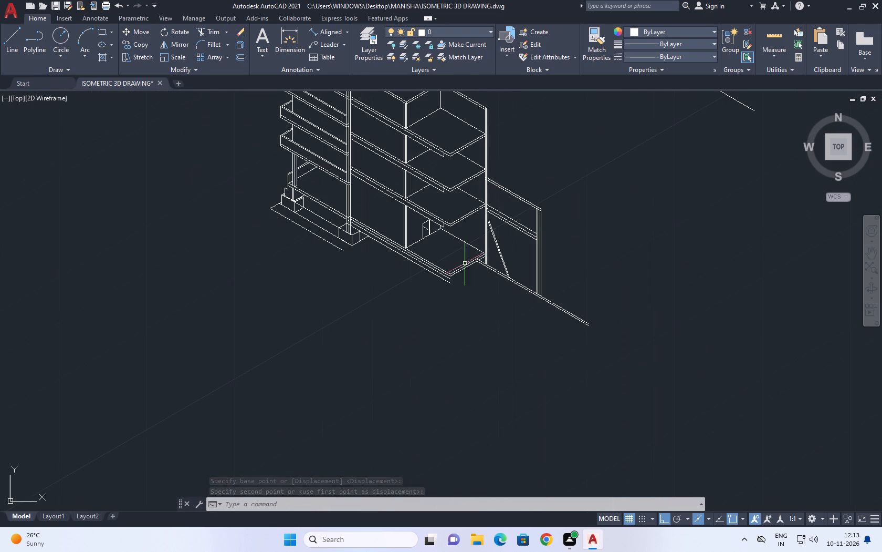
right_drag(440, 376, 379, 330)
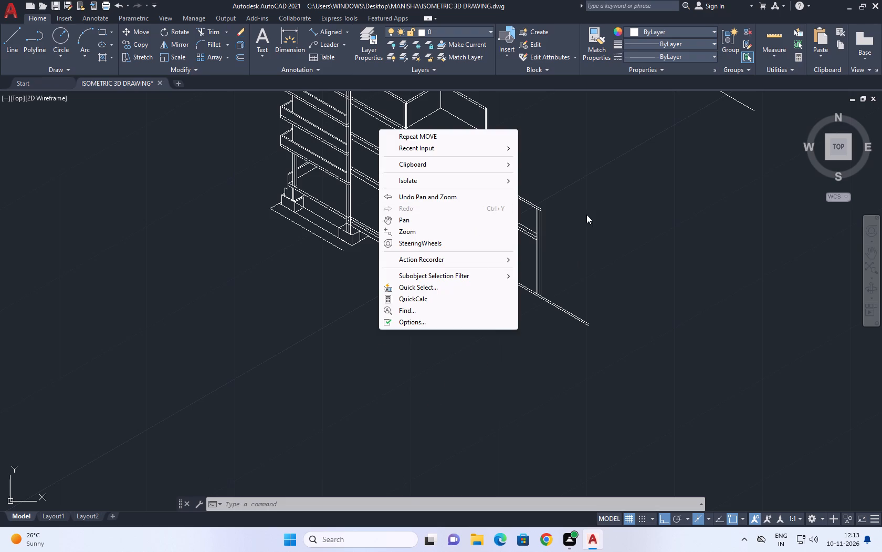
click(582, 224)
click(558, 185)
scroll(513, 243, up, 3)
click(458, 222)
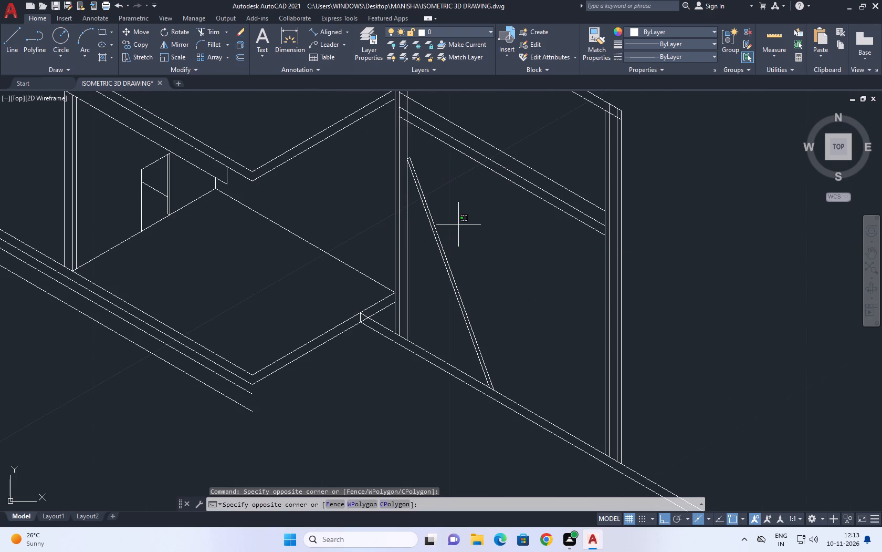
click(437, 278)
click(402, 144)
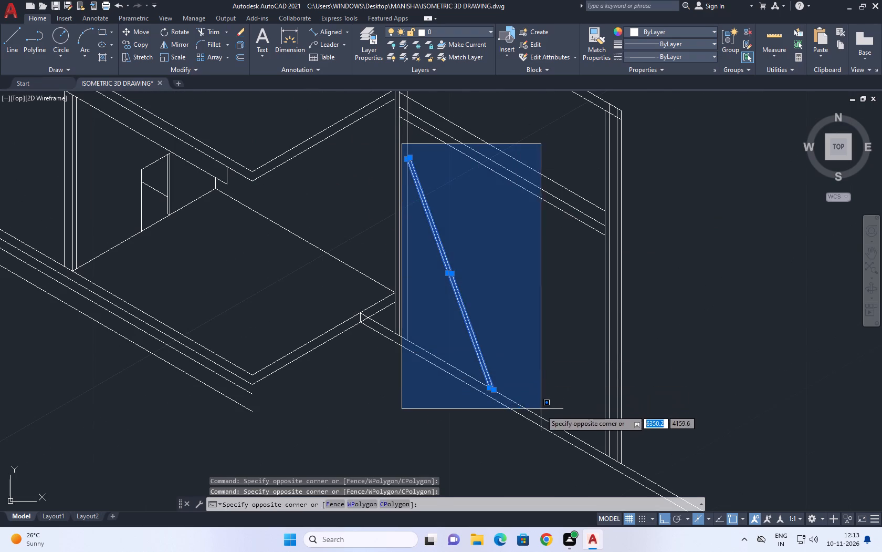
click(542, 414)
right_click(536, 326)
click(570, 147)
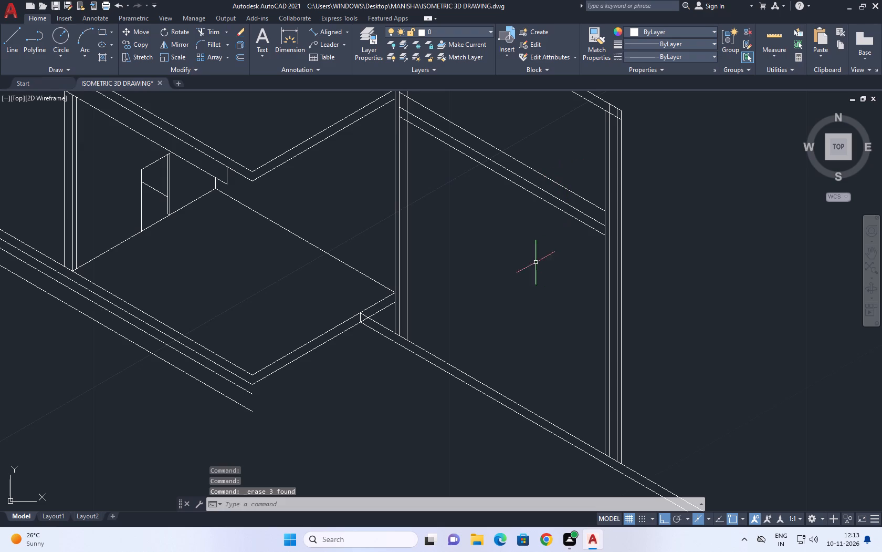
Draw two 30° lines from the open ends of the two lowest 330° base lines, running past the extension's ground slab.
middle_drag(496, 263, 462, 146)
middle_drag(167, 228, 214, 248)
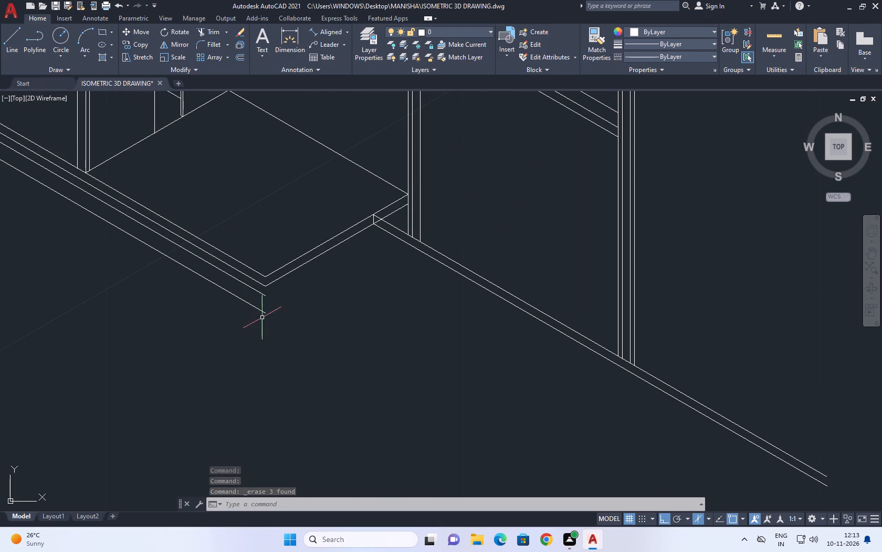
click(14, 40)
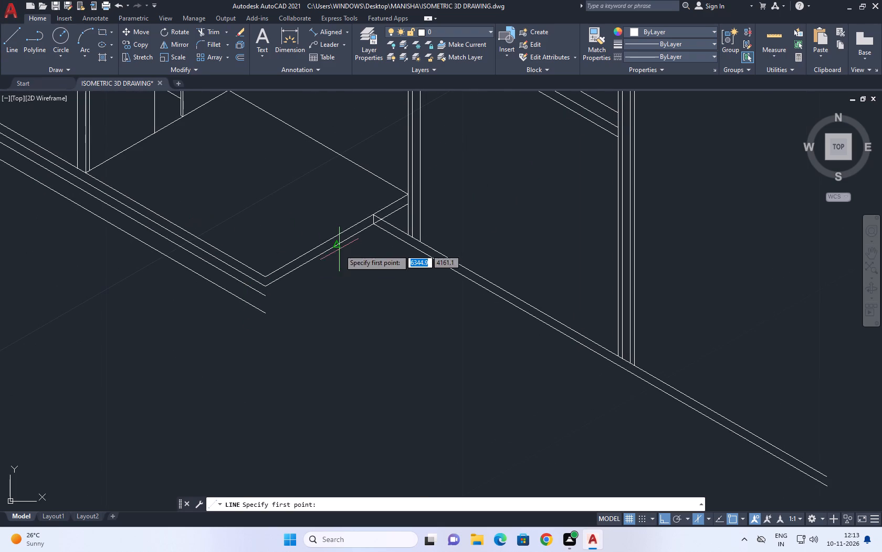
click(265, 295)
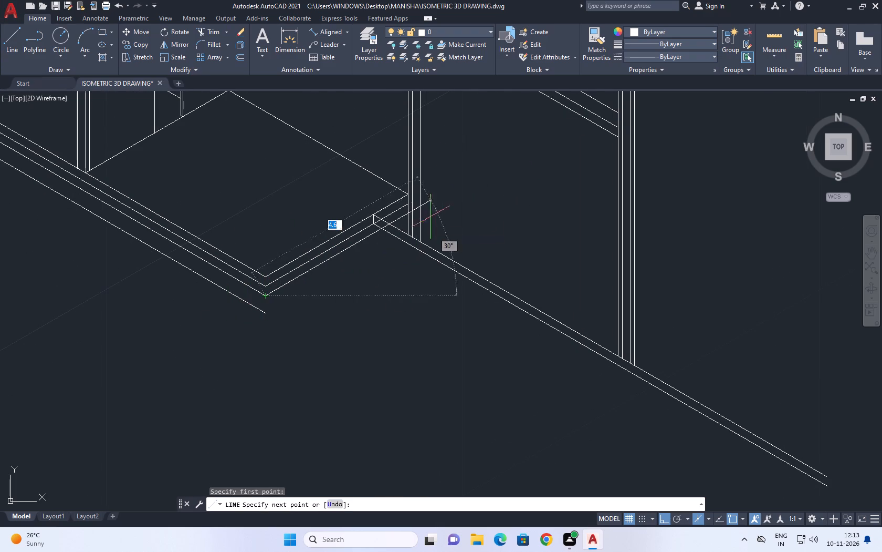
click(452, 209)
right_click(478, 187)
click(502, 201)
right_click(337, 315)
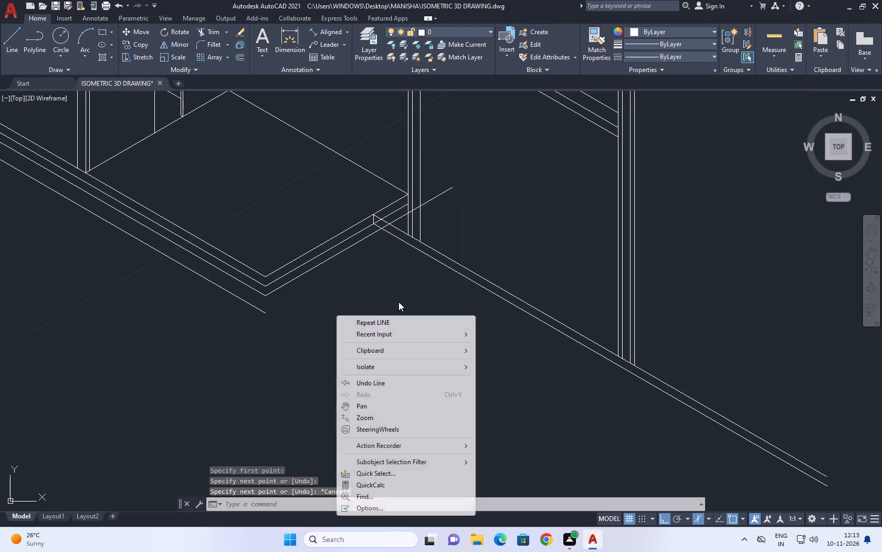
click(386, 323)
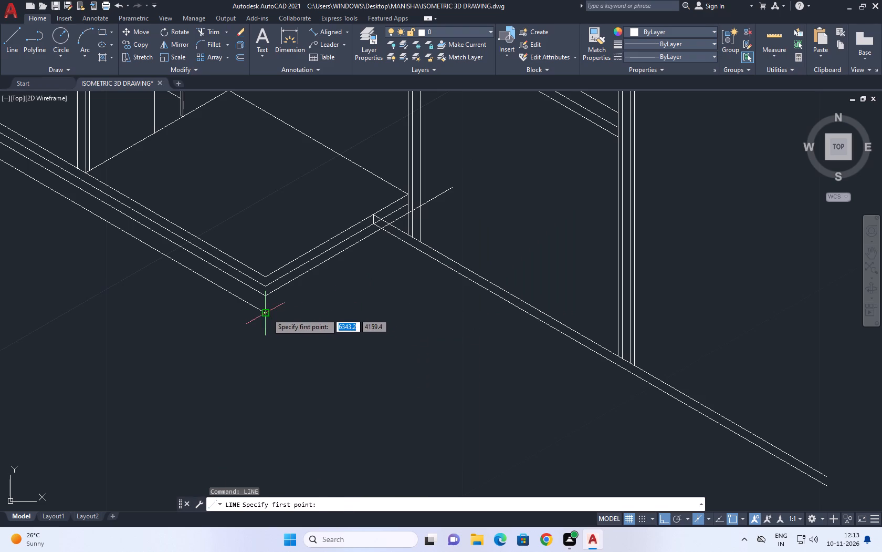
click(267, 313)
click(442, 219)
right_click(475, 203)
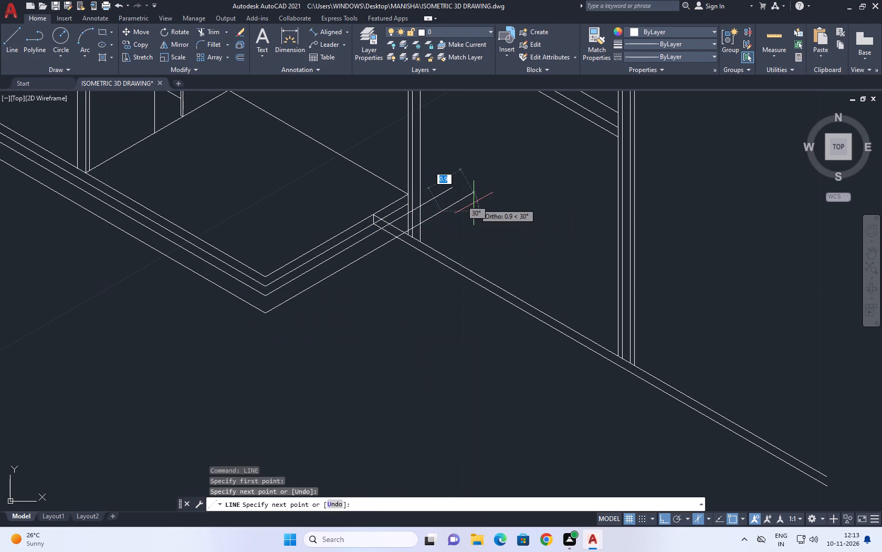
click(503, 223)
Draw a vertical line at the building's front base corner from the floor's top corner to the lowest base corner.
right_click(479, 179)
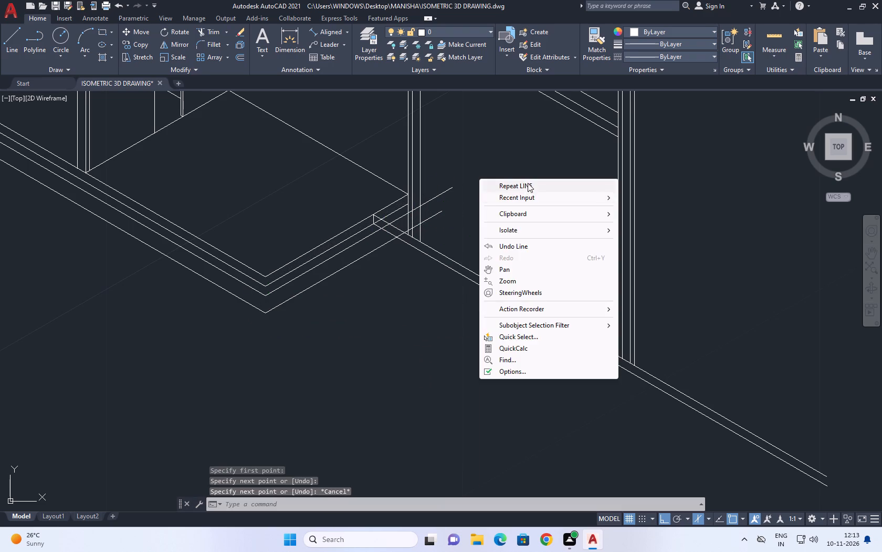
click(528, 183)
click(266, 275)
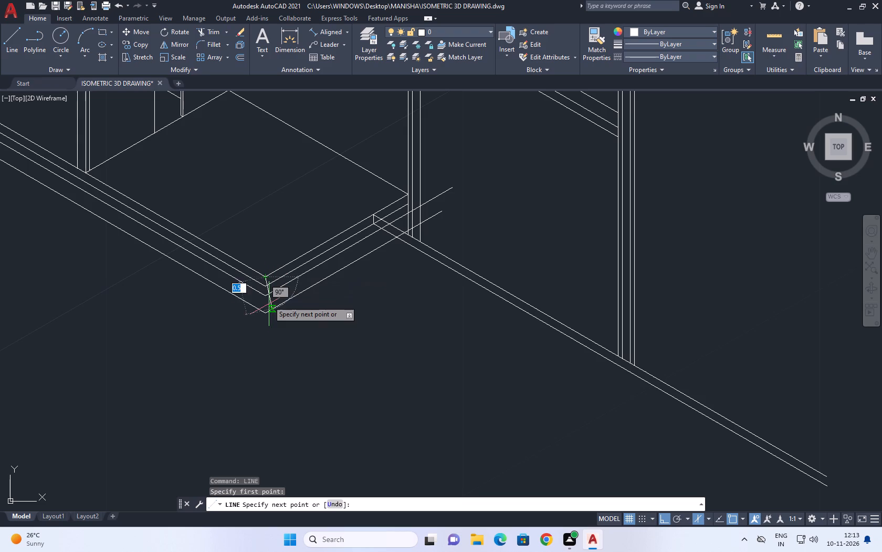
click(265, 314)
right_drag(320, 261, 313, 283)
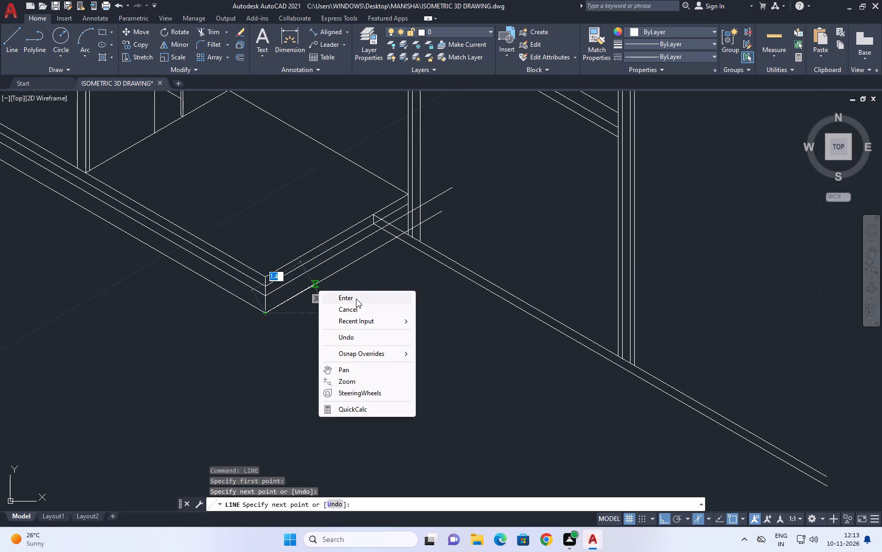
click(356, 299)
Trim the three lower 30° base lines across the extension's ground slab and between the slab and the first vertical line.
scroll(373, 280, down, 2)
middle_drag(440, 248, 448, 288)
scroll(392, 301, up, 3)
middle_drag(392, 302, 386, 330)
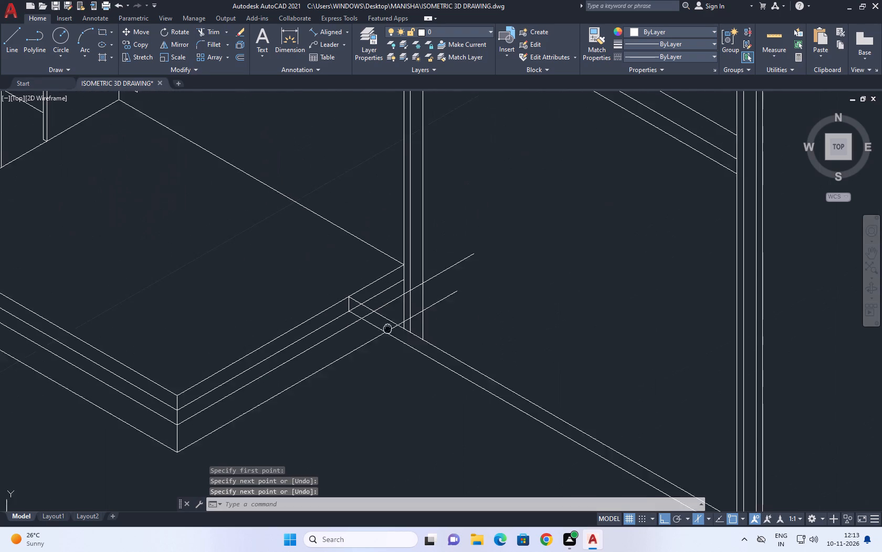
middle_drag(386, 330, 383, 340)
click(202, 25)
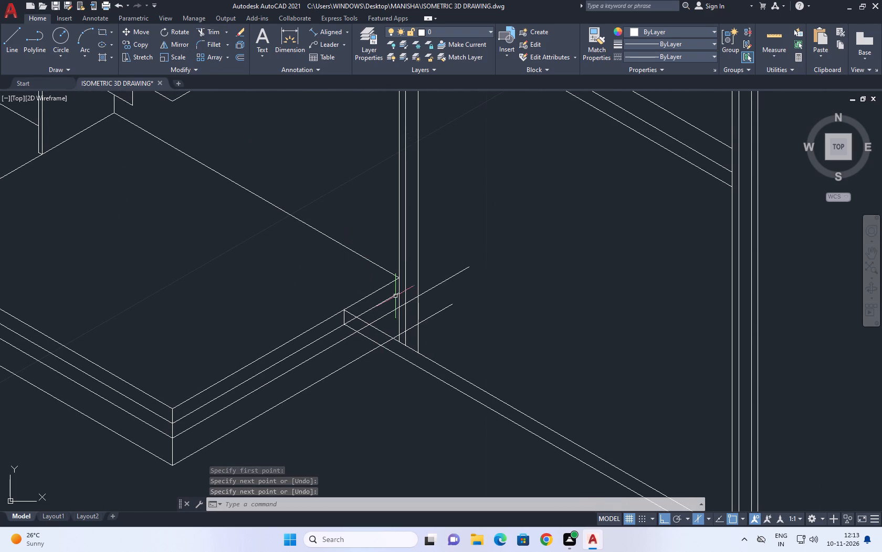
scroll(396, 297, up, 1)
click(208, 33)
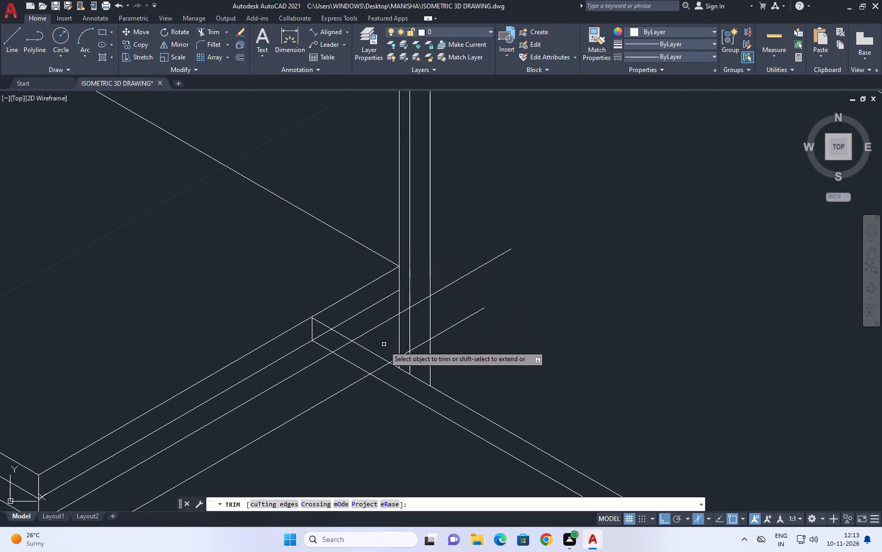
click(388, 371)
click(324, 331)
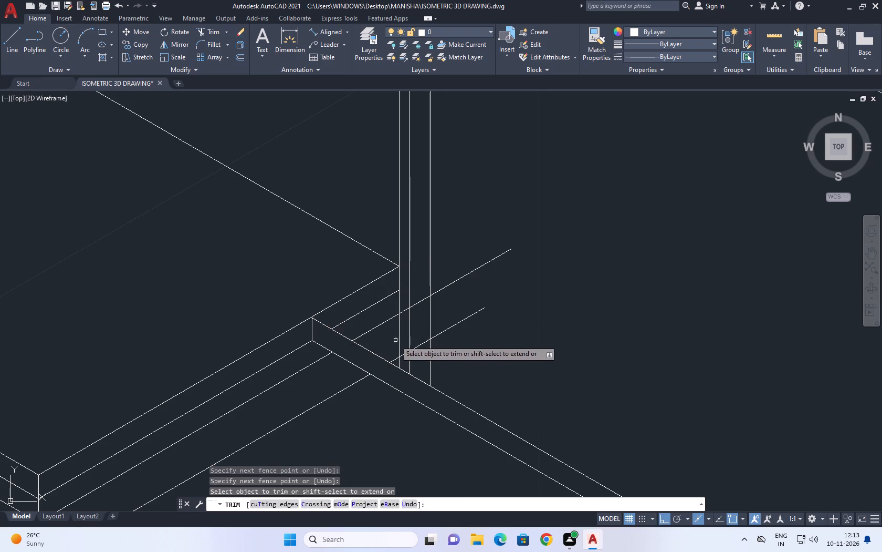
click(396, 340)
click(362, 303)
scroll(388, 360, up, 3)
drag(404, 347, 404, 358)
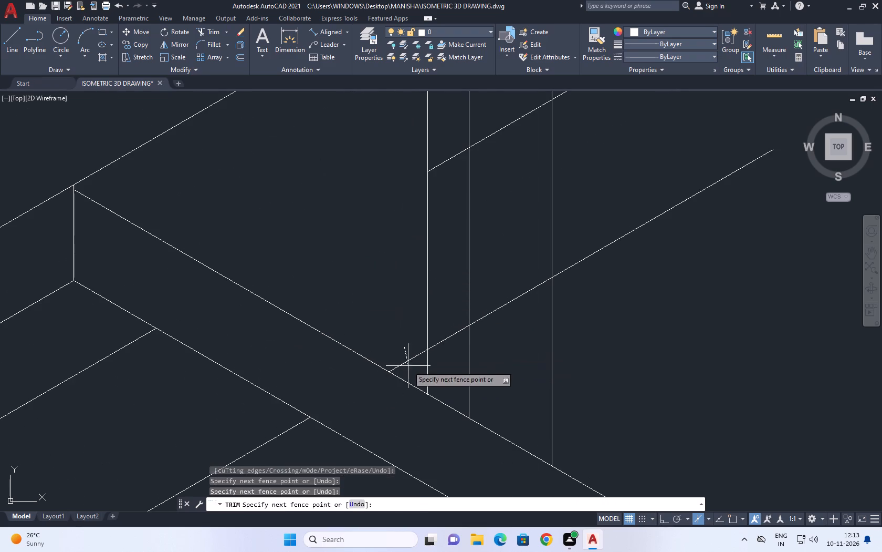
click(410, 367)
Trim away the remaining pieces of the two new 30° lines between and beyond the three vertical lines.
scroll(384, 316, down, 3)
middle_drag(401, 293, 394, 321)
click(439, 232)
click(453, 335)
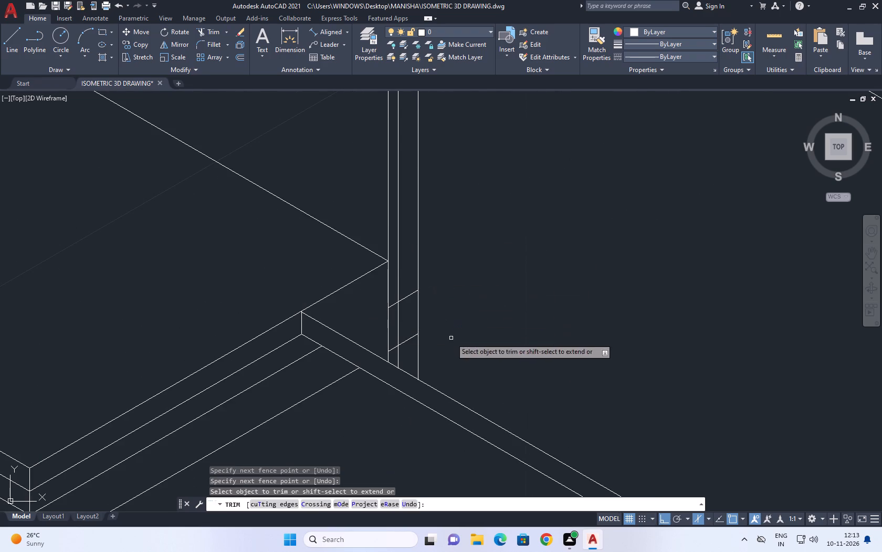
scroll(439, 305, down, 6)
middle_drag(476, 254, 464, 307)
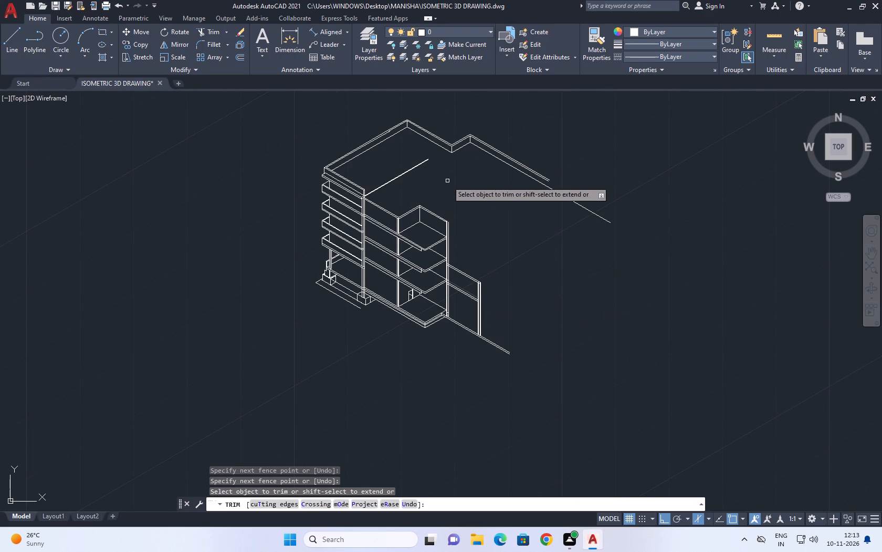
scroll(448, 356, up, 7)
middle_drag(412, 112, 437, 346)
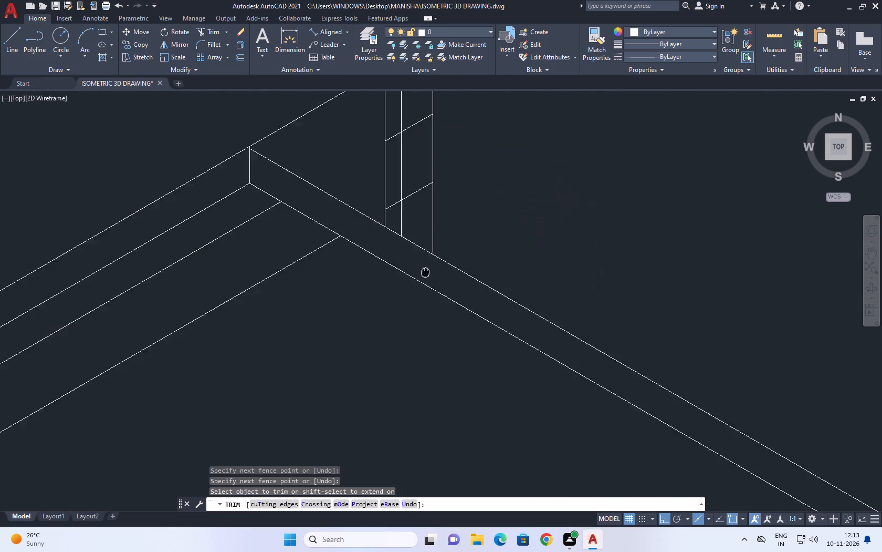
middle_drag(437, 346, 455, 449)
click(450, 324)
drag(459, 431, 455, 436)
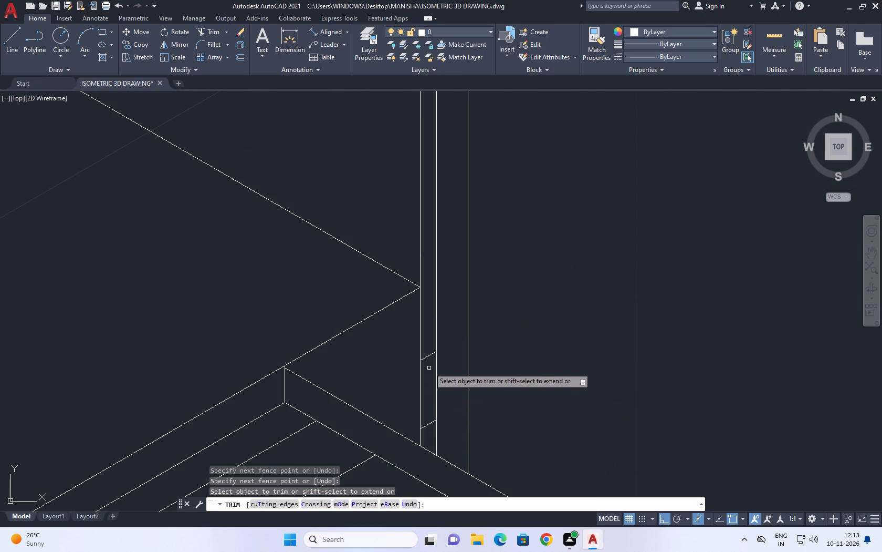
click(426, 346)
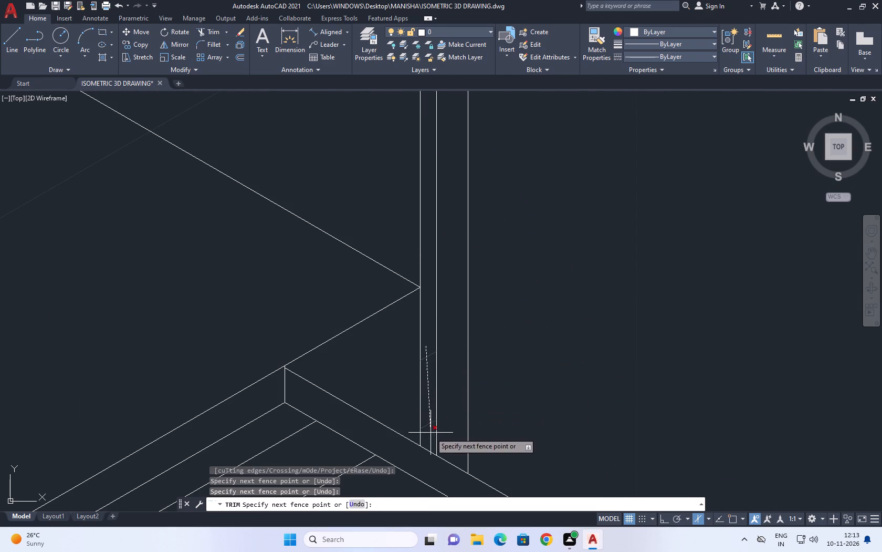
click(430, 433)
right_drag(559, 312, 543, 328)
click(587, 352)
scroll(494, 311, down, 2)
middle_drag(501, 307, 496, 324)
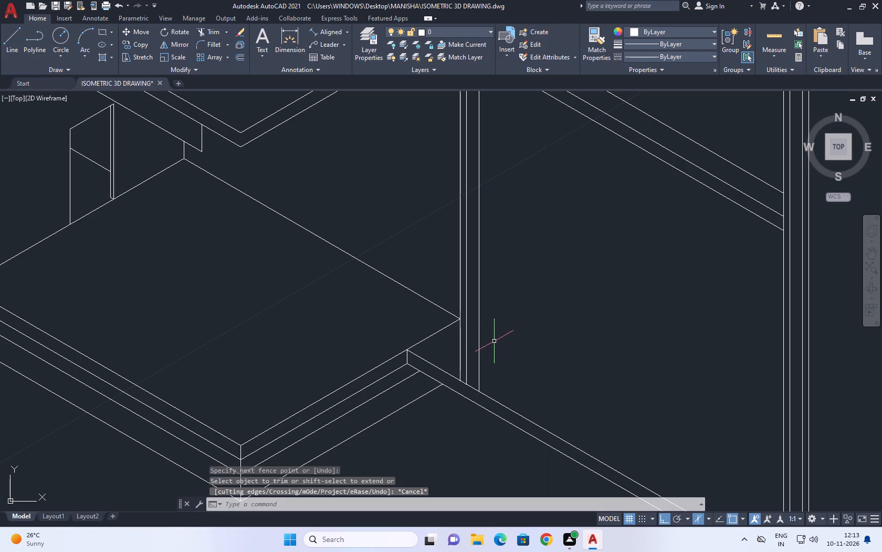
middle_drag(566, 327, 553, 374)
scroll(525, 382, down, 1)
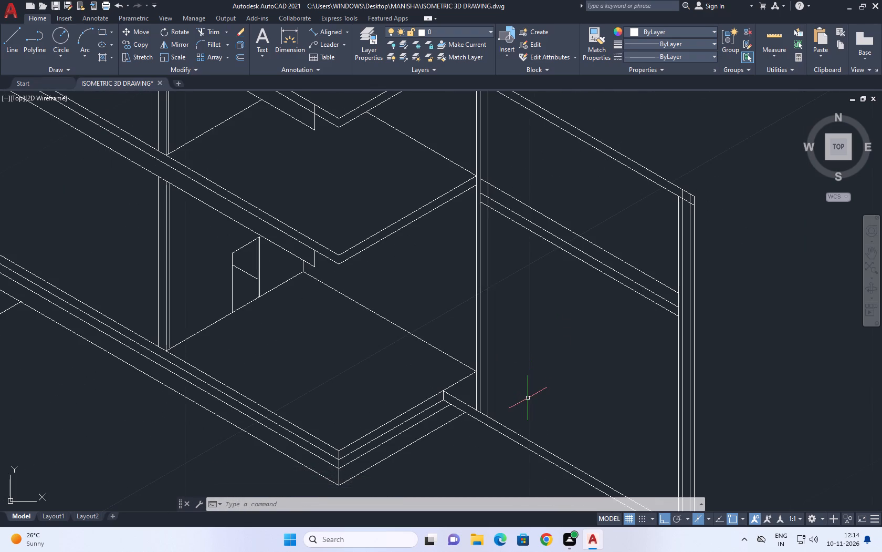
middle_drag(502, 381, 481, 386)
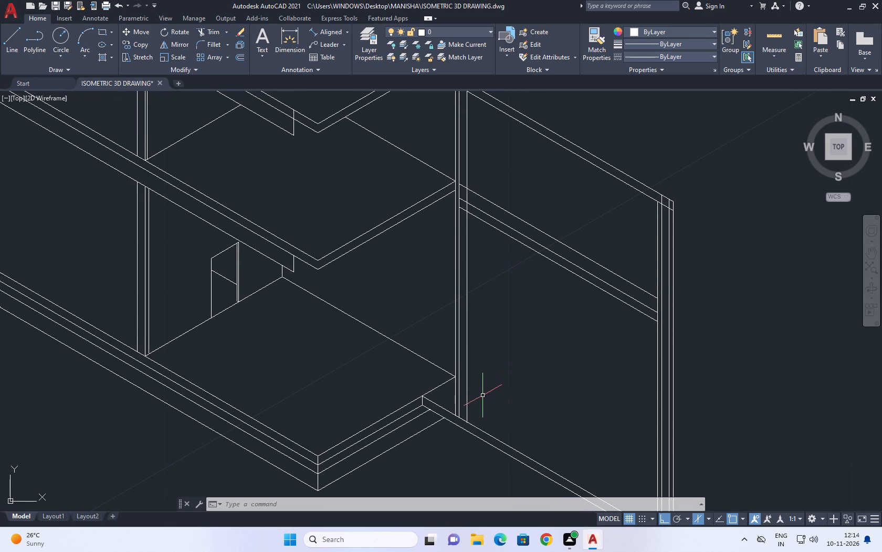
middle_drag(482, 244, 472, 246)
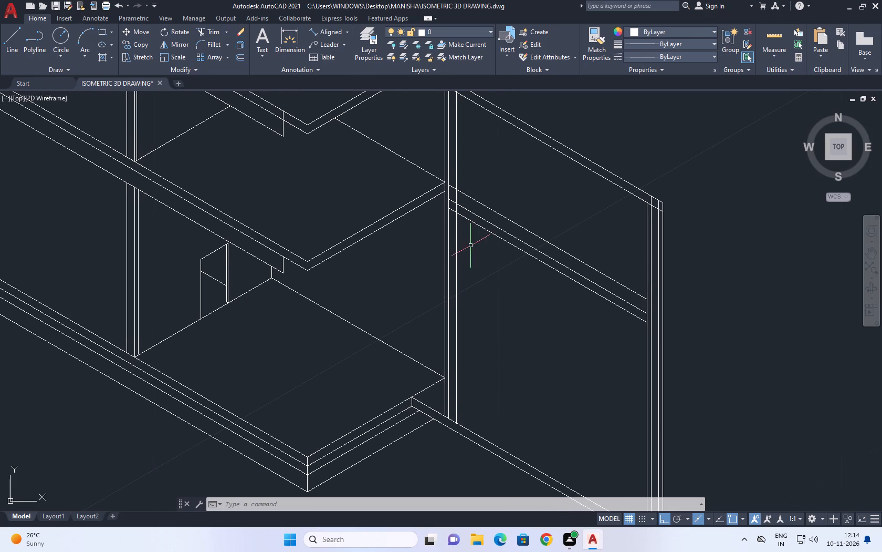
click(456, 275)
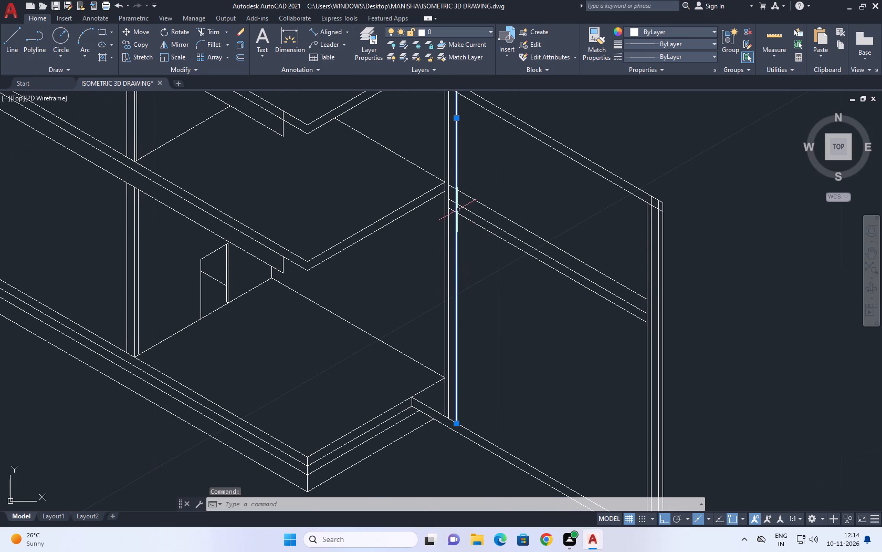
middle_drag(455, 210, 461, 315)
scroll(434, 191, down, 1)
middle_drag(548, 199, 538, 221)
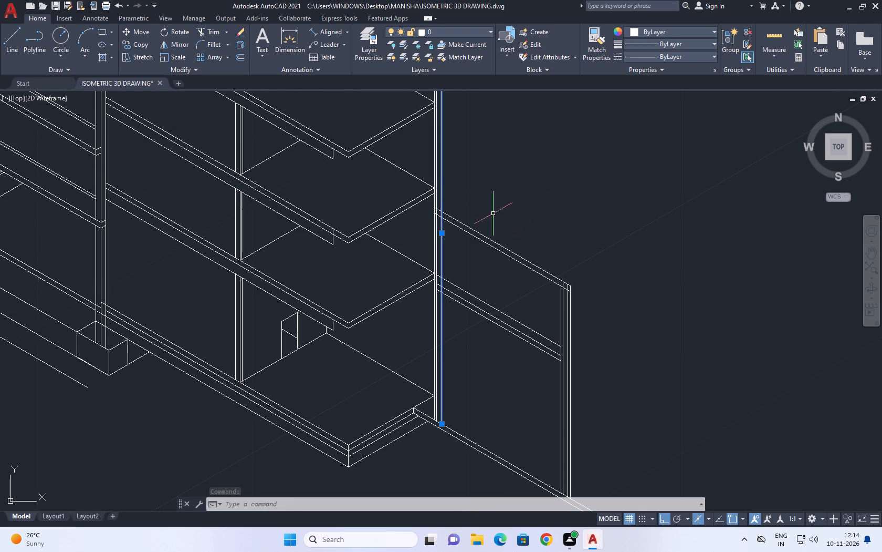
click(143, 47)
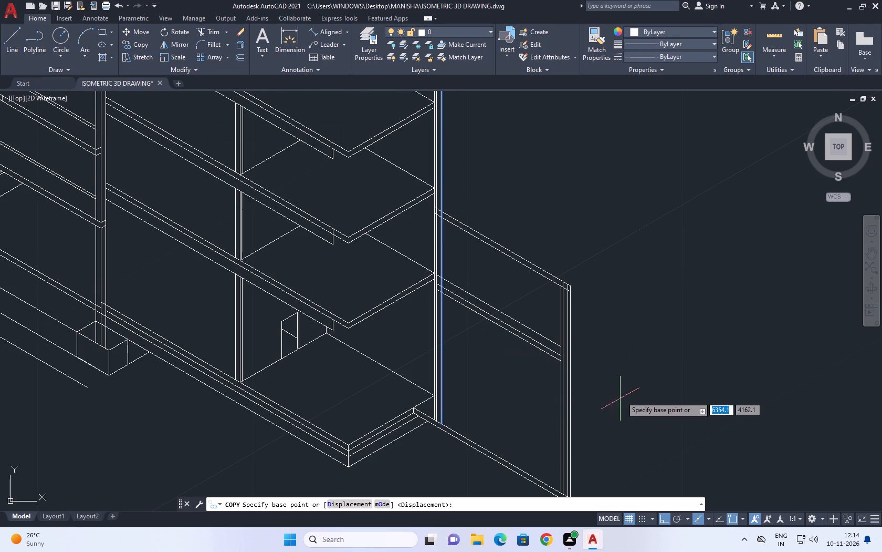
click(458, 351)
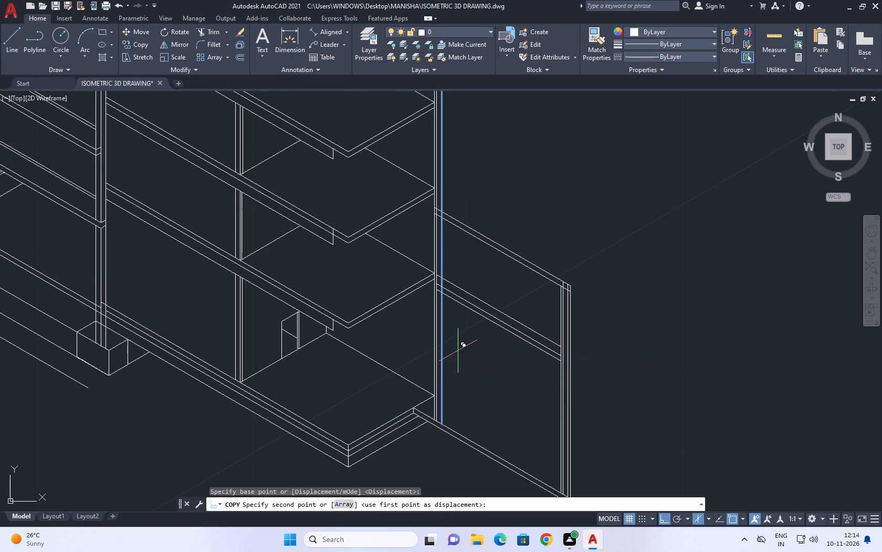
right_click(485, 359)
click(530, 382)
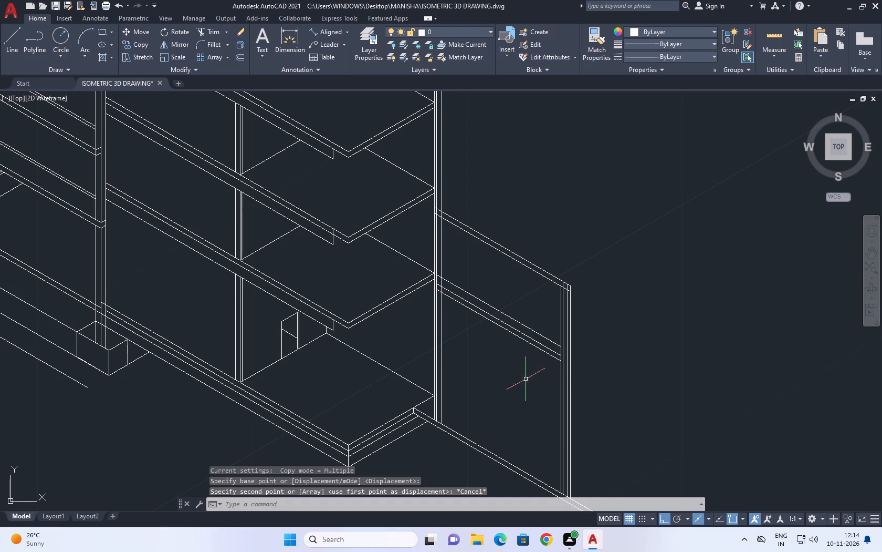
Draw a 210° line about 4.9 long from the outer-wall end of the extension's lowest intermediate floor line.
scroll(427, 323, down, 2)
middle_drag(468, 233, 480, 248)
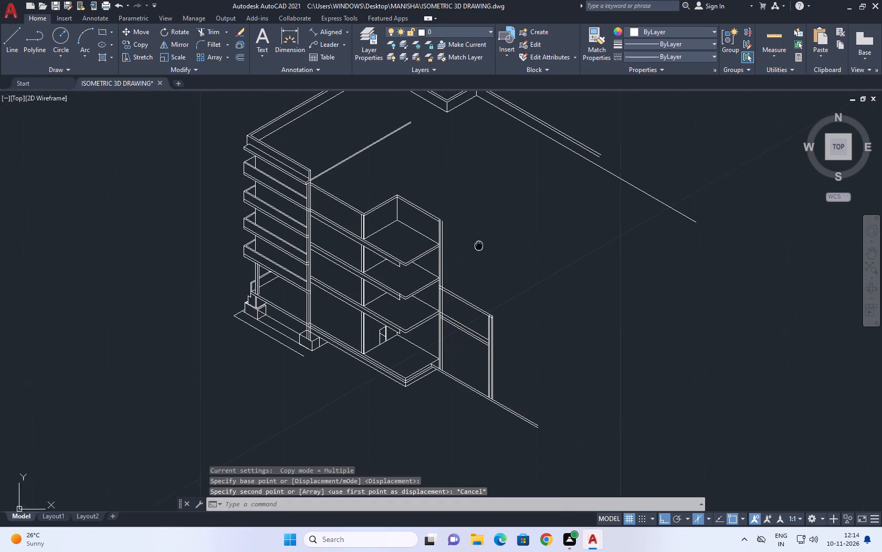
middle_drag(480, 248, 486, 269)
click(9, 42)
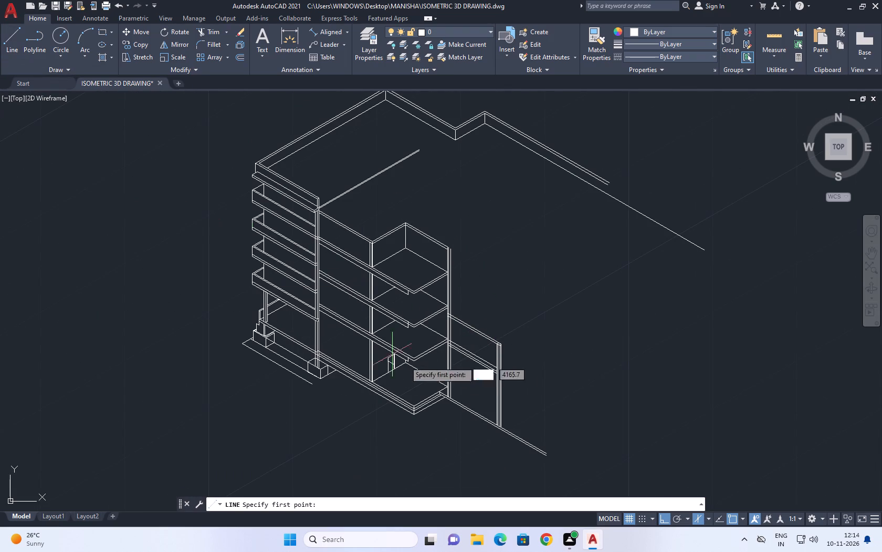
scroll(499, 398, up, 2)
scroll(488, 334, up, 1)
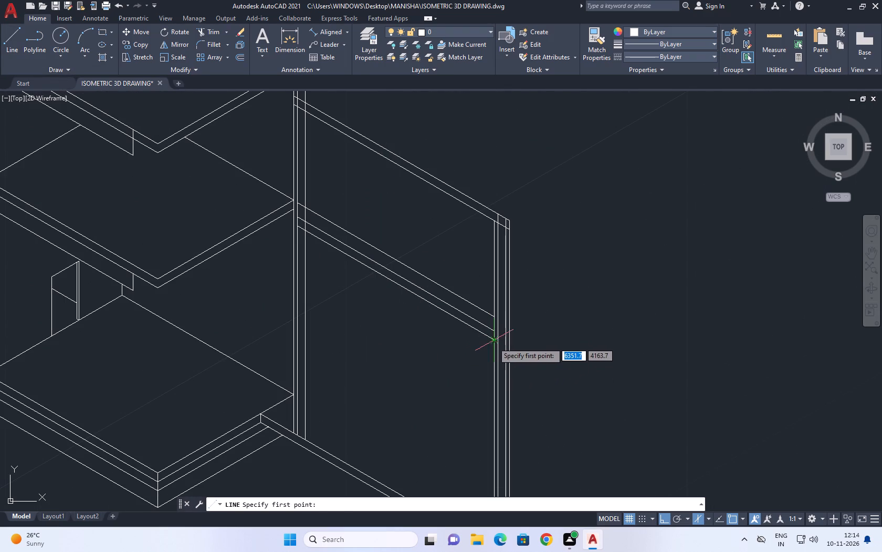
click(493, 342)
scroll(446, 371, down, 1)
scroll(371, 412, up, 2)
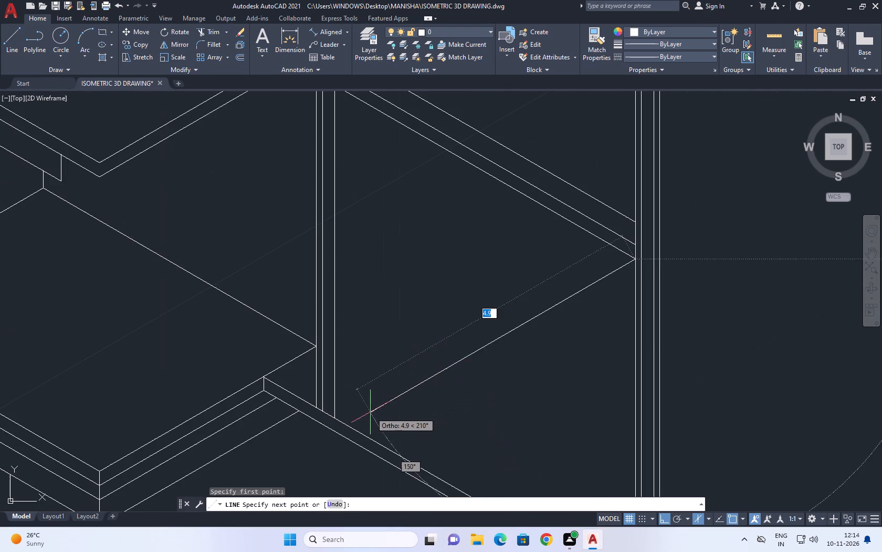
click(363, 405)
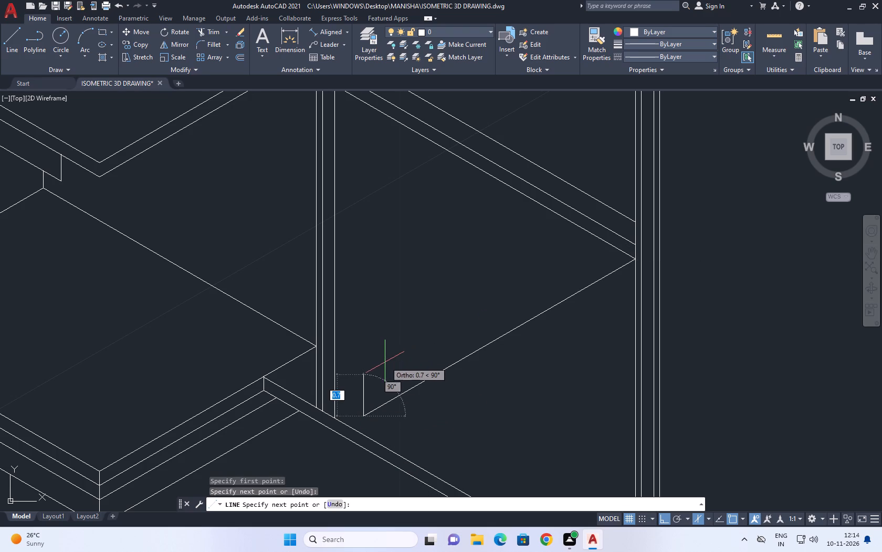
scroll(401, 319, down, 1)
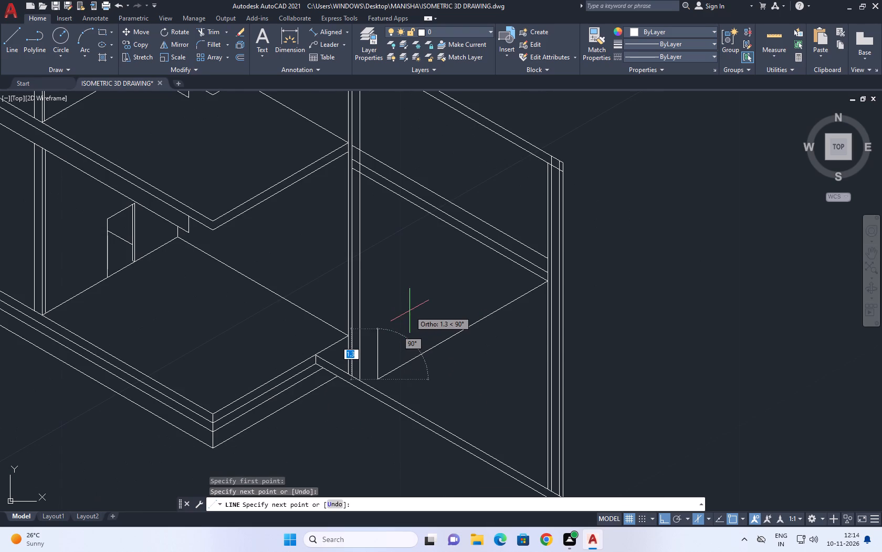
key(F5)
key(F5)
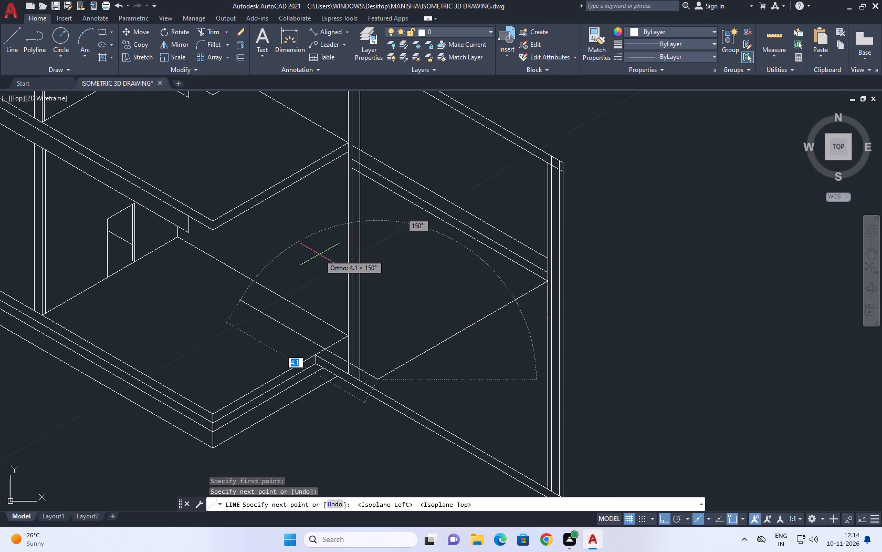
key(F5)
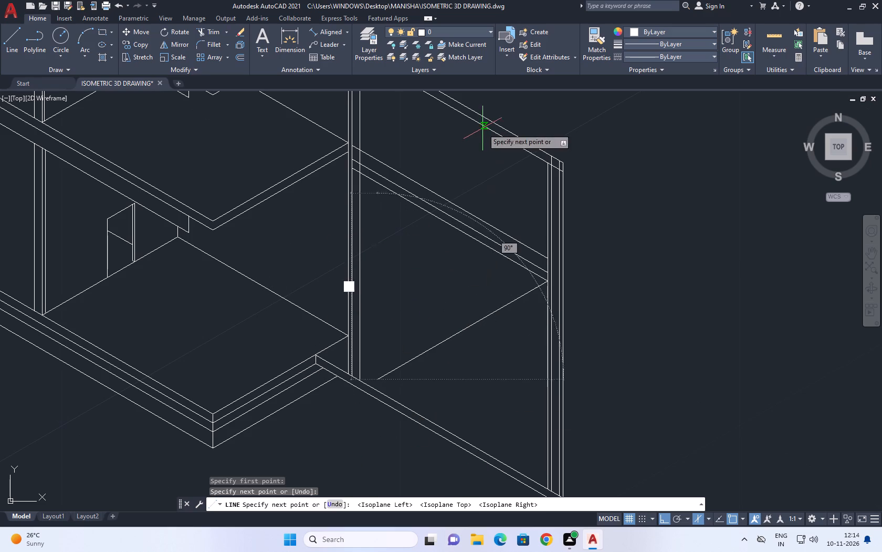
right_click(417, 267)
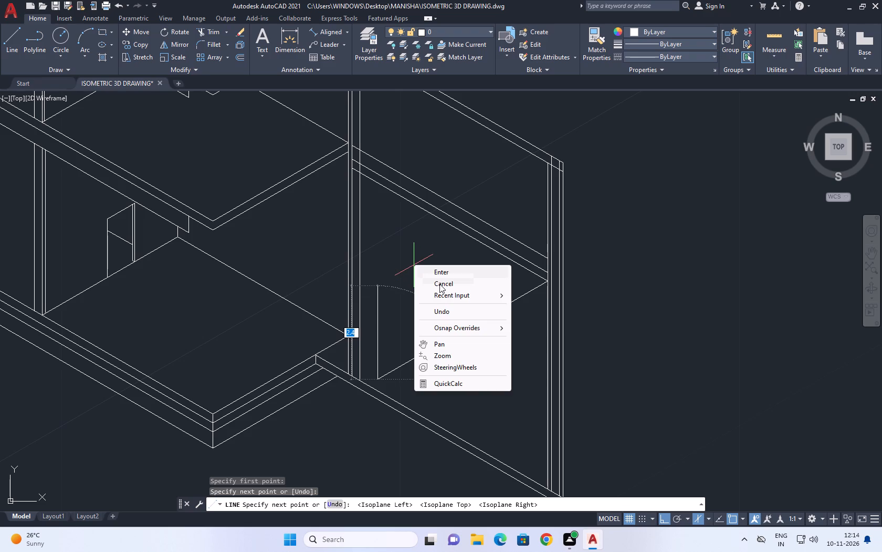
click(439, 284)
Stretch the new line's upper end down to the outer wall's second vertical line, below the floor slab.
click(504, 315)
click(500, 305)
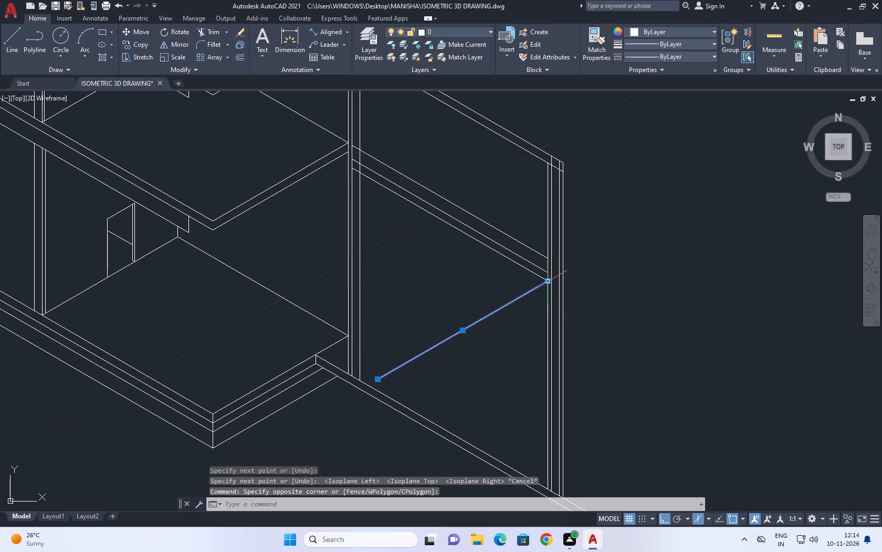
click(549, 280)
click(548, 322)
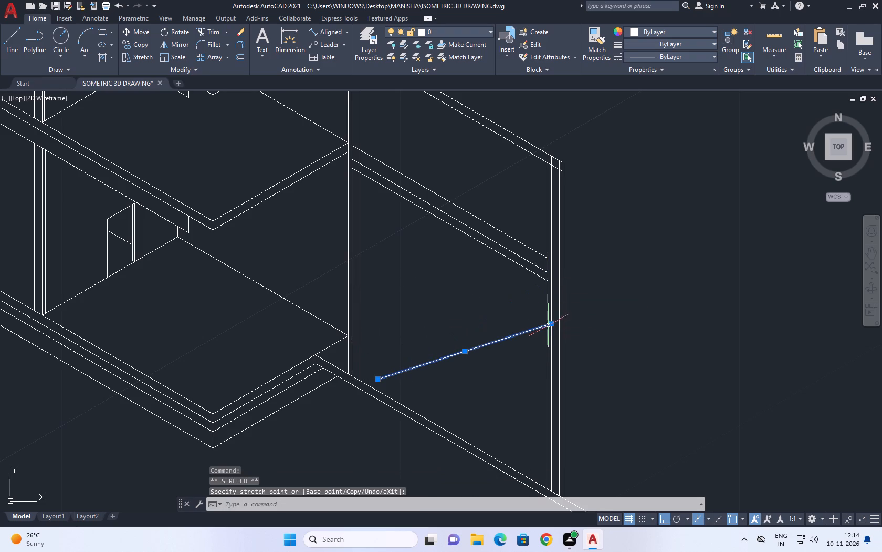
right_click(459, 299)
click(511, 217)
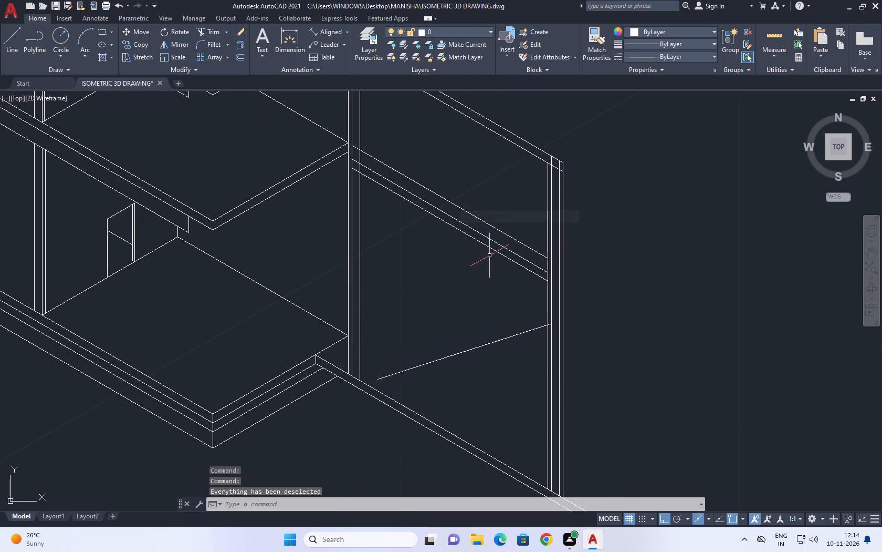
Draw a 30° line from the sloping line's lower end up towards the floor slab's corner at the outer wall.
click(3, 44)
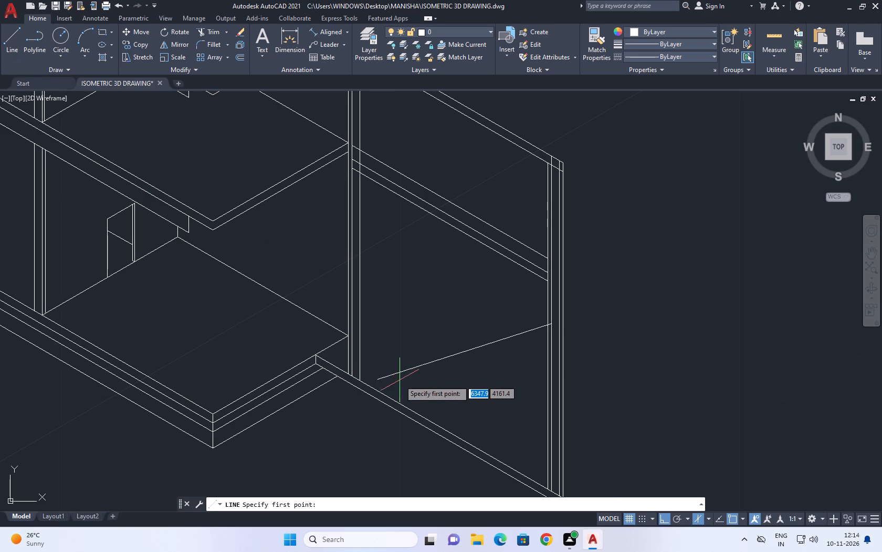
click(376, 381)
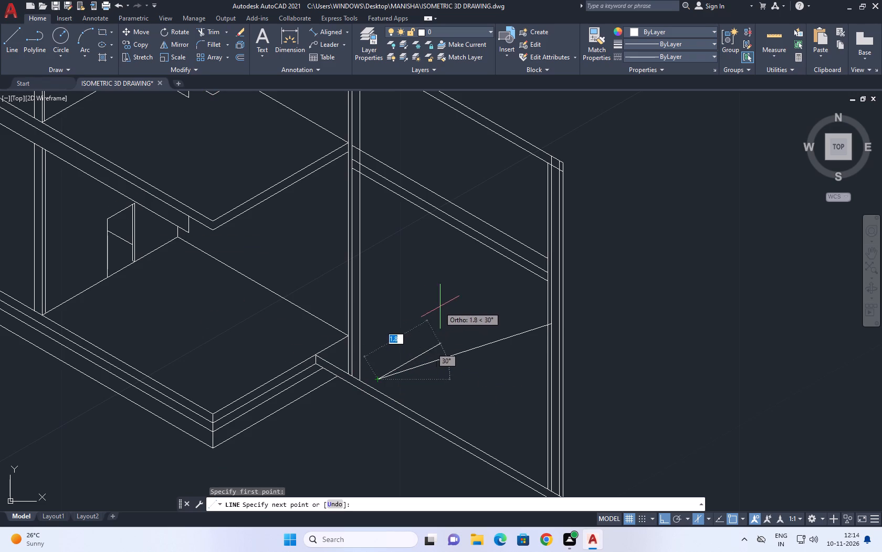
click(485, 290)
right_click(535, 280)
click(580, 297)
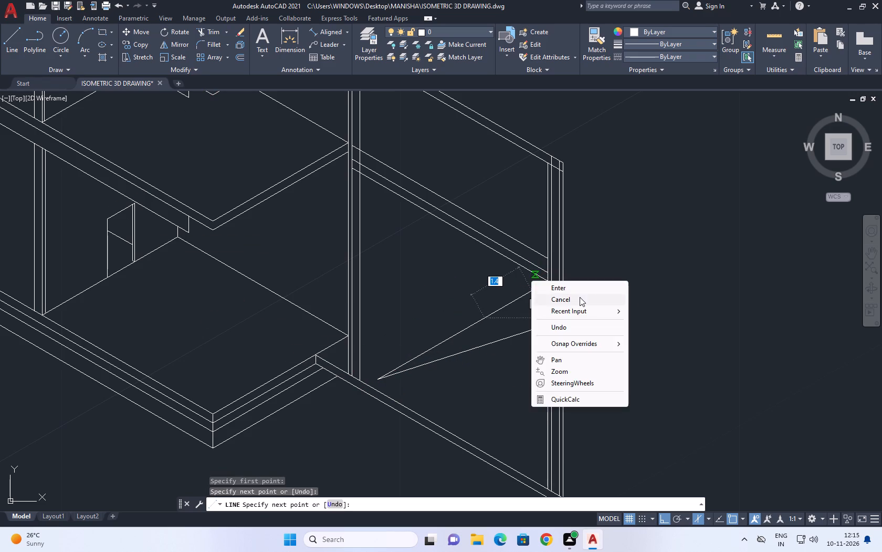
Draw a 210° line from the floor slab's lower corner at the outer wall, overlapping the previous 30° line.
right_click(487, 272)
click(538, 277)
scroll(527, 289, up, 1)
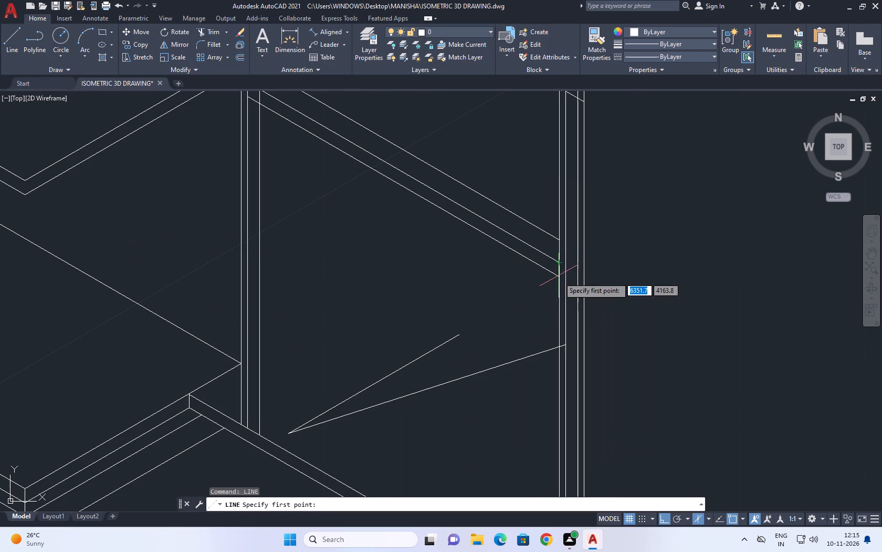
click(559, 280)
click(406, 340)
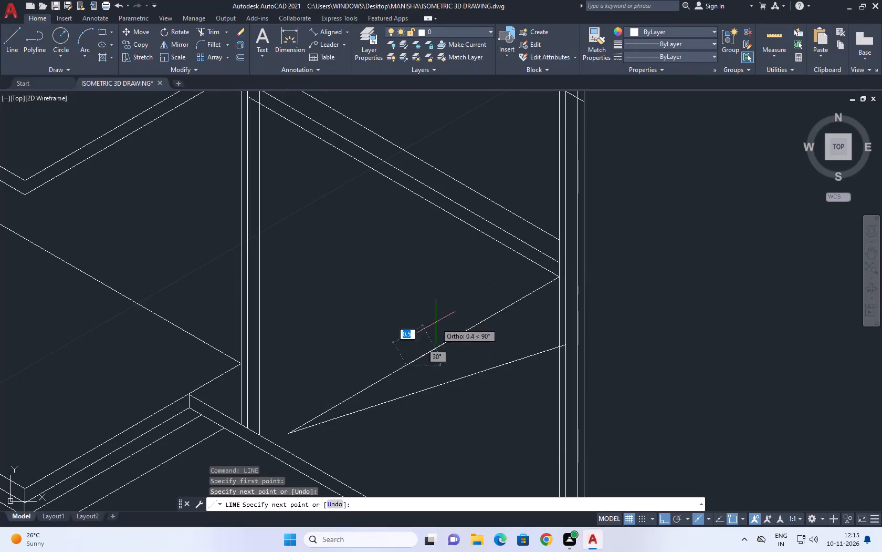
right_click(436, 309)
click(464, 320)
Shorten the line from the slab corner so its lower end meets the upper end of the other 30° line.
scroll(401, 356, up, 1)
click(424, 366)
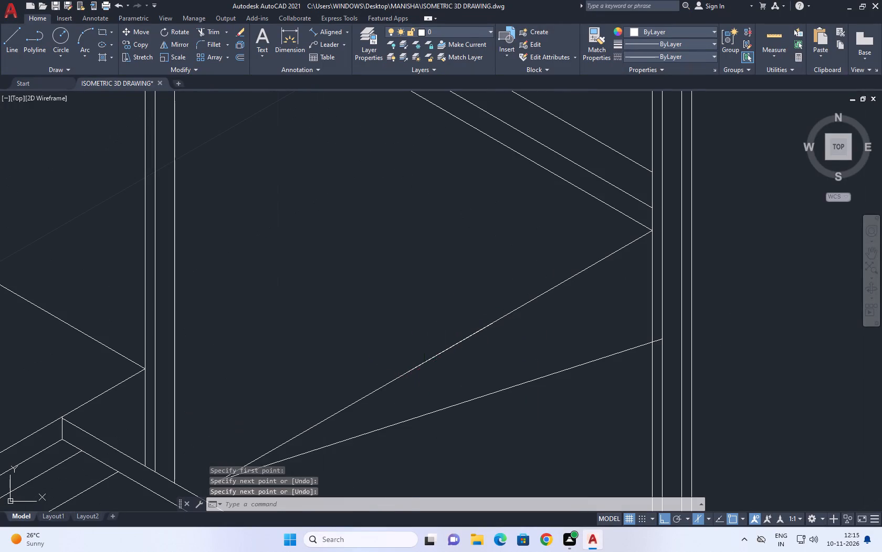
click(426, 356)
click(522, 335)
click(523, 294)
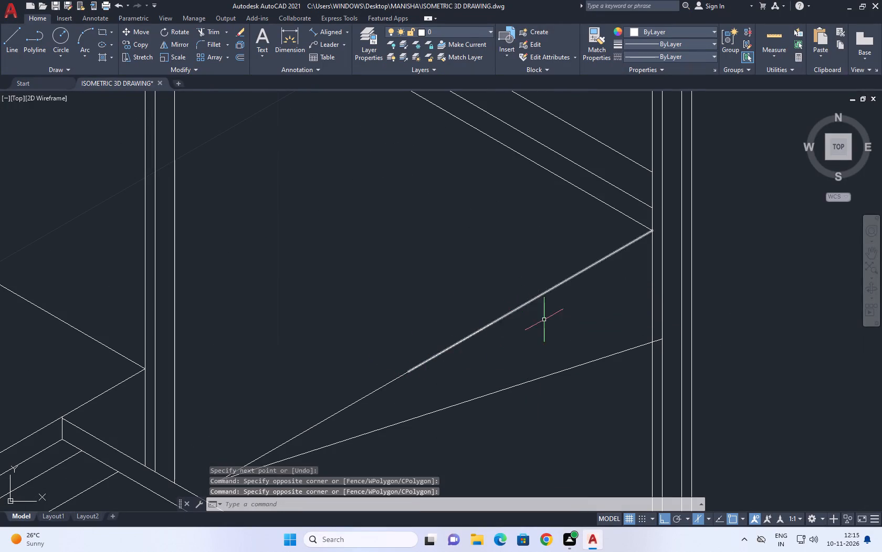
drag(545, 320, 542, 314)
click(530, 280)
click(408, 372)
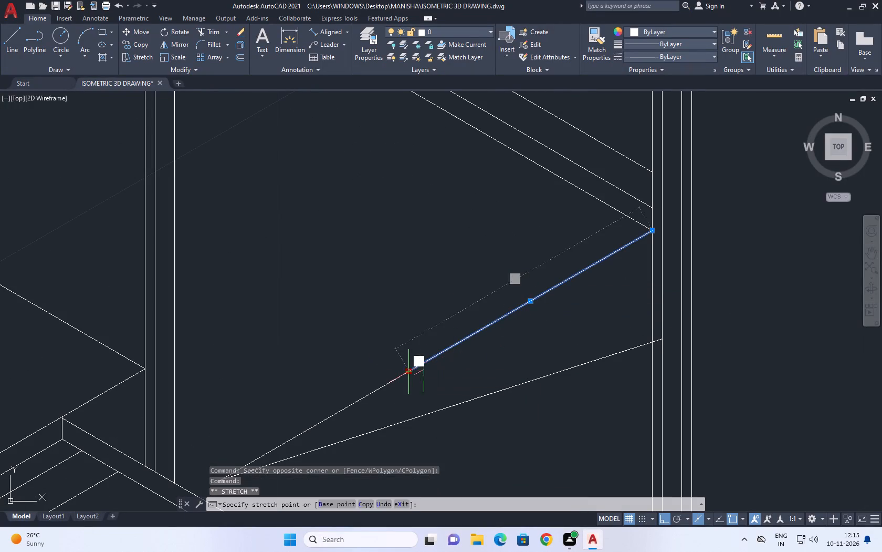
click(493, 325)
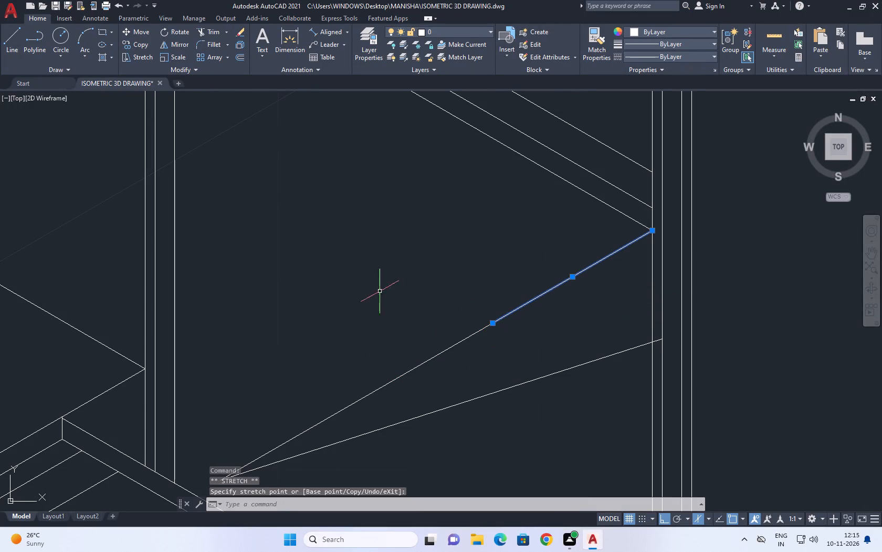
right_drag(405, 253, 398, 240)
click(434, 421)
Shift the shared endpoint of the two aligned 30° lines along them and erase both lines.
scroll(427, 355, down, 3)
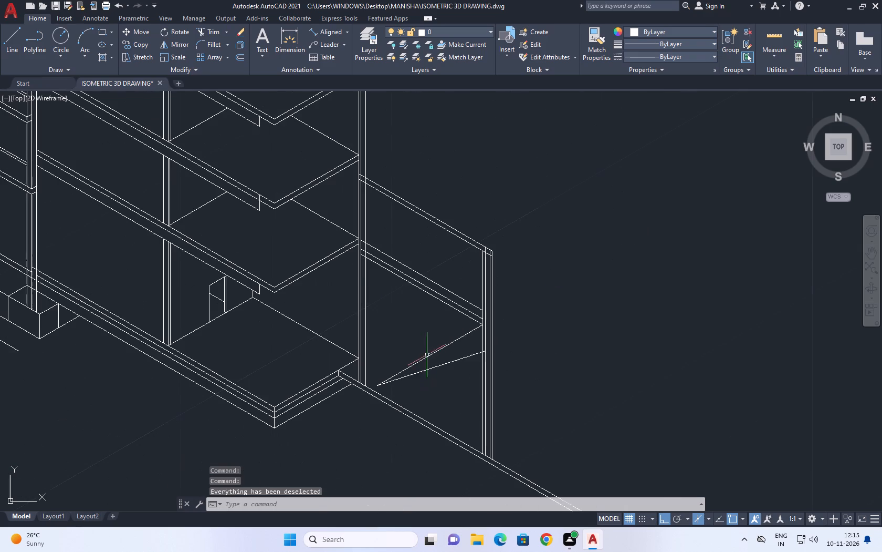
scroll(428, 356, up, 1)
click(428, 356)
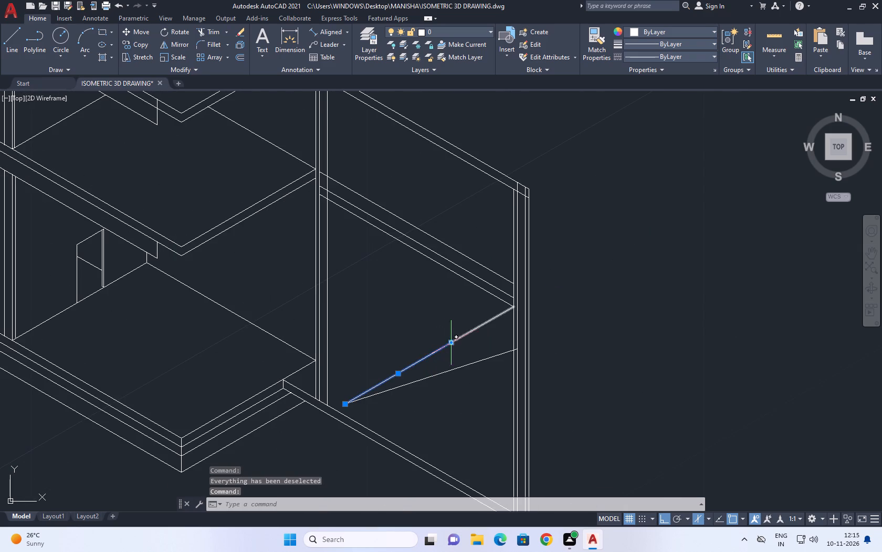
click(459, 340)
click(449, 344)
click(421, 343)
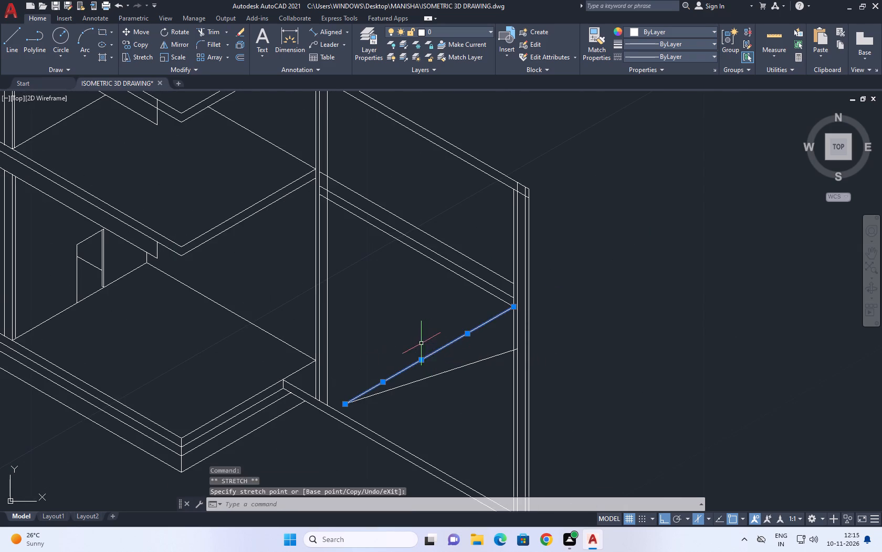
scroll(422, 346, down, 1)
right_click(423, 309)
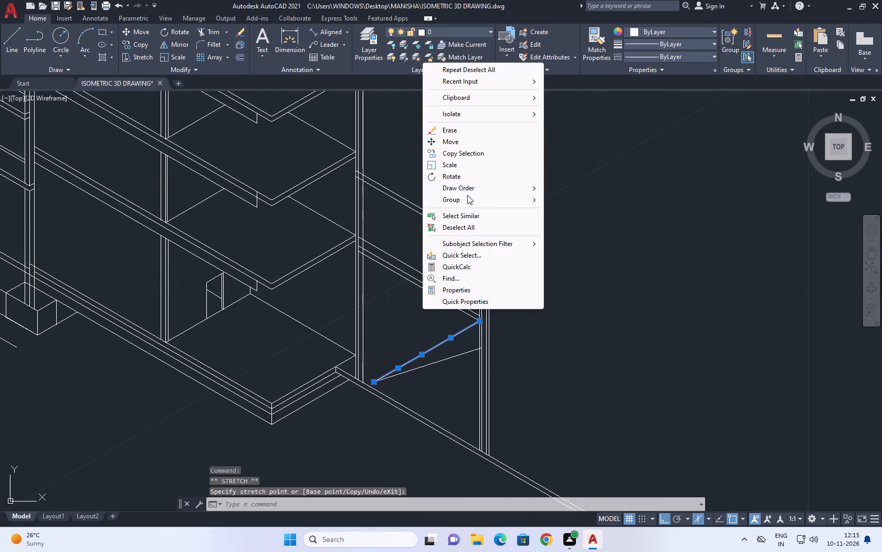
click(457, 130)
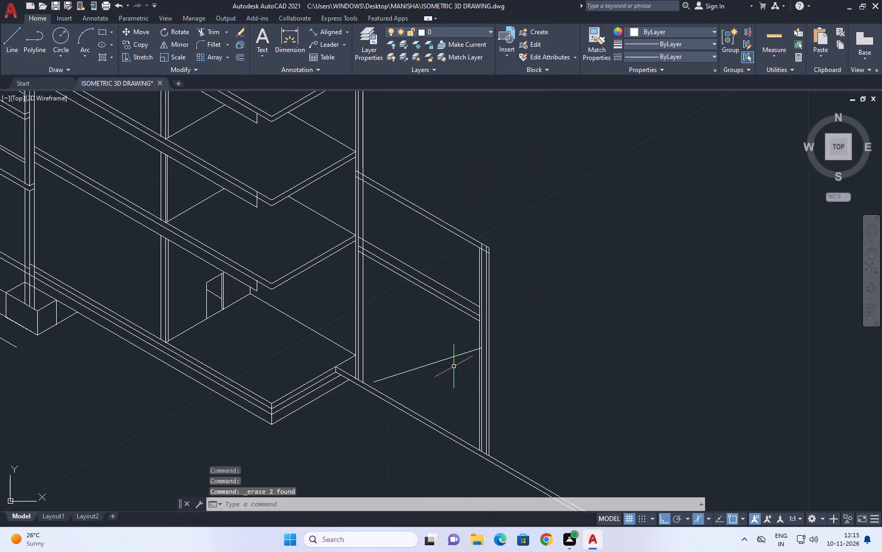
Trim off the sloping line's upper end where it runs past the inner line of the end wall.
scroll(474, 352, up, 3)
click(207, 34)
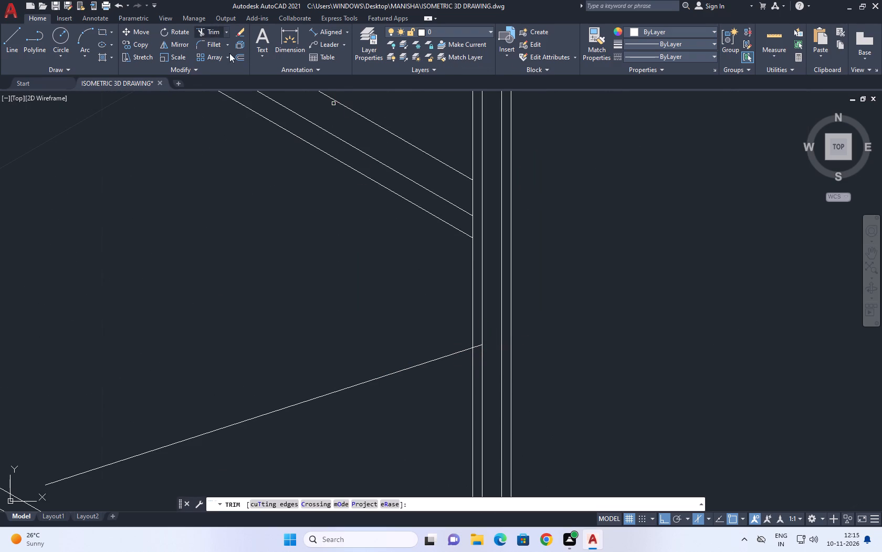
click(479, 344)
right_click(421, 309)
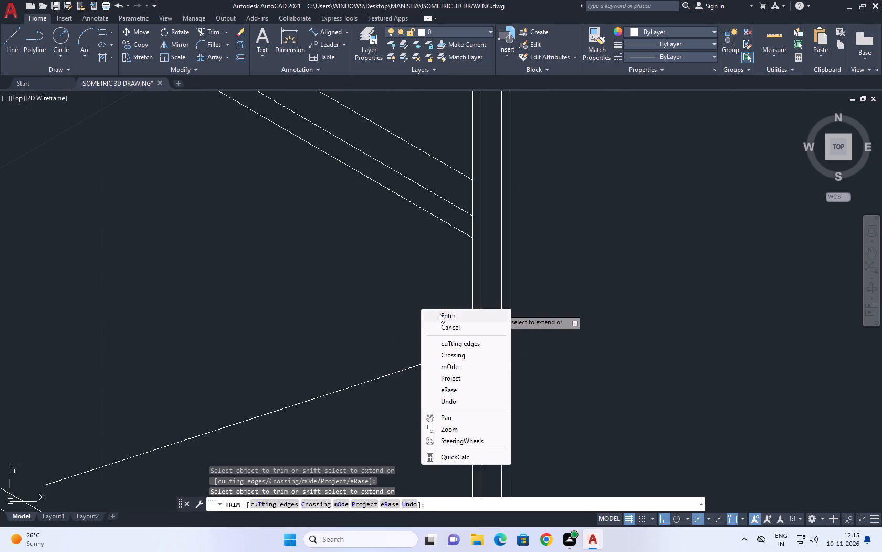
click(449, 322)
Copy the sloping line from its lower end along the 30° direction, placing the copy above the original and across the end wall.
scroll(431, 314, down, 2)
middle_drag(437, 286, 531, 327)
click(471, 402)
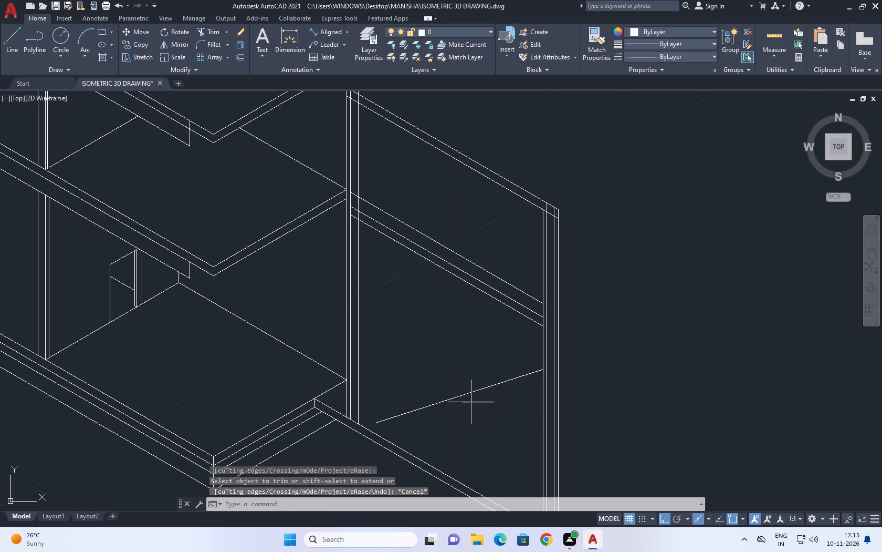
click(450, 375)
click(136, 41)
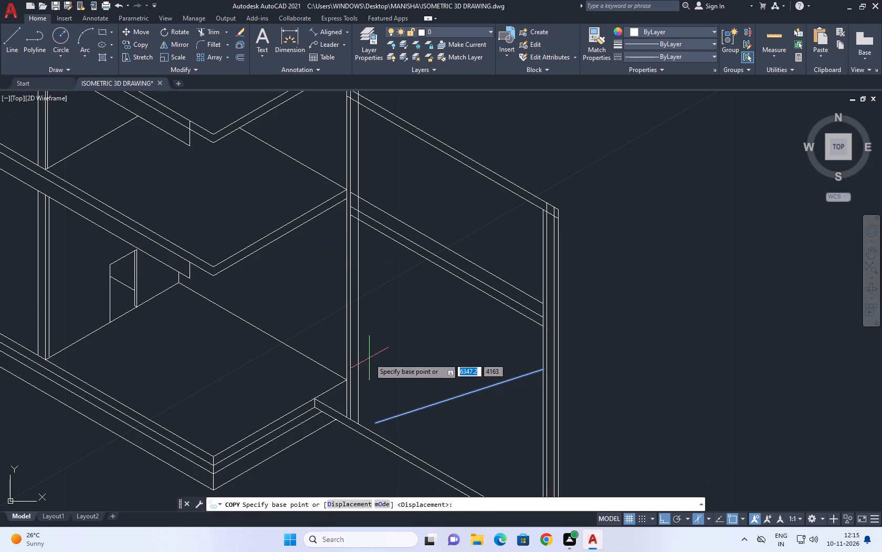
click(377, 425)
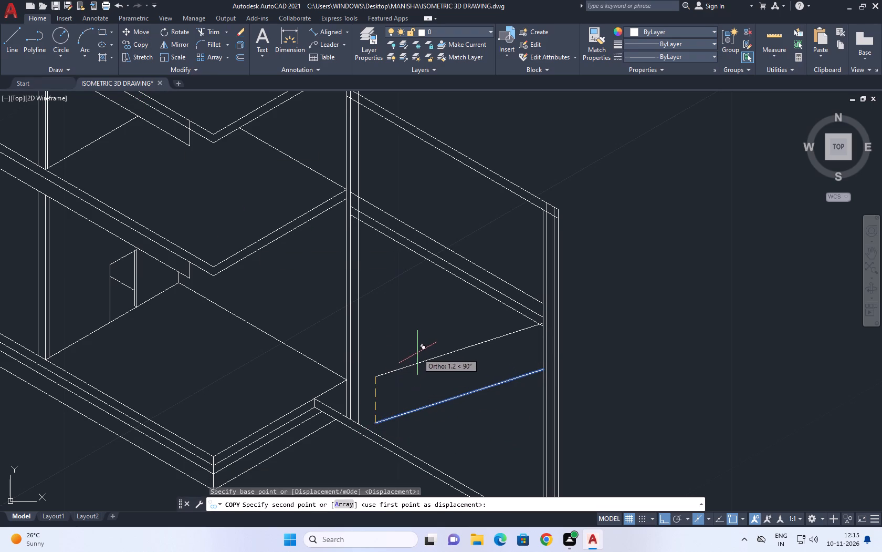
click(468, 347)
right_click(430, 328)
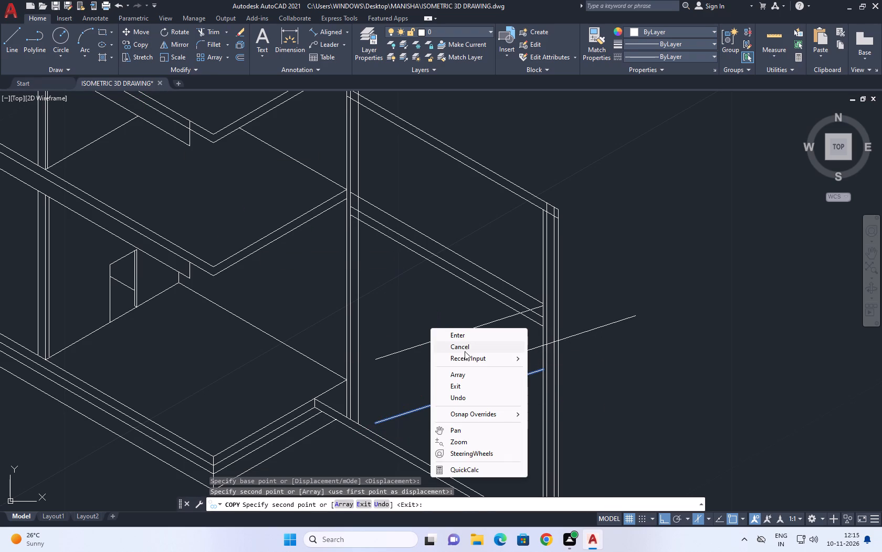
click(466, 347)
Trim away all parts of the copied sloping line that lie beyond the end wall's inner line.
click(215, 27)
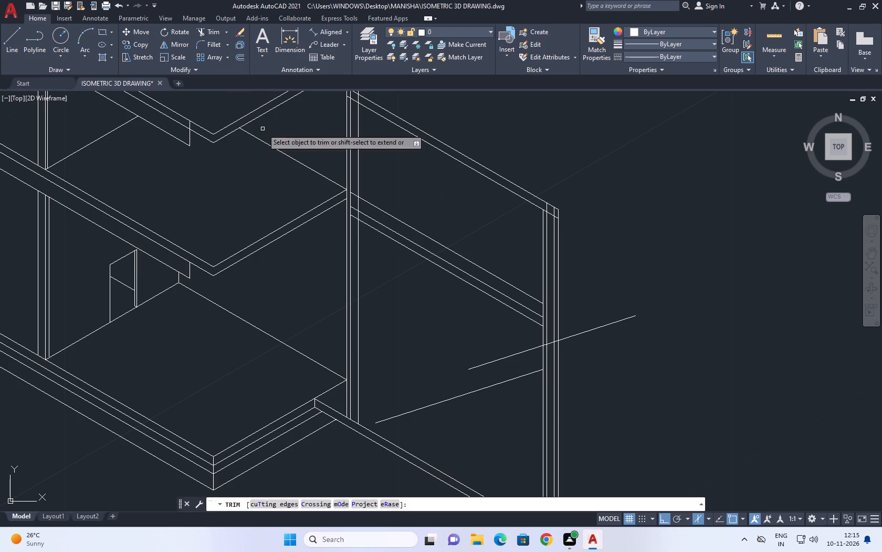
scroll(545, 354, up, 3)
click(550, 346)
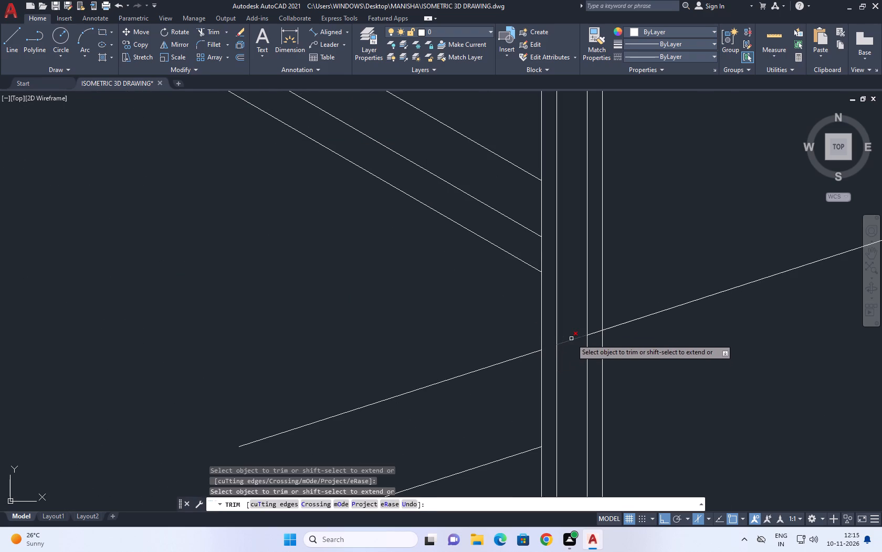
click(572, 337)
click(575, 361)
click(594, 333)
click(638, 325)
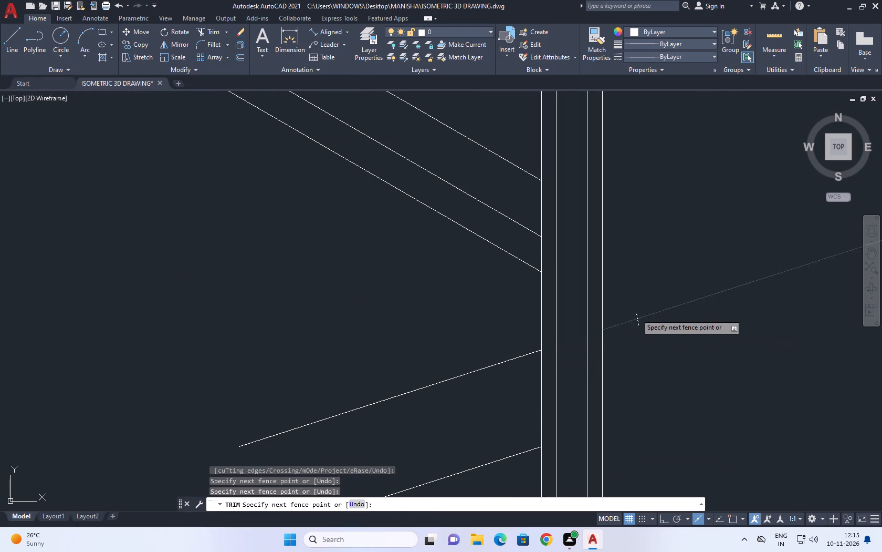
click(636, 314)
right_click(630, 298)
click(655, 315)
scroll(553, 295, down, 3)
right_click(441, 258)
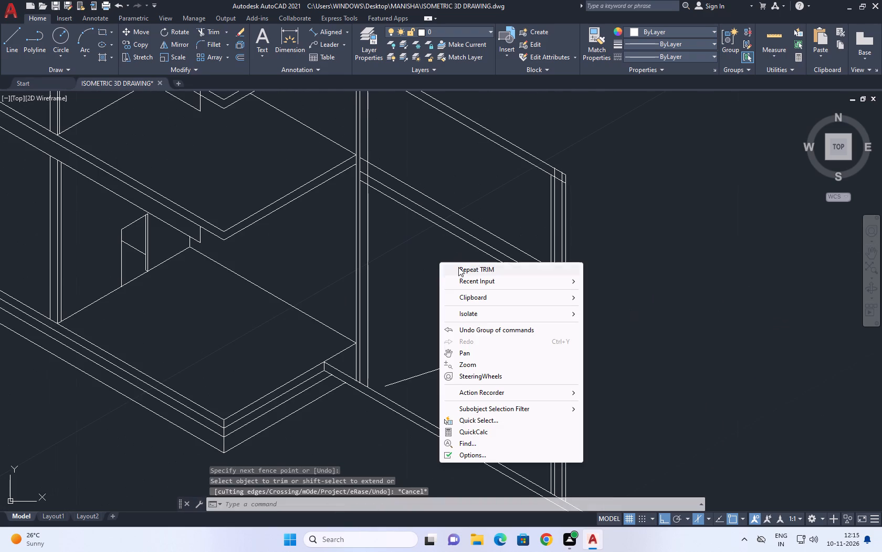
click(430, 264)
click(423, 278)
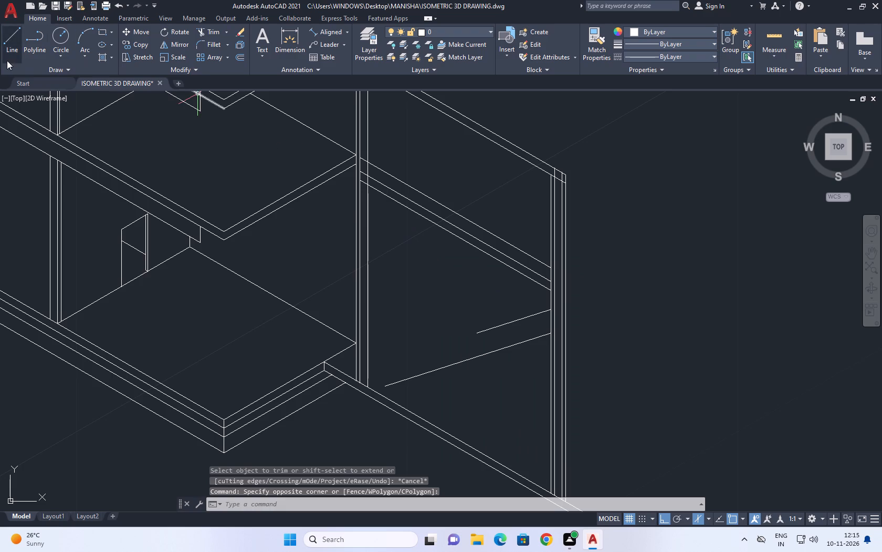
Draw a 30° line about 2 units long from the lower sloping line's lower end towards the copied sloping line.
click(4, 47)
click(387, 385)
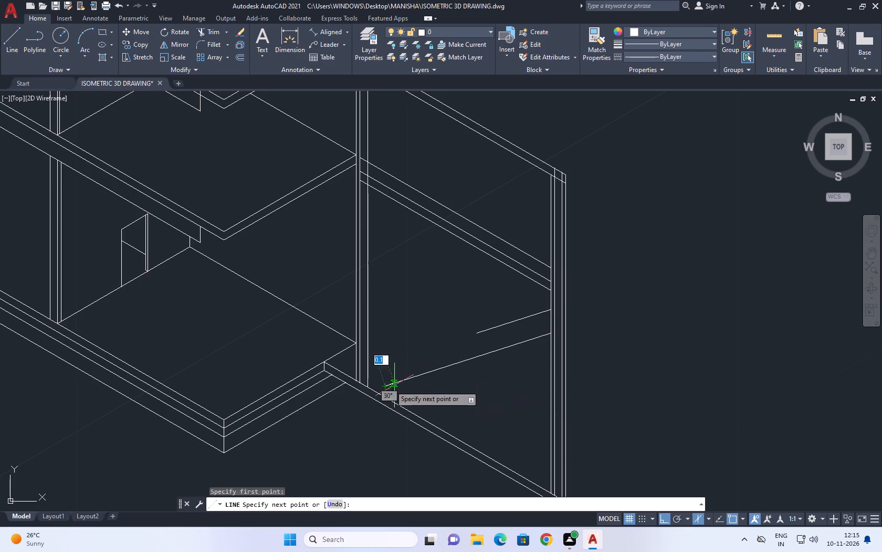
click(458, 315)
right_click(455, 312)
click(499, 324)
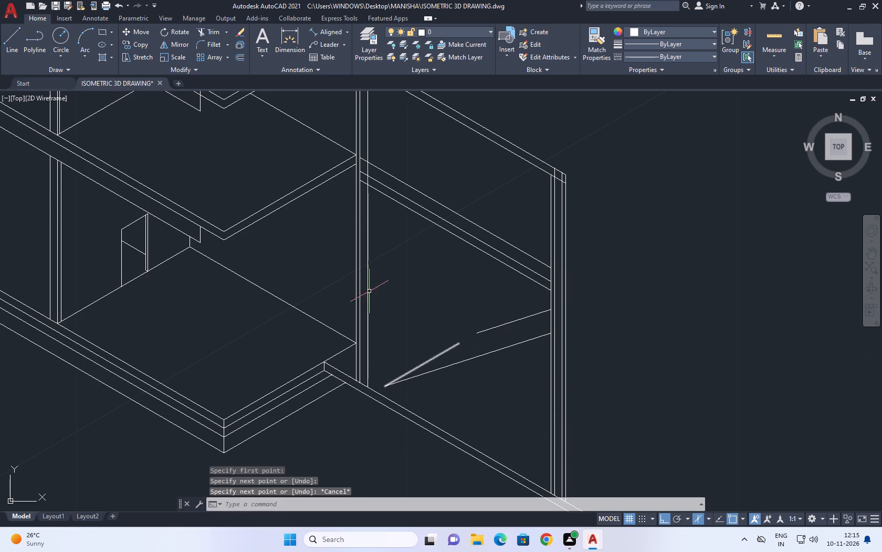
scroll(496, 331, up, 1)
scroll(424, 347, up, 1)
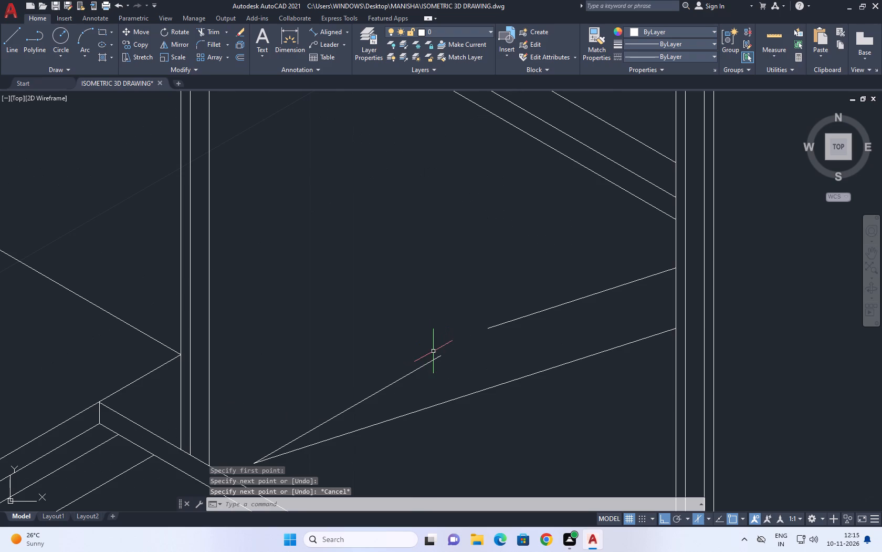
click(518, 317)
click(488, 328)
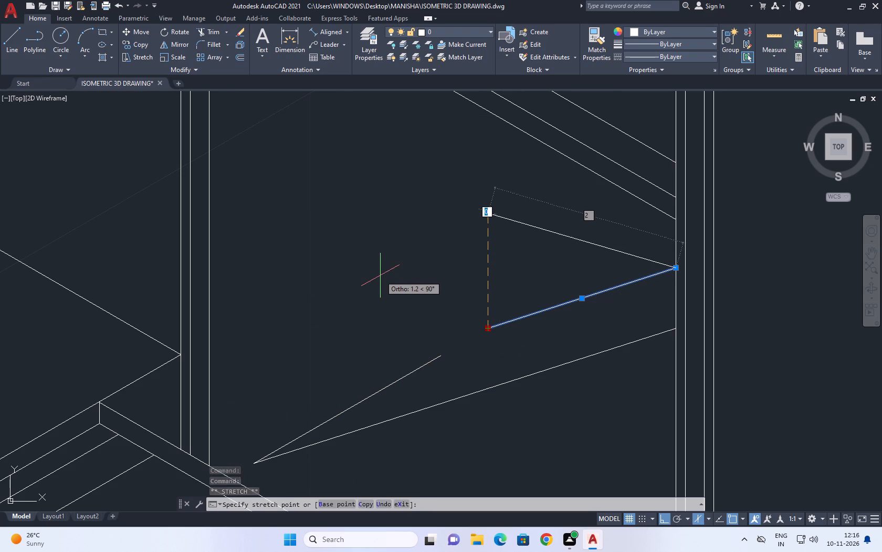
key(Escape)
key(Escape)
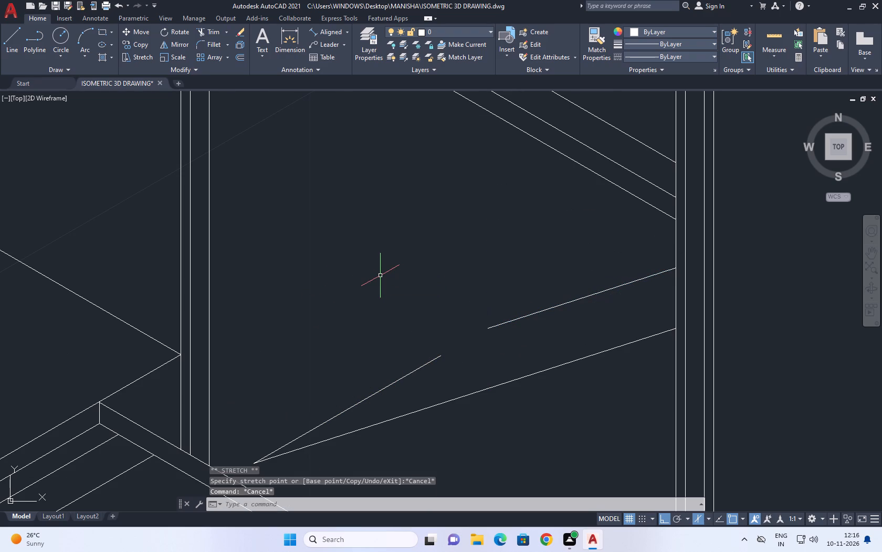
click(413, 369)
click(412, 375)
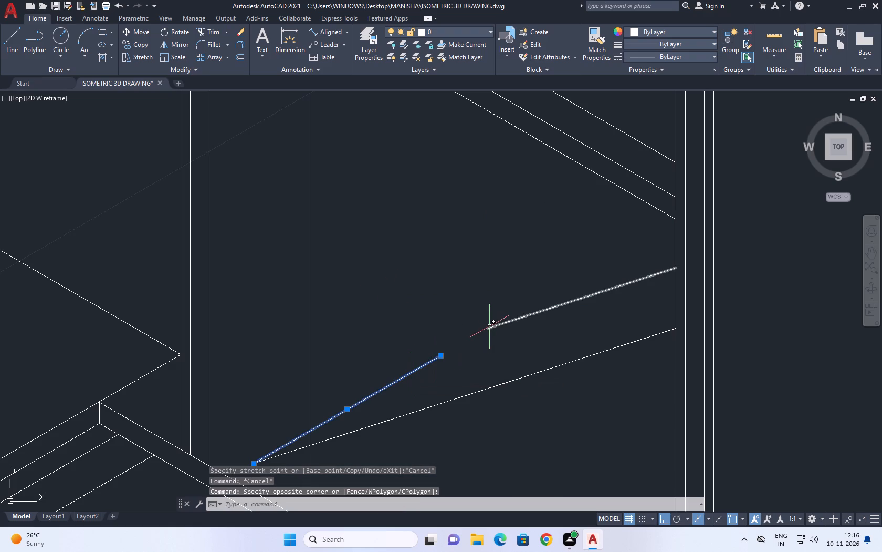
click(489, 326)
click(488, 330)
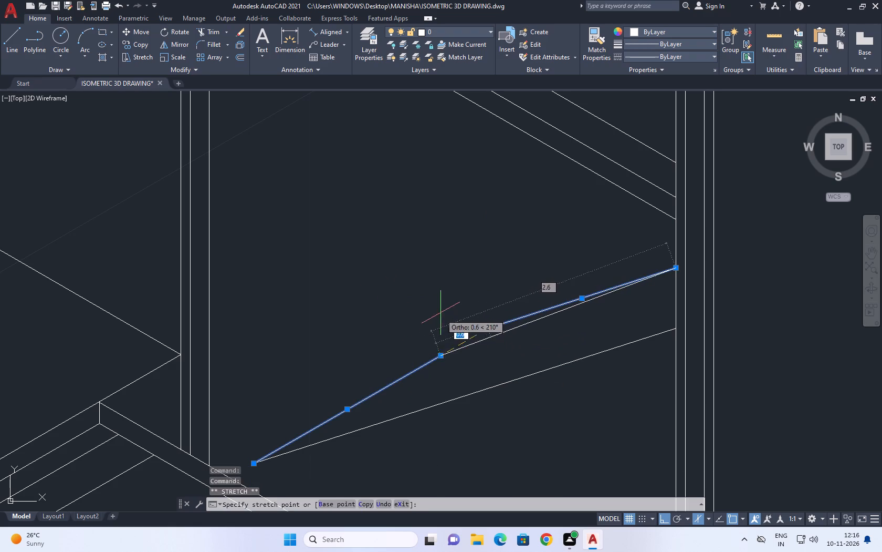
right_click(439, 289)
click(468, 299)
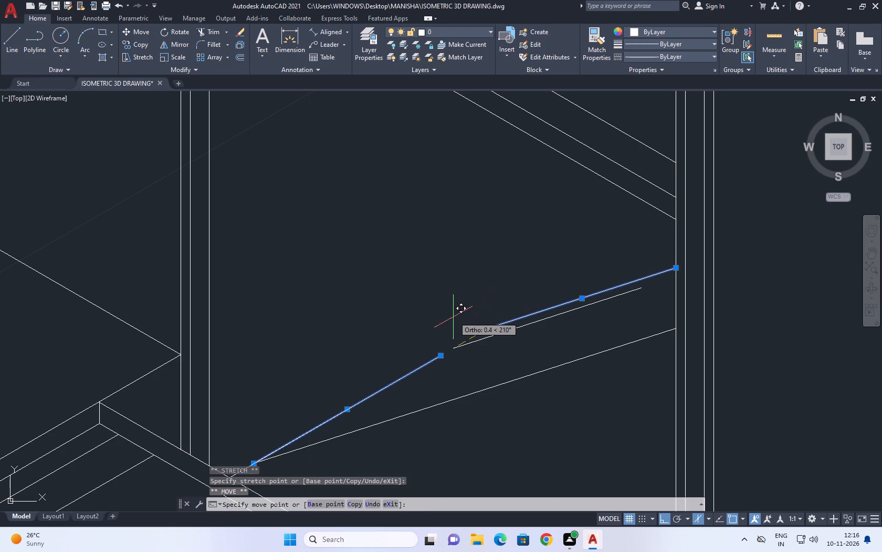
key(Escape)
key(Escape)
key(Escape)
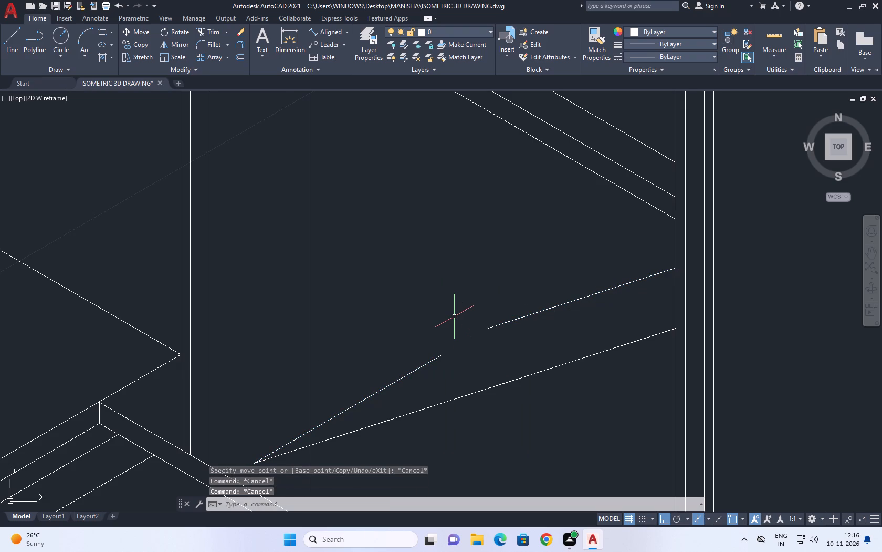
Fillet the new 30° line and the upper sloping line with radius 0 so they meet at a corner.
text(F)
key(space)
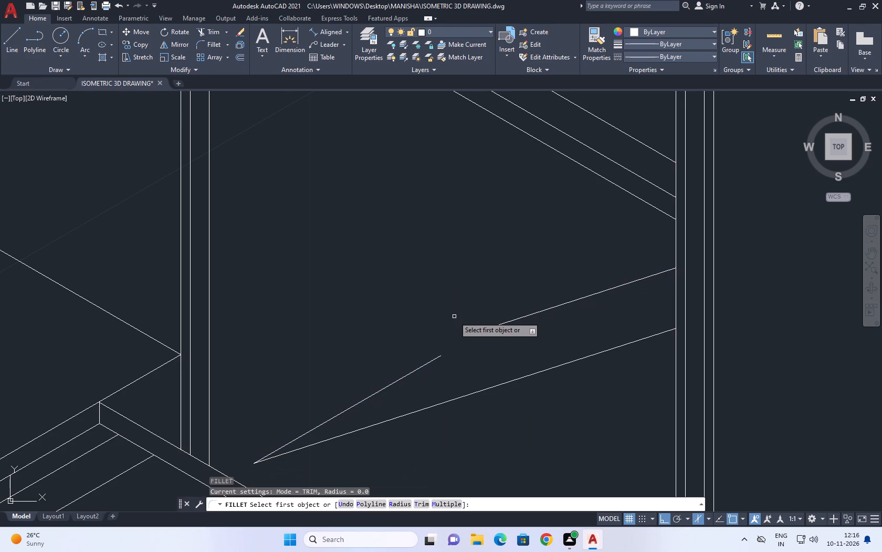
click(429, 363)
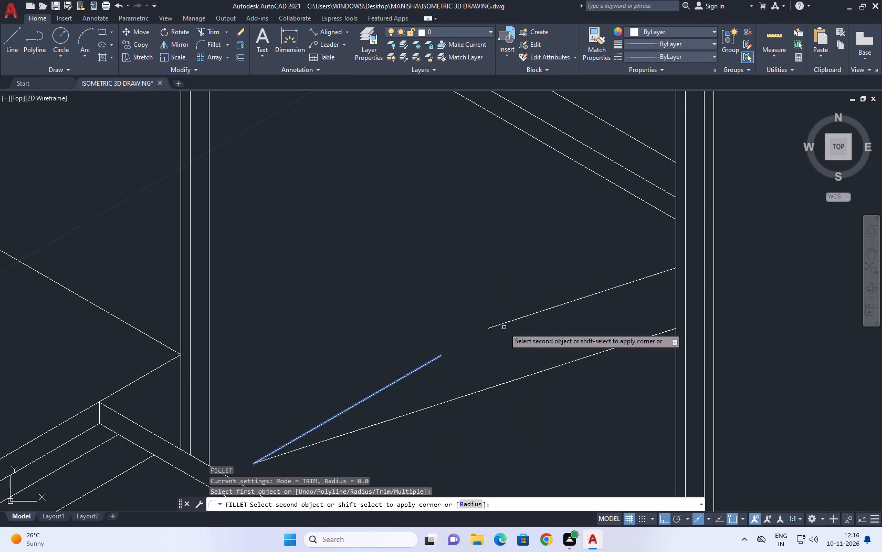
click(496, 325)
Draw a second 30° line from a point on the lower sloping line up towards the upper sloping line.
scroll(438, 349, down, 4)
middle_drag(377, 353, 383, 372)
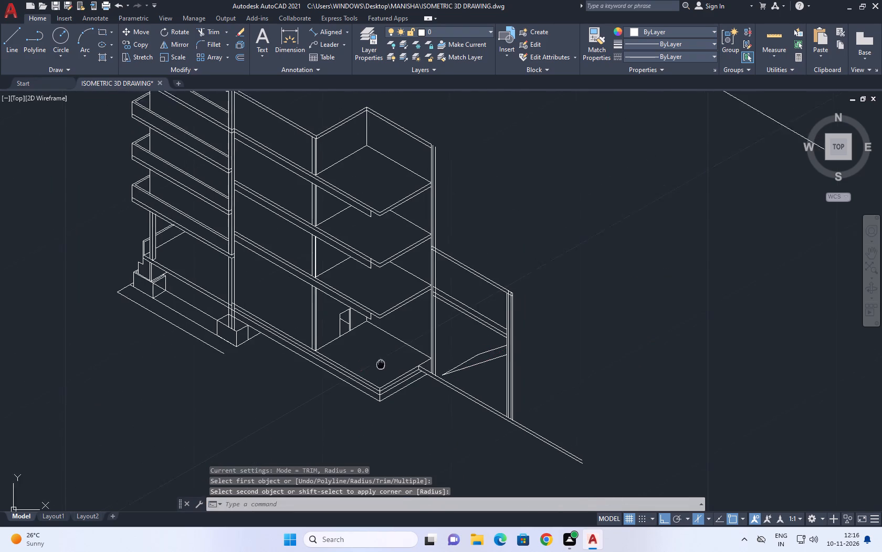
middle_drag(383, 372, 392, 398)
click(16, 40)
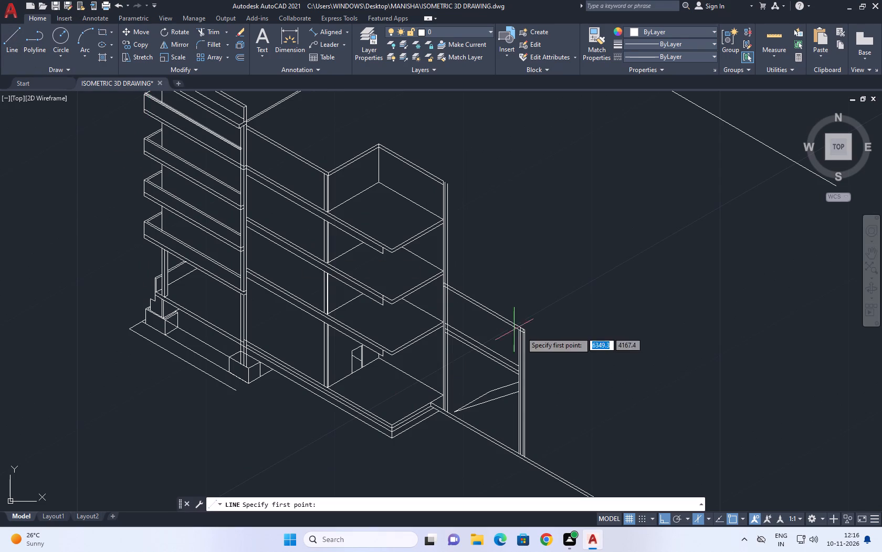
scroll(467, 421, up, 4)
click(461, 383)
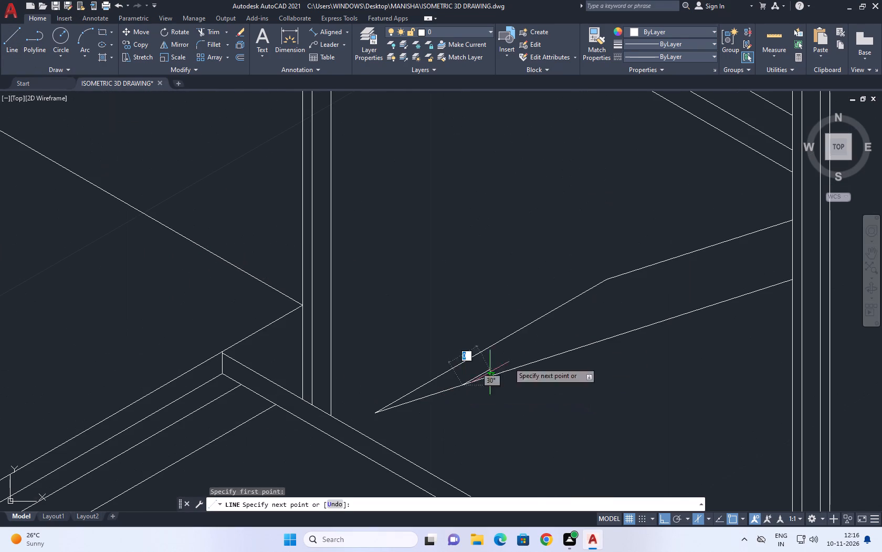
middle_drag(586, 297, 583, 325)
click(654, 272)
right_click(550, 257)
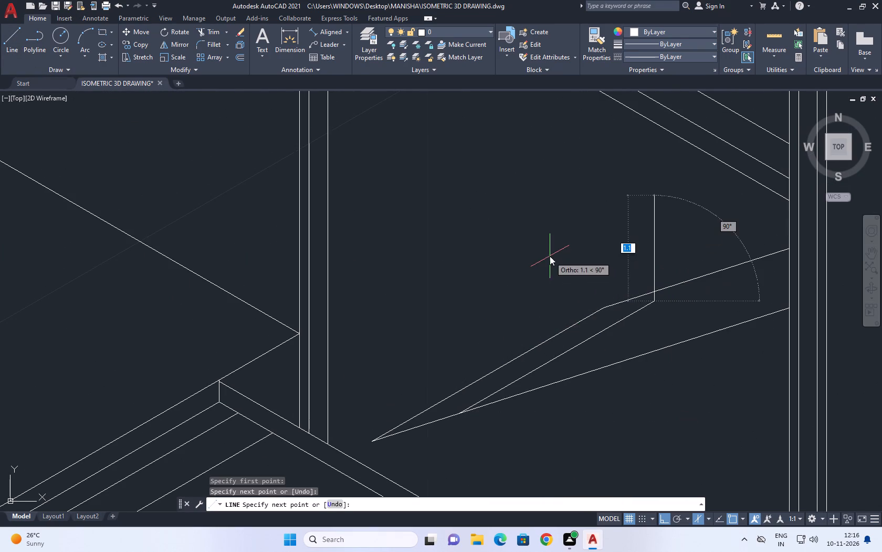
click(588, 278)
Lengthen the second 30° line by stretching its upper end along 30° towards the upper sloping line.
scroll(572, 282, down, 3)
middle_drag(634, 302, 579, 332)
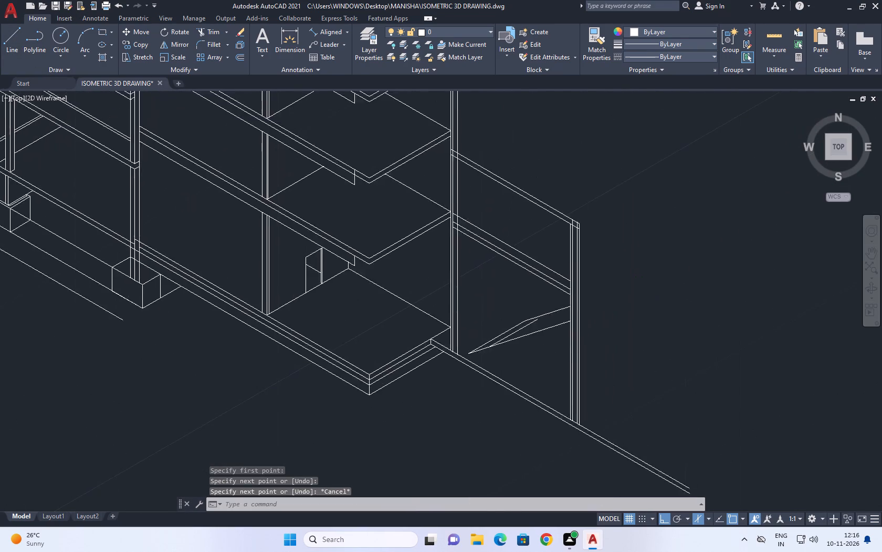
scroll(551, 330, up, 4)
click(516, 289)
click(473, 287)
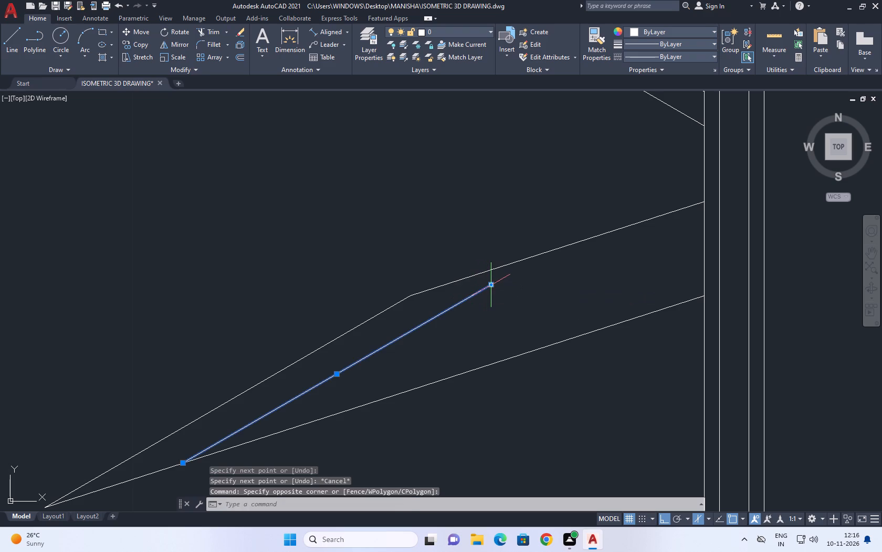
click(492, 287)
click(545, 221)
right_click(540, 218)
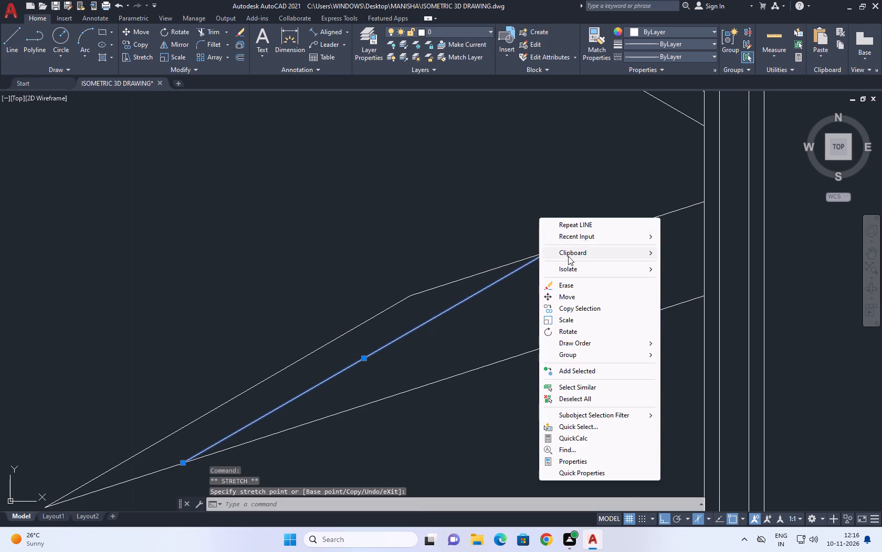
click(499, 218)
click(474, 224)
right_click(526, 268)
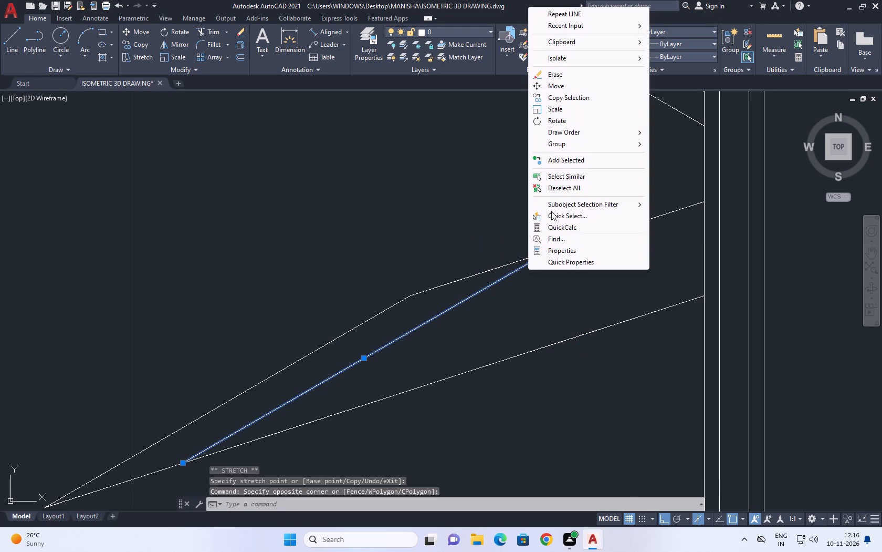
click(570, 187)
Stretch the second 30° line's upper end a little further so it just crosses the upper sloping line.
middle_drag(545, 243, 455, 298)
scroll(450, 315, up, 5)
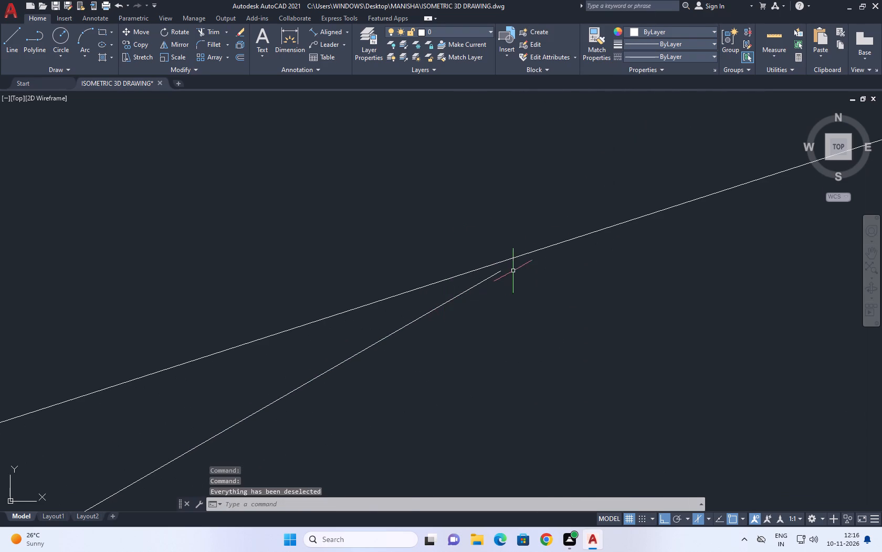
click(513, 271)
click(492, 268)
middle_drag(508, 274, 472, 304)
click(460, 300)
click(454, 313)
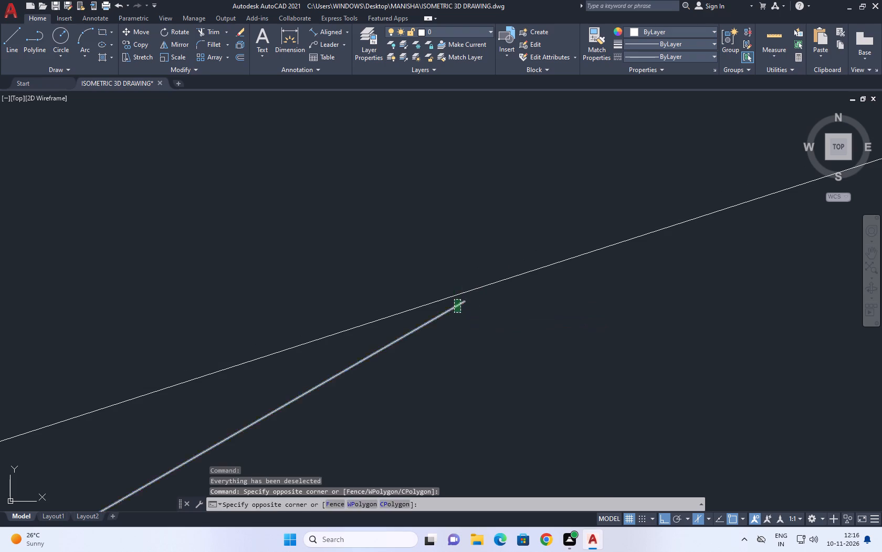
click(464, 303)
click(516, 242)
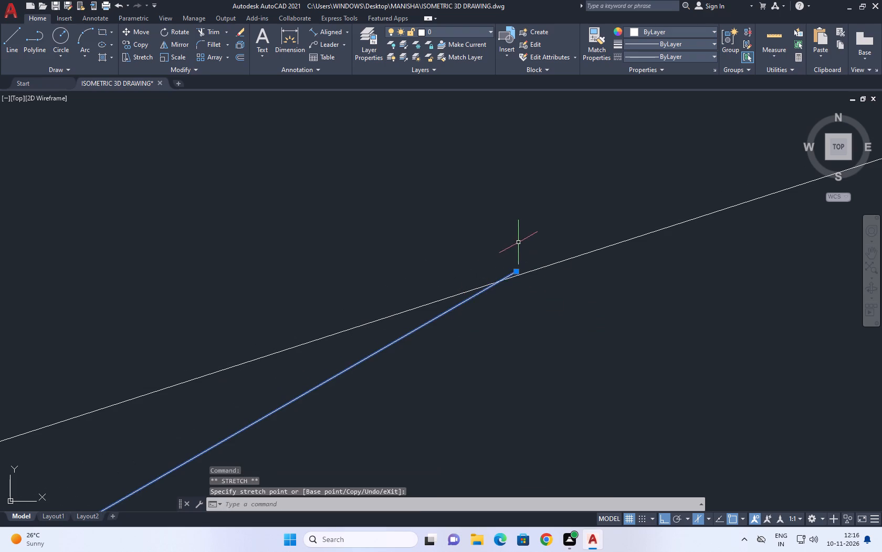
right_drag(461, 203, 454, 195)
click(497, 380)
Move the second 30° line by its lower end down the slope, closer to the first 30° line.
scroll(487, 278, down, 6)
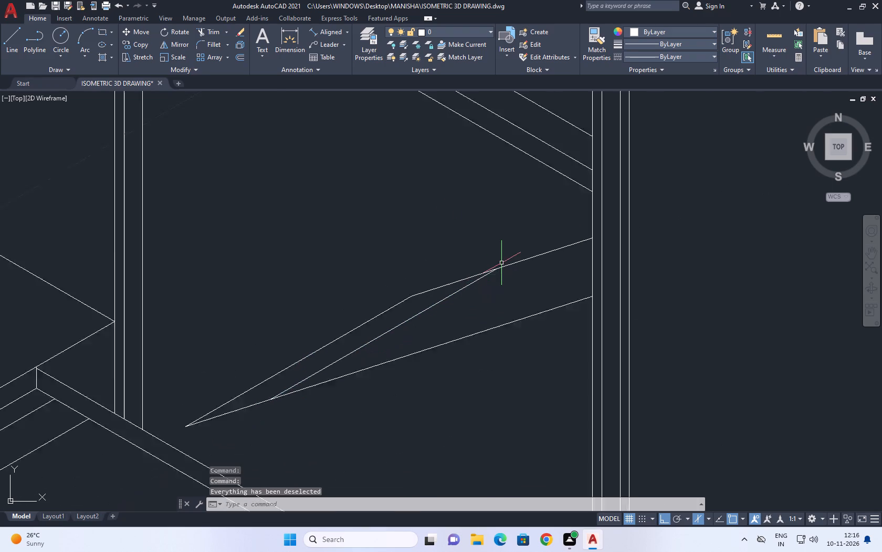
scroll(501, 263, down, 1)
scroll(413, 340, up, 1)
click(404, 304)
click(400, 312)
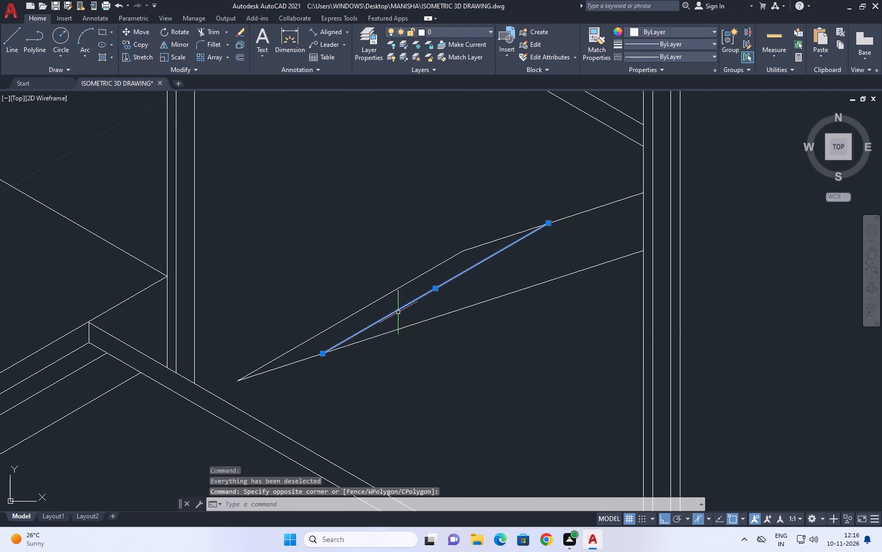
click(142, 30)
scroll(310, 339, up, 2)
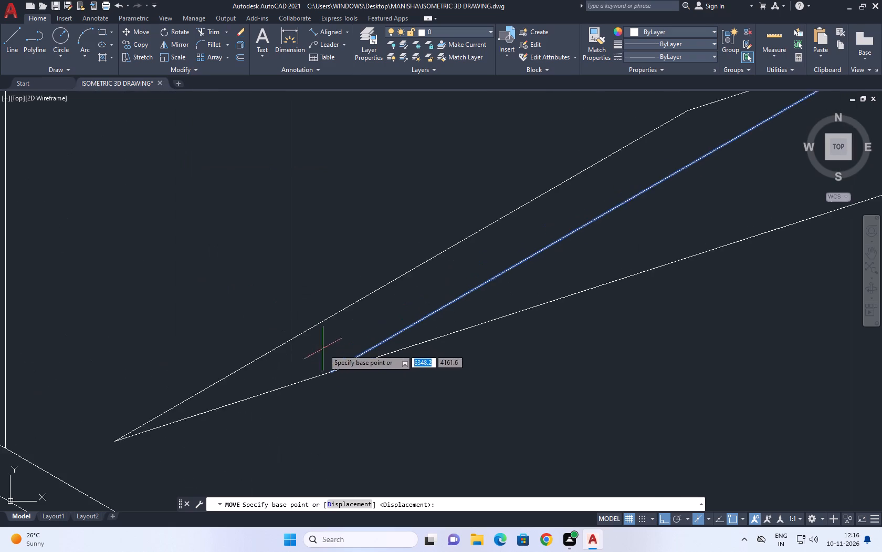
scroll(326, 351, up, 1)
click(331, 387)
scroll(333, 379, down, 1)
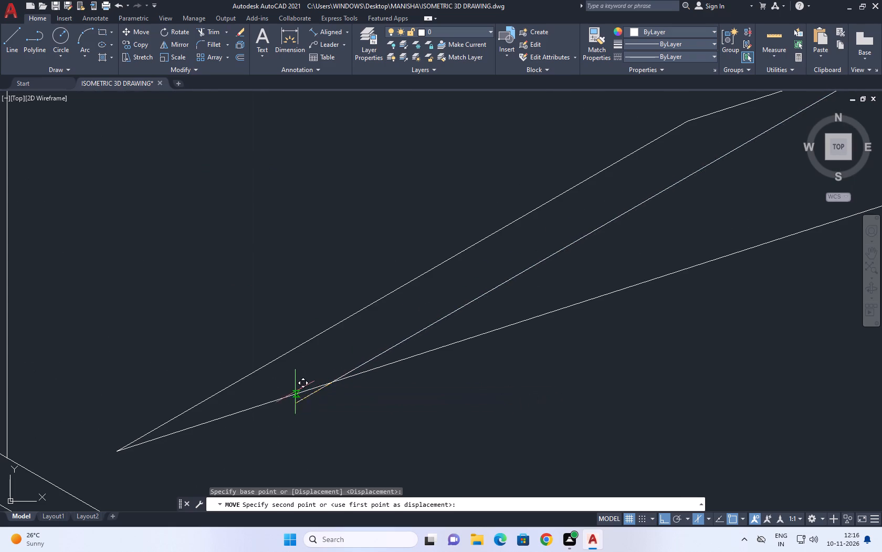
click(261, 404)
scroll(337, 377, down, 4)
scroll(383, 360, up, 1)
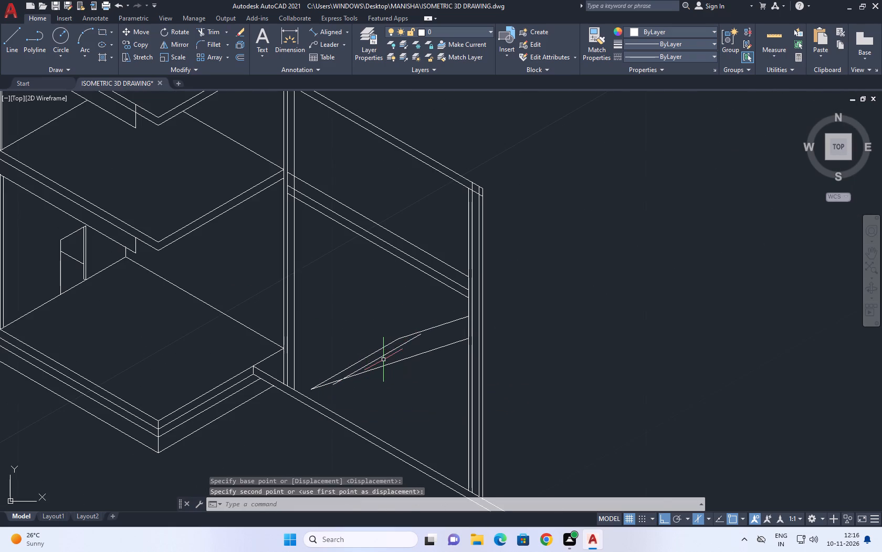
Move the second 30° line straight up so its lower end sits on the lower sloping line.
click(382, 359)
click(379, 356)
click(140, 29)
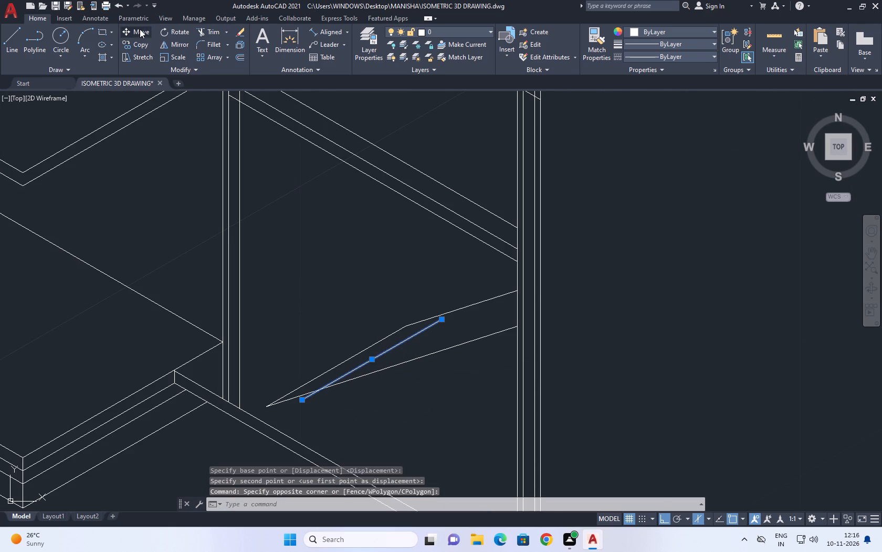
scroll(299, 402, up, 2)
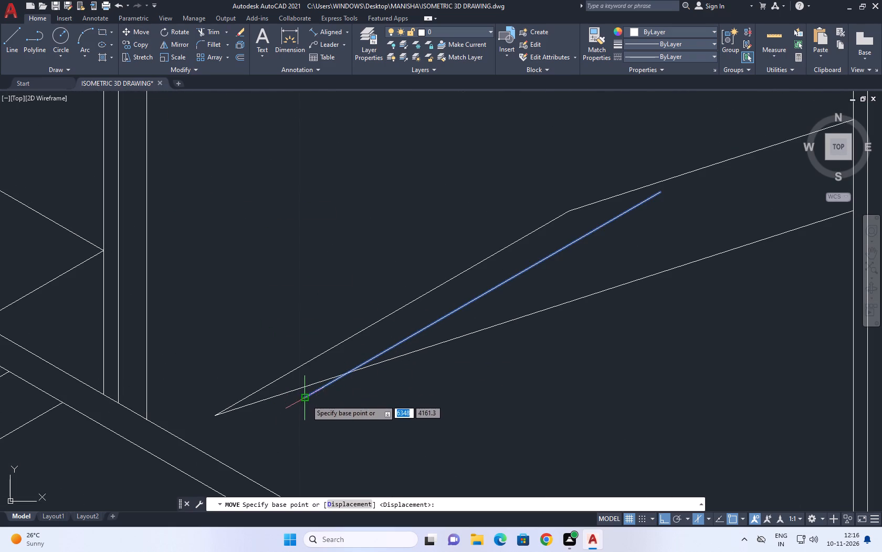
click(304, 398)
click(305, 384)
scroll(390, 373, down, 1)
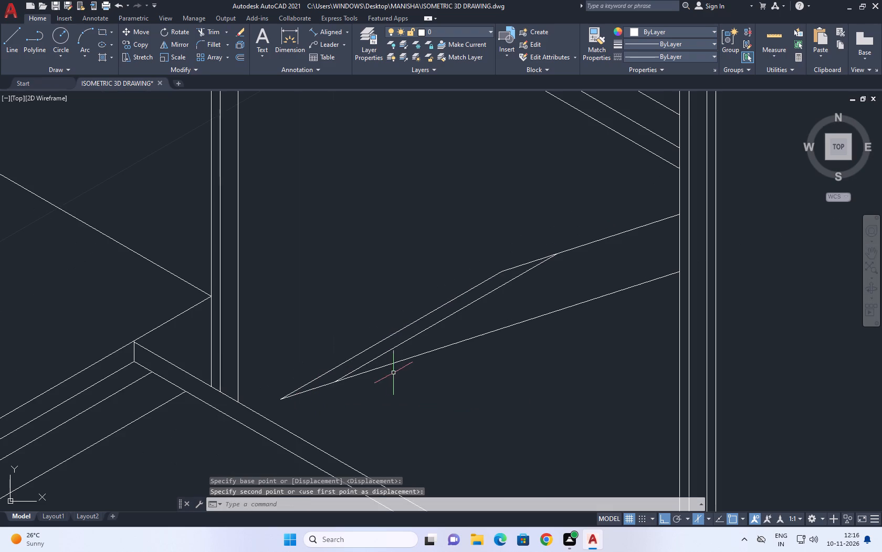
Copy both 30° lines three times up the slope, spacing the copies along the lower sloping line.
scroll(333, 389, up, 5)
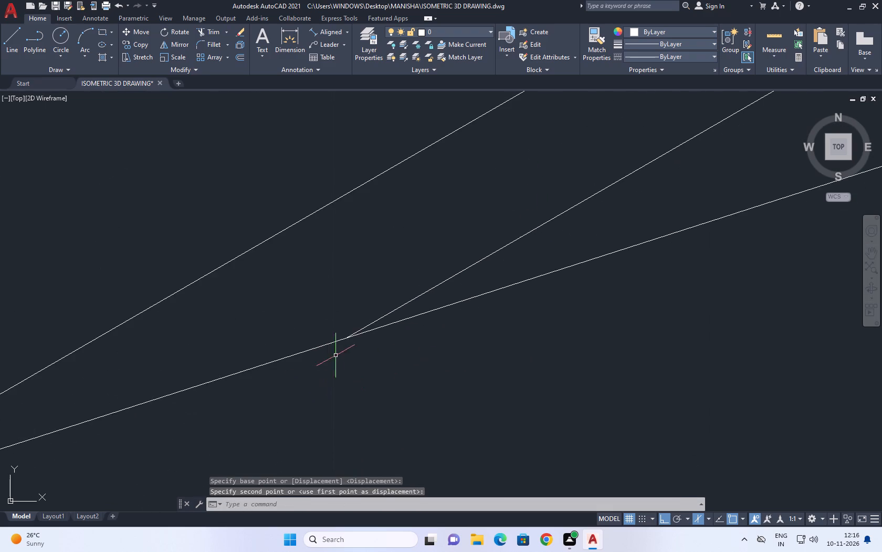
scroll(354, 338, up, 3)
scroll(349, 324, down, 2)
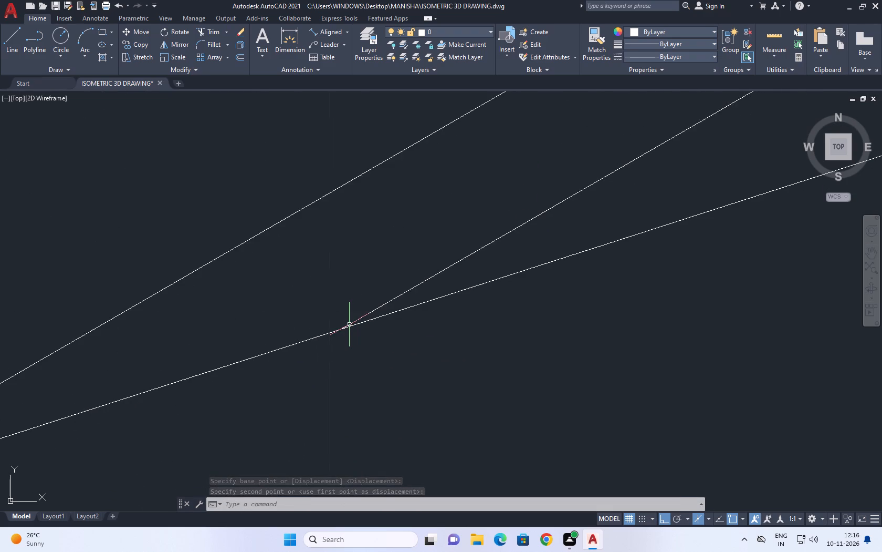
scroll(349, 324, down, 3)
middle_drag(393, 243, 290, 314)
scroll(287, 318, down, 3)
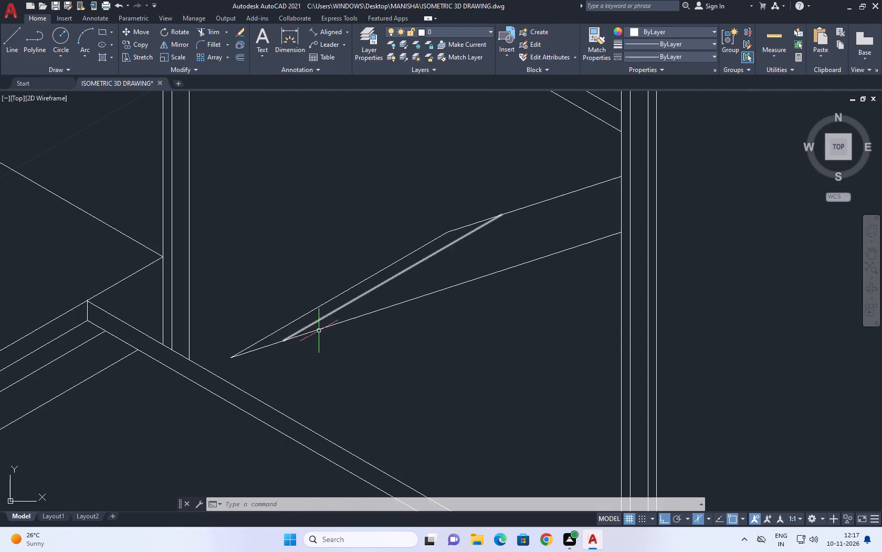
click(371, 293)
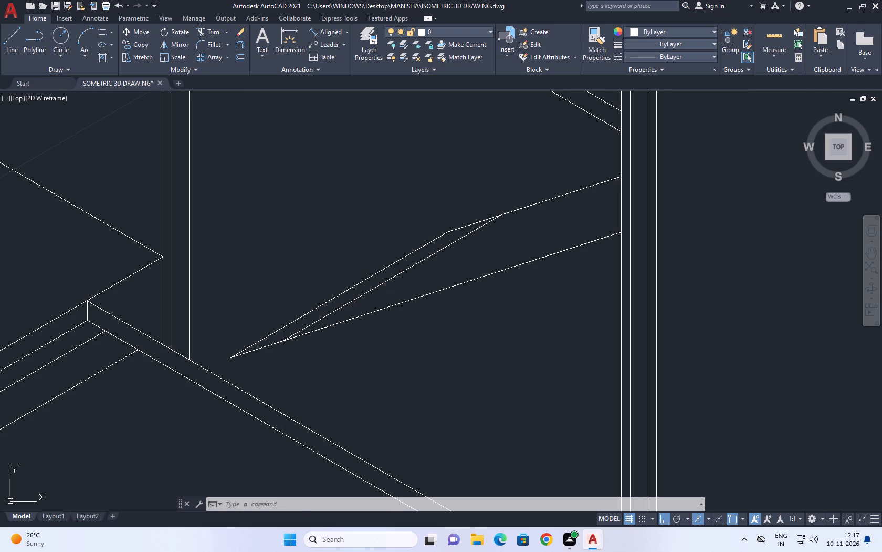
click(358, 285)
click(349, 289)
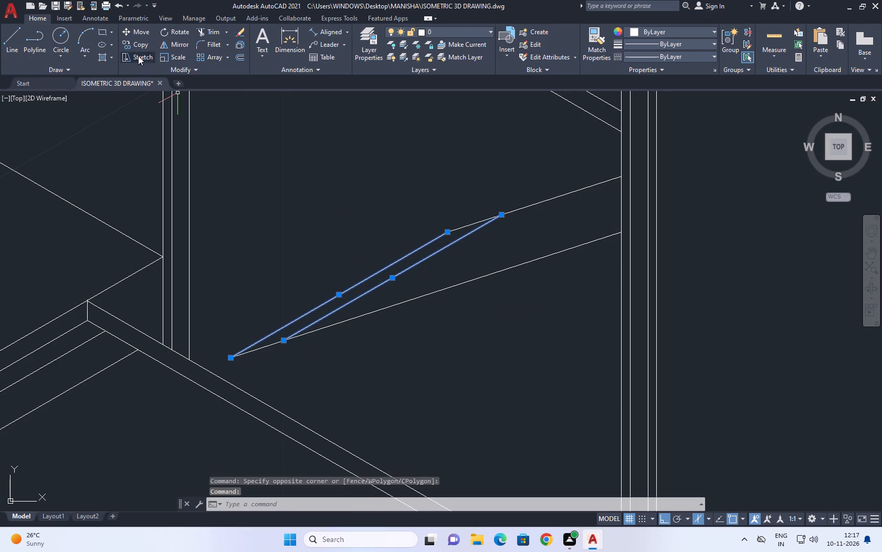
click(139, 46)
click(228, 357)
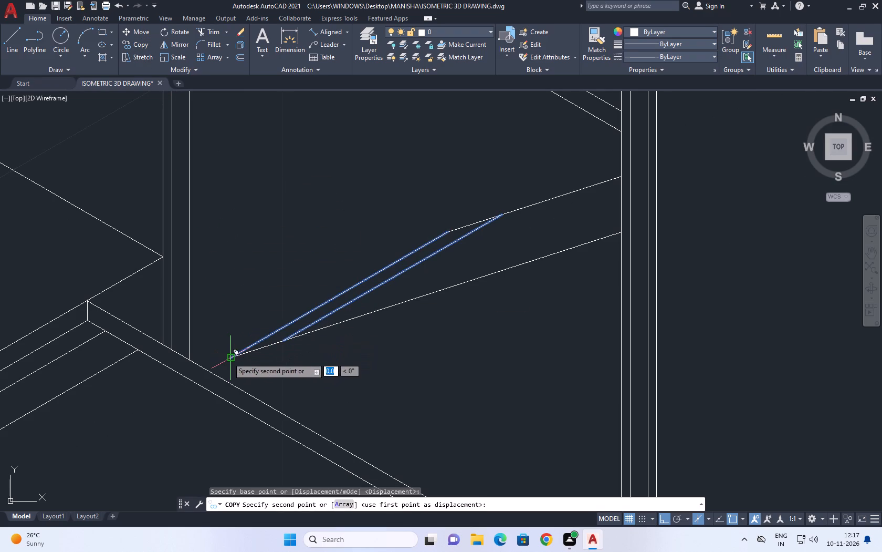
click(285, 340)
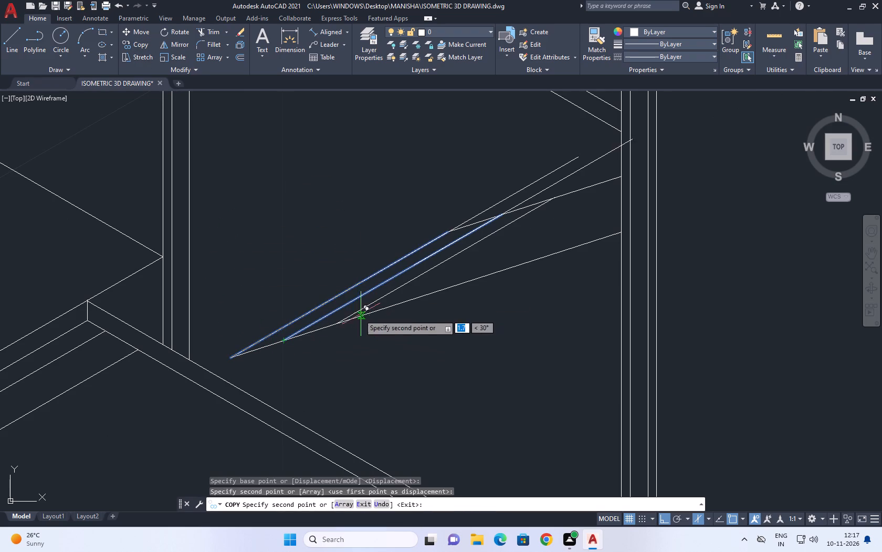
click(342, 321)
click(401, 305)
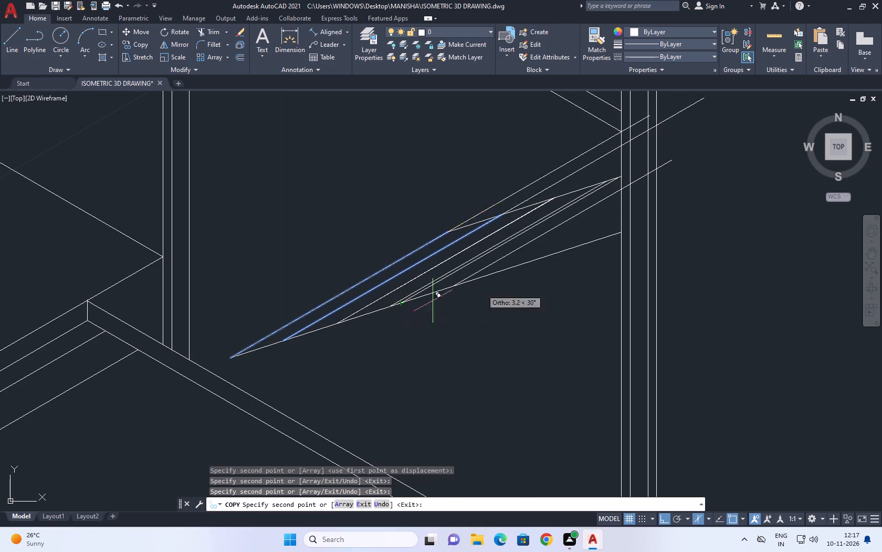
right_click(349, 195)
click(389, 209)
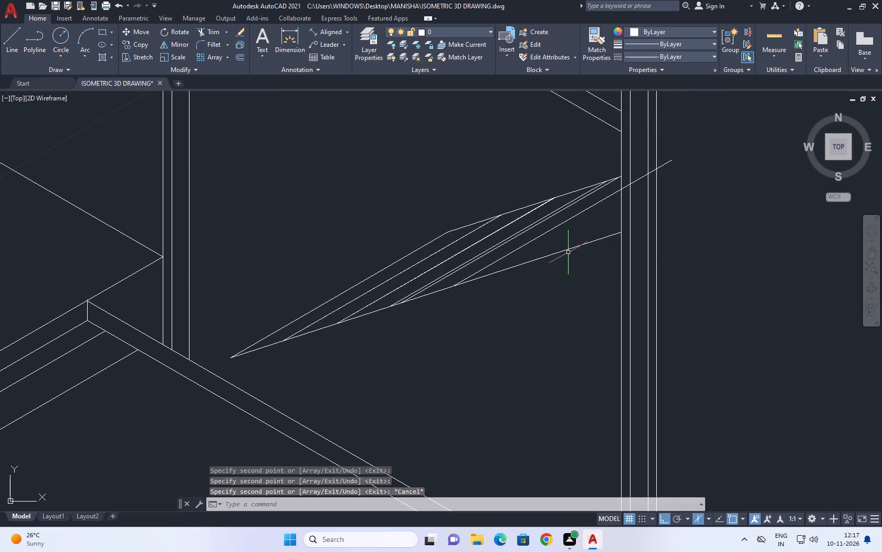
Erase the two uppermost 30° line copies, nearest the column.
scroll(535, 243, up, 1)
click(532, 243)
click(514, 235)
click(505, 231)
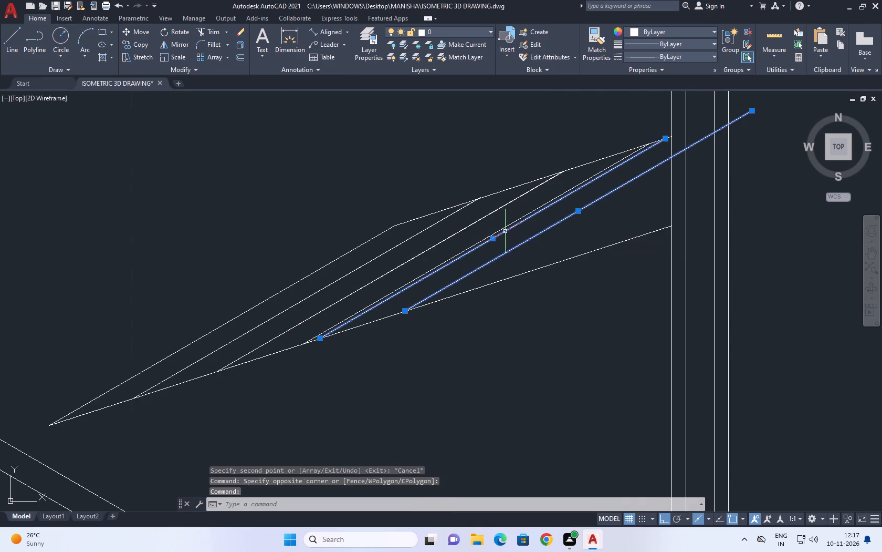
right_click(377, 189)
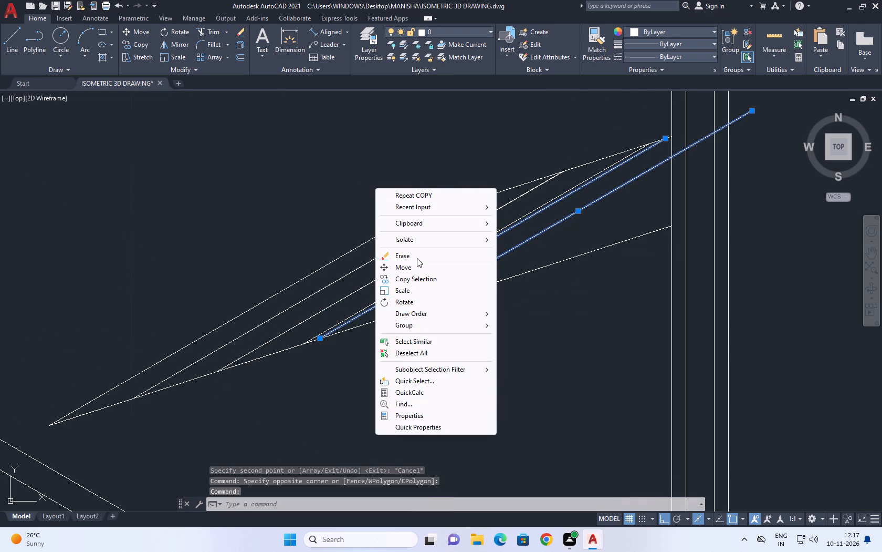
click(417, 258)
Copy the 30° lines between the sloping lines up the slope, placing the lowest one's end at the last line's lower end.
scroll(407, 285, down, 2)
middle_drag(350, 289, 366, 312)
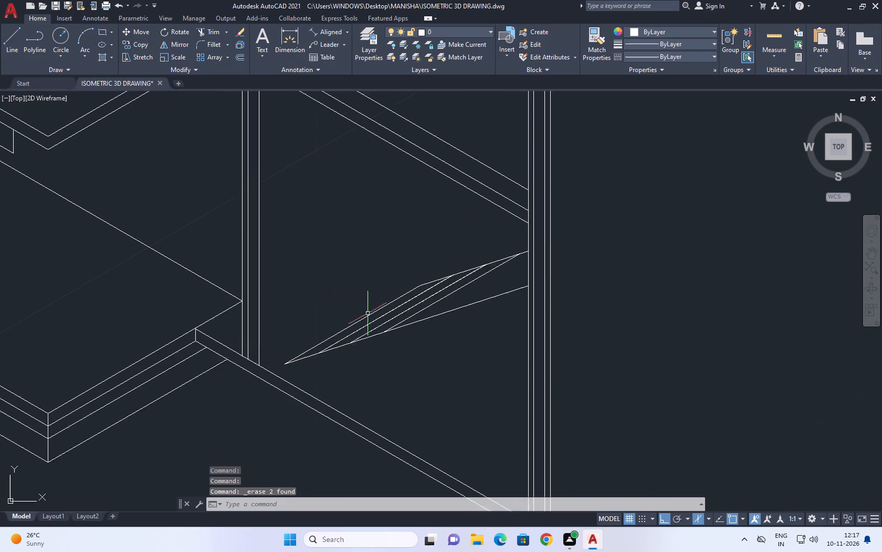
scroll(390, 305, up, 2)
click(527, 297)
drag(514, 290, 490, 289)
click(496, 287)
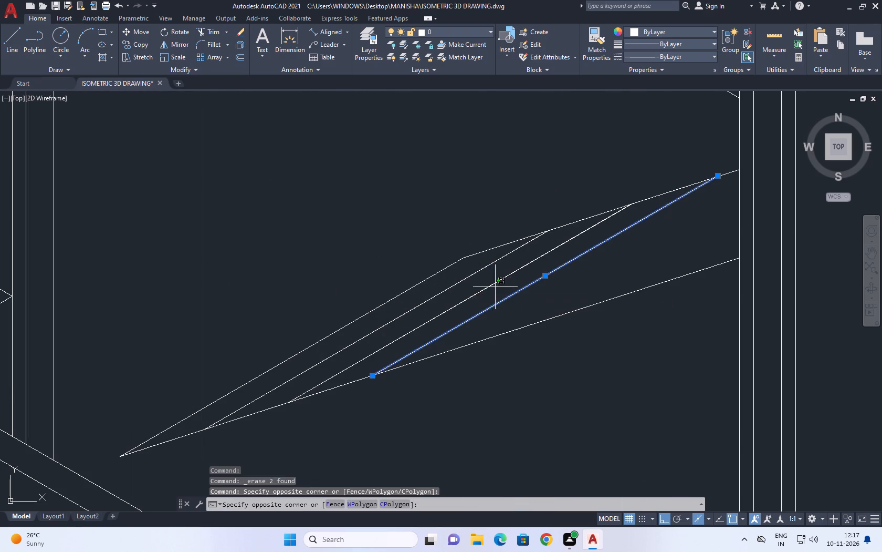
drag(488, 287, 463, 285)
click(444, 291)
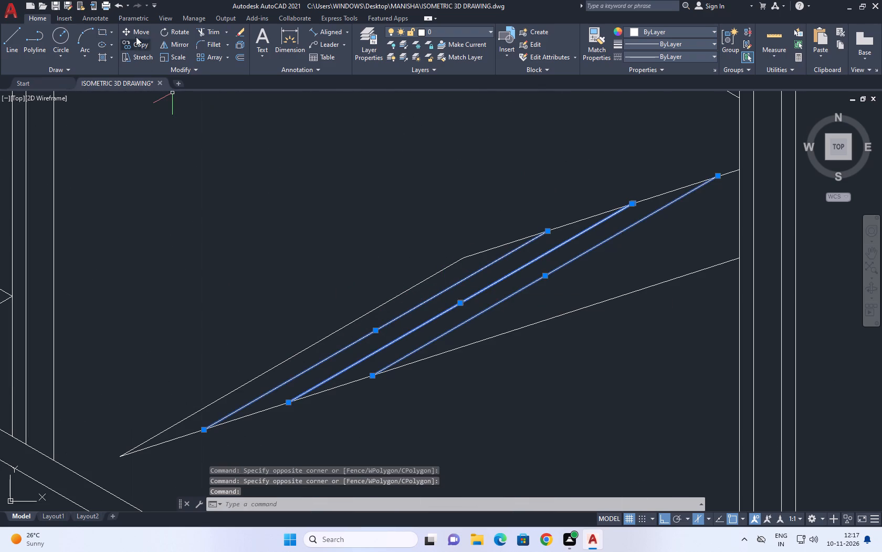
click(140, 43)
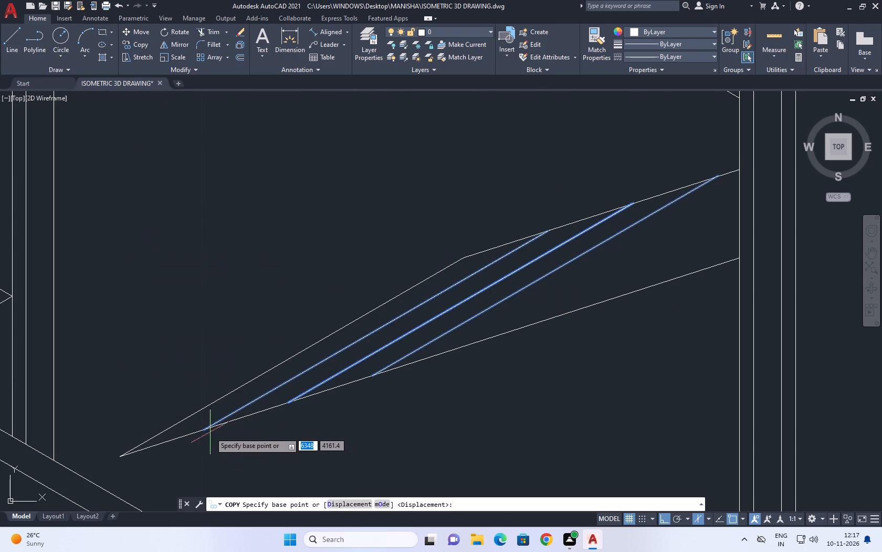
click(205, 431)
click(373, 376)
scroll(367, 377, down, 3)
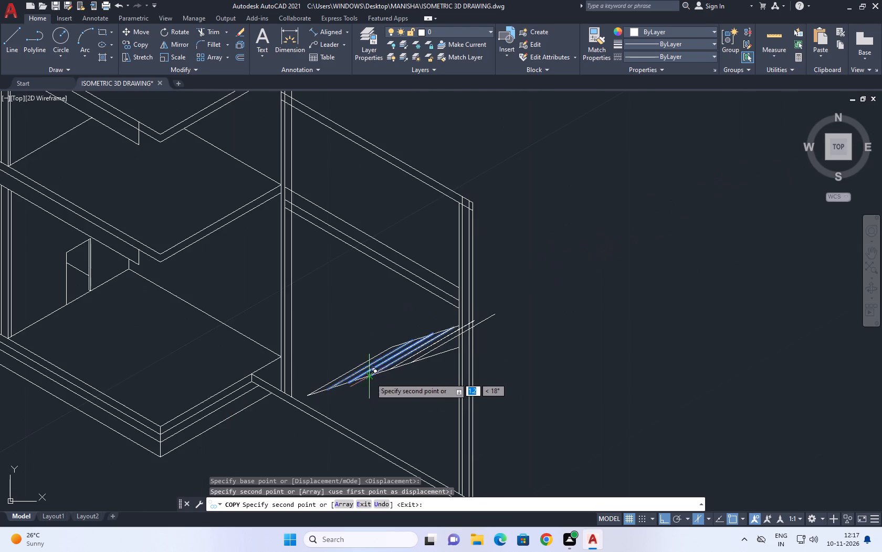
right_click(414, 312)
click(447, 324)
Trim the copied 30° lines where they enter the column at its near vertical edge.
middle_drag(448, 316, 454, 330)
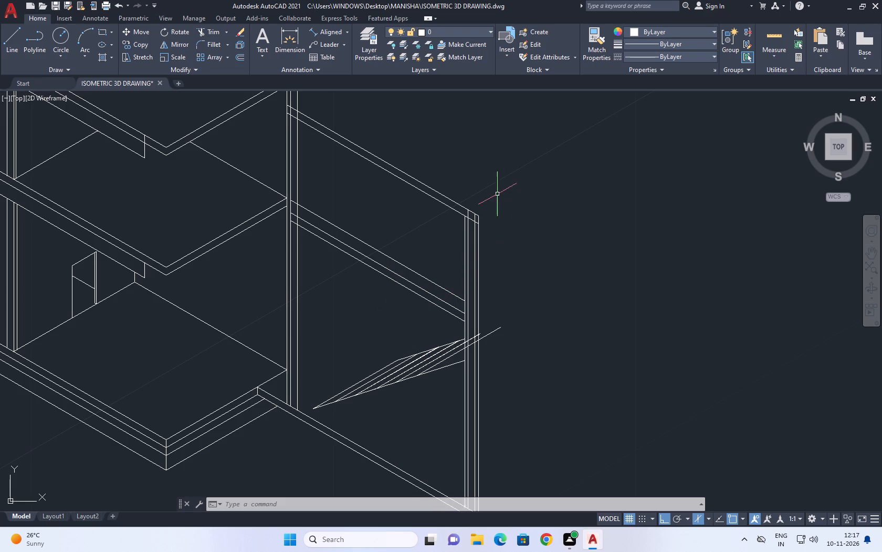
scroll(439, 352, up, 3)
middle_drag(515, 349, 515, 326)
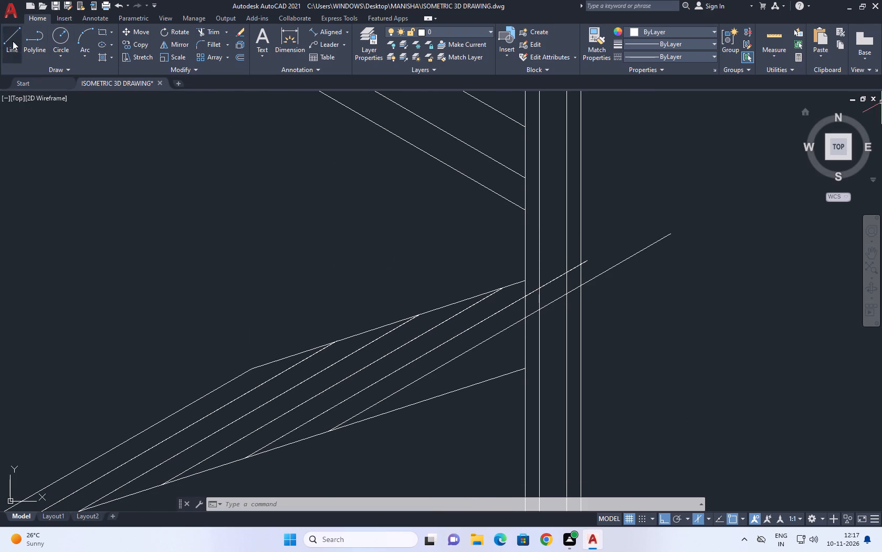
key(t)
key(r)
key(space)
scroll(391, 284, down, 2)
scroll(459, 294, up, 3)
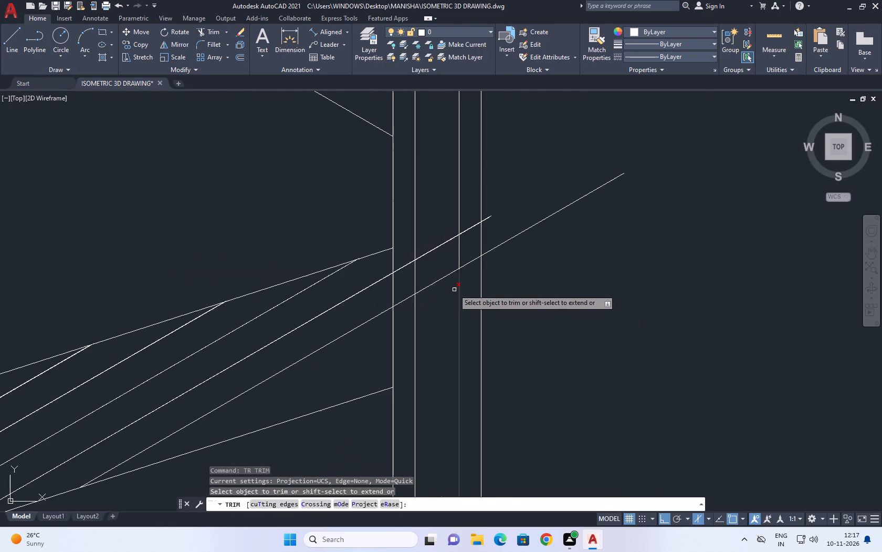
click(409, 259)
drag(402, 308, 401, 316)
key(space)
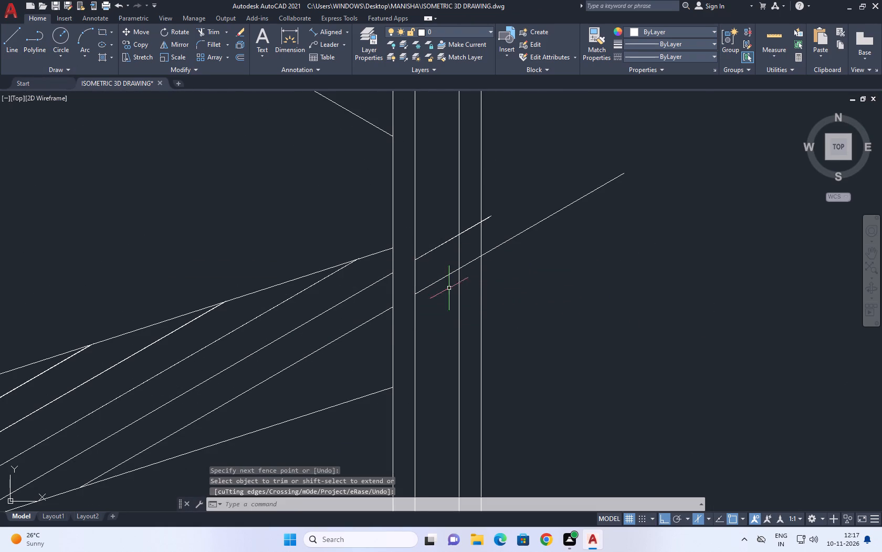
Erase the leftover 30° line pieces crossing and extending beyond the column.
drag(448, 300, 442, 287)
click(428, 229)
key(Delete)
Copy the 30° lines ending at the column up the slope, from the lower one's start to the last one's start.
scroll(425, 246, down, 2)
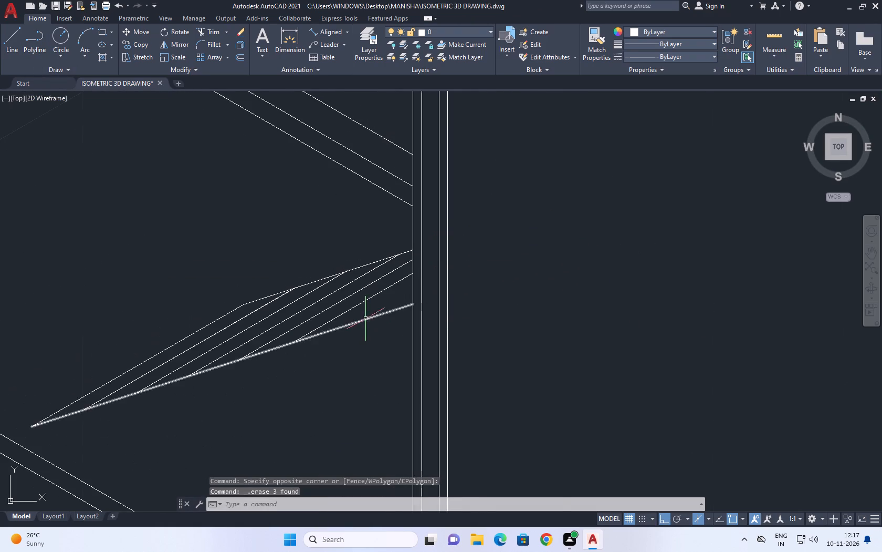
scroll(357, 305, up, 2)
drag(360, 309, 354, 304)
click(339, 291)
click(328, 293)
click(311, 282)
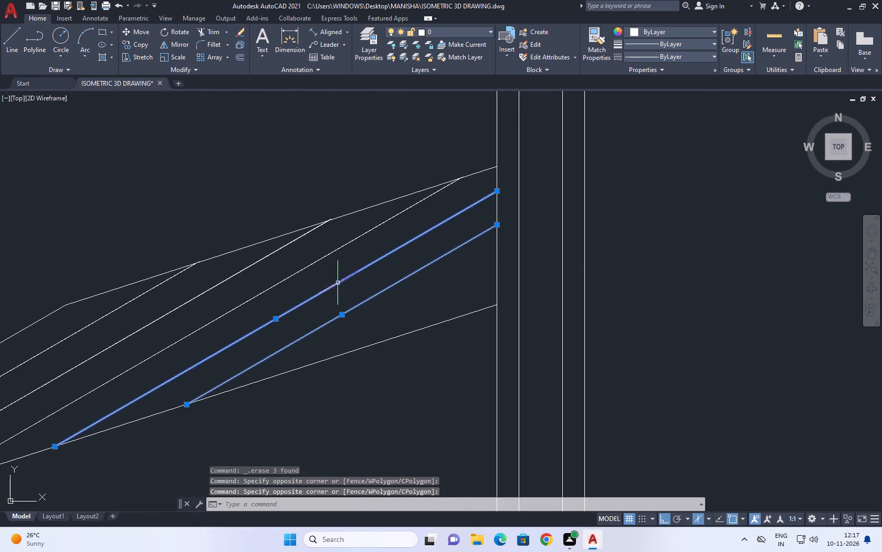
middle_drag(341, 306, 348, 324)
key(c)
key(o)
key(space)
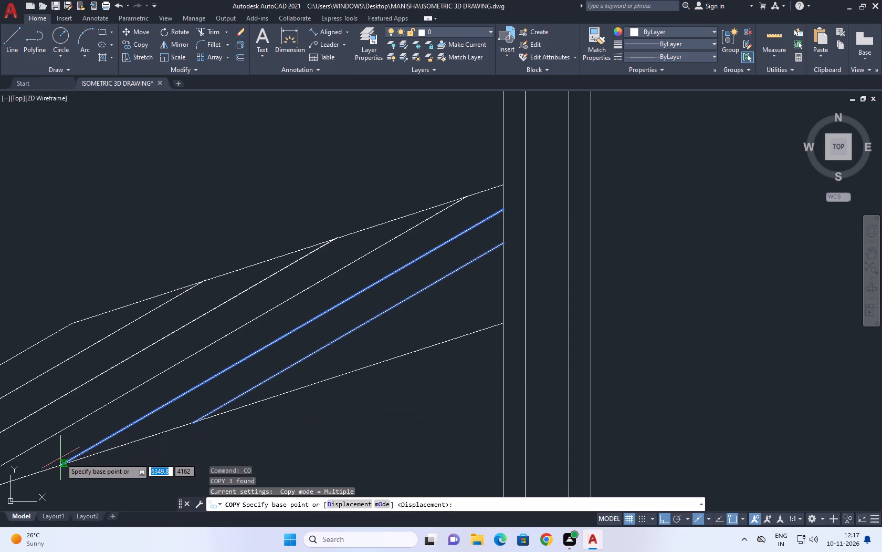
click(57, 464)
click(198, 426)
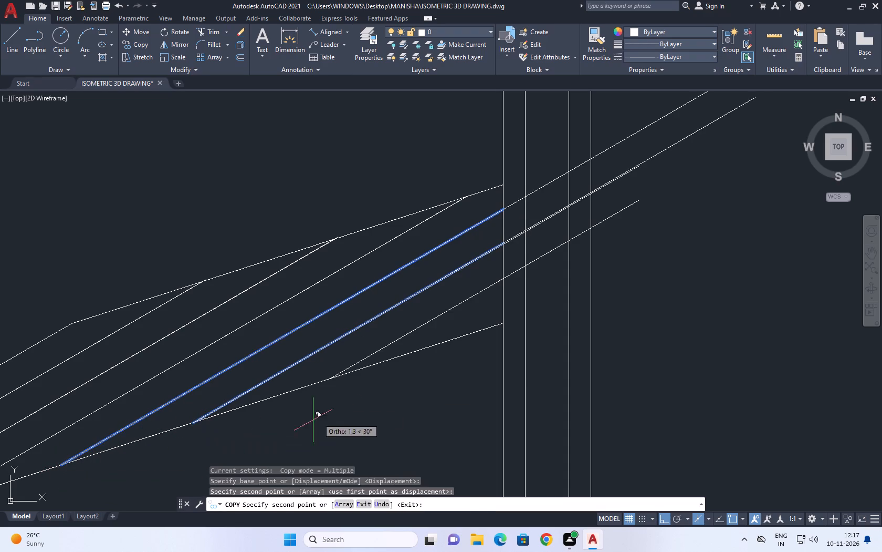
key(space)
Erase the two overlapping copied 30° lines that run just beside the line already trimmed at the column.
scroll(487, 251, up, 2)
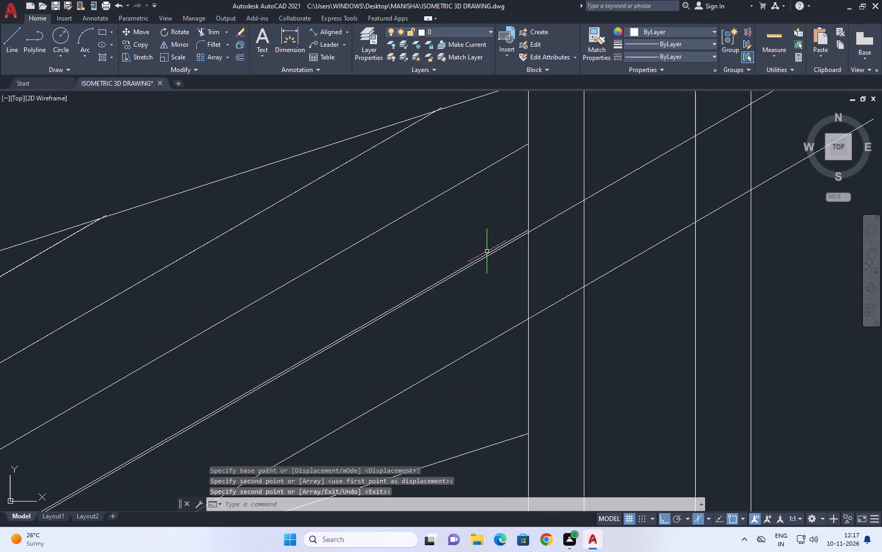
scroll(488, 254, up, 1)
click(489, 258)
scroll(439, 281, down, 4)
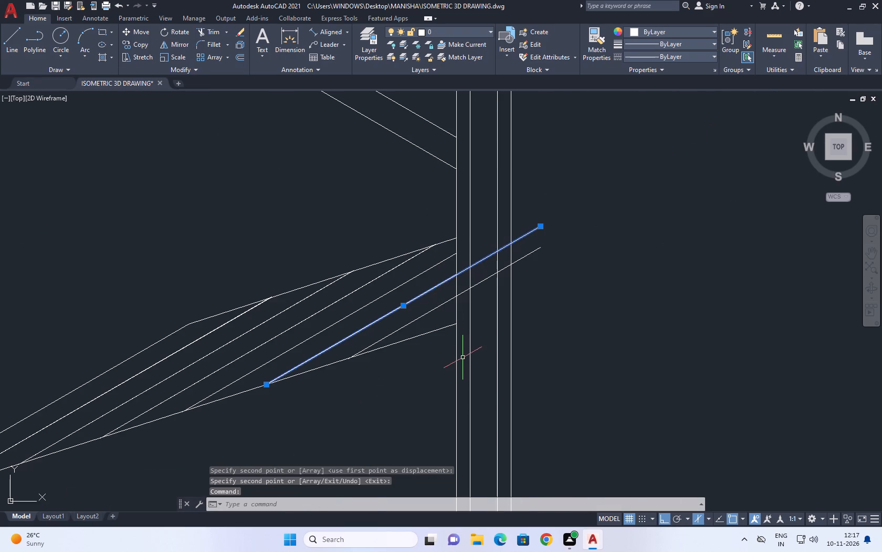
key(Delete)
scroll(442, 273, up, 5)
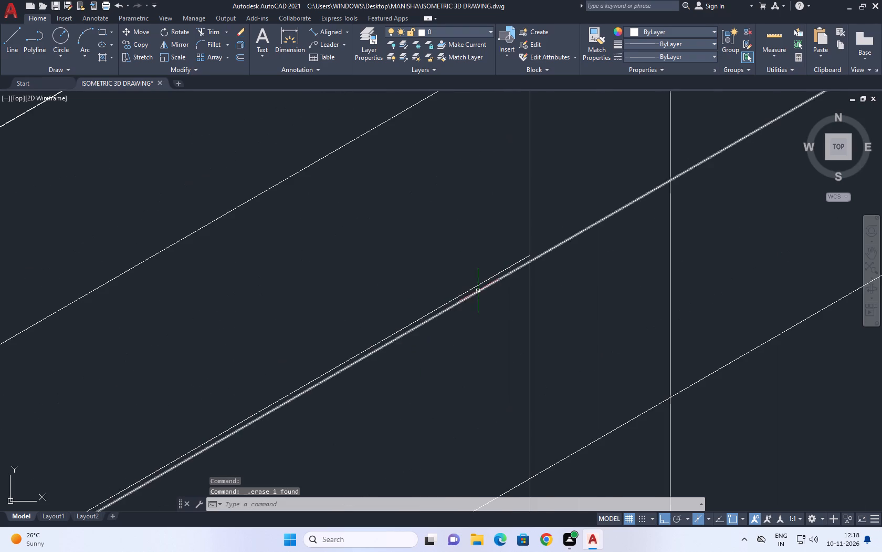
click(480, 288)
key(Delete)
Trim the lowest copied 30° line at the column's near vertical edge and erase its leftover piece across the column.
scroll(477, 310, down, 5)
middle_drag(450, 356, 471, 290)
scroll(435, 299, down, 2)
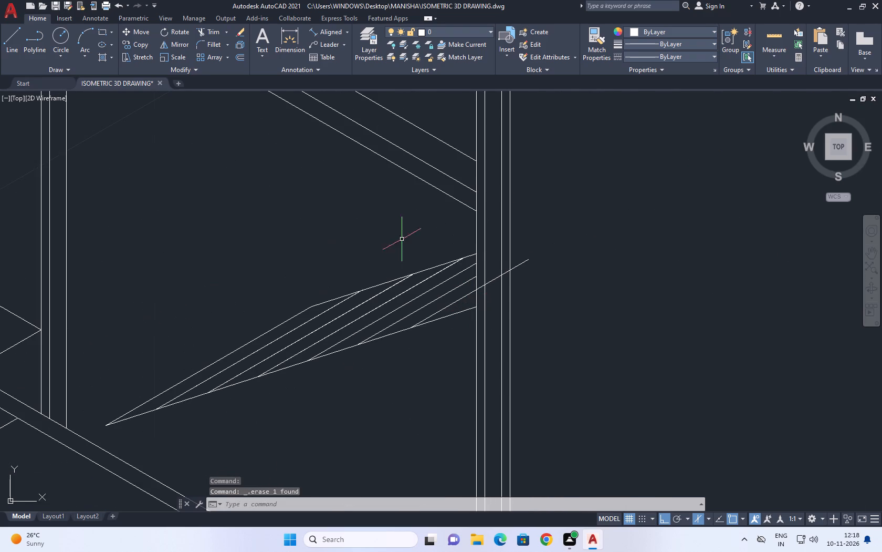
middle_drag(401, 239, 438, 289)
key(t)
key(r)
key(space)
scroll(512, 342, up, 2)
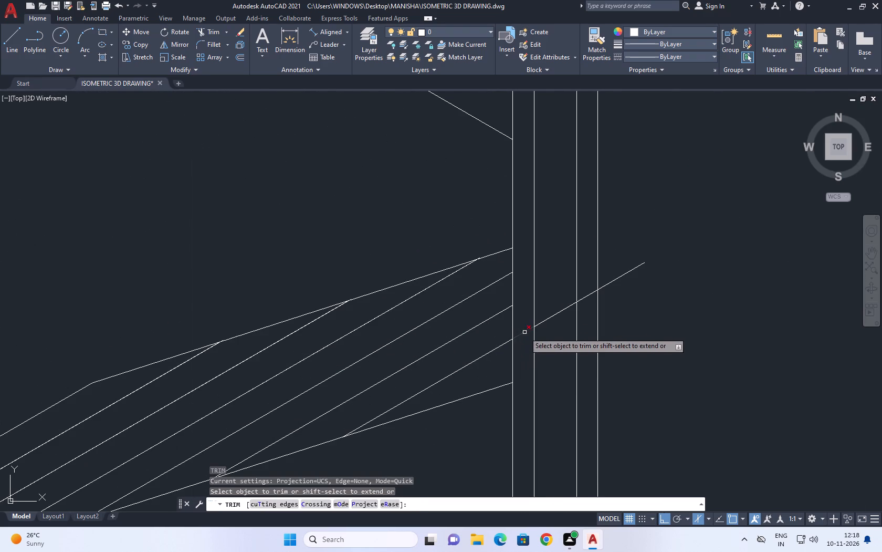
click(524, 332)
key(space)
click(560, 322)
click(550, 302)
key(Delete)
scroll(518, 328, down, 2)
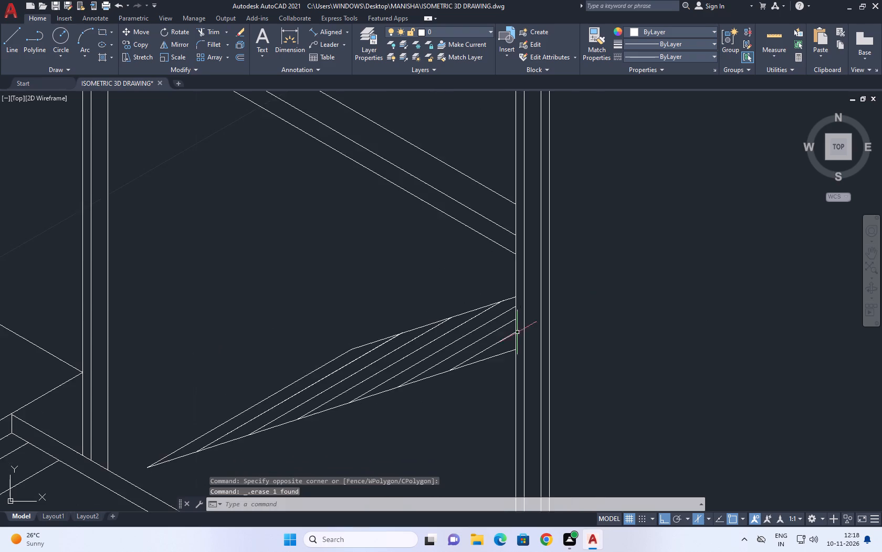
Erase the entire ramp-like surface, including its sloping edges and all the 30° lines between them.
middle_drag(465, 352, 566, 306)
middle_drag(562, 326, 564, 340)
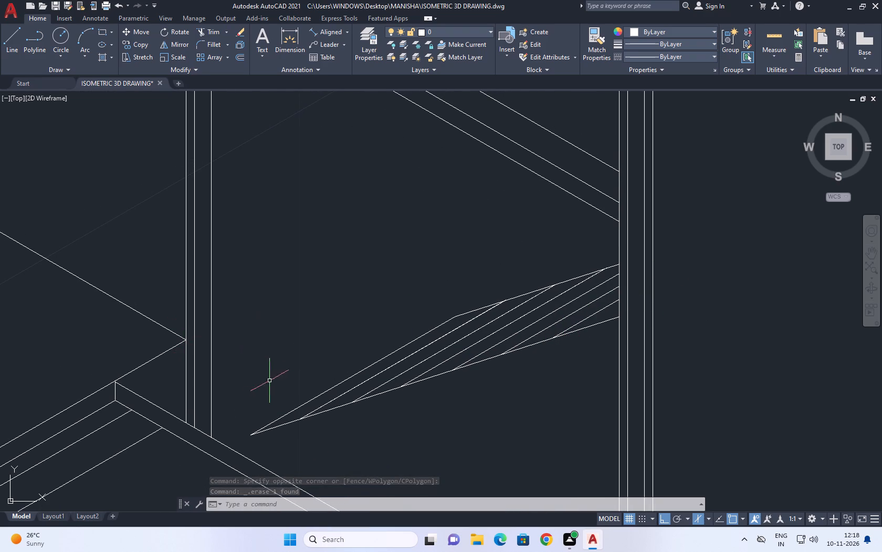
middle_drag(272, 382, 313, 395)
scroll(306, 372, down, 2)
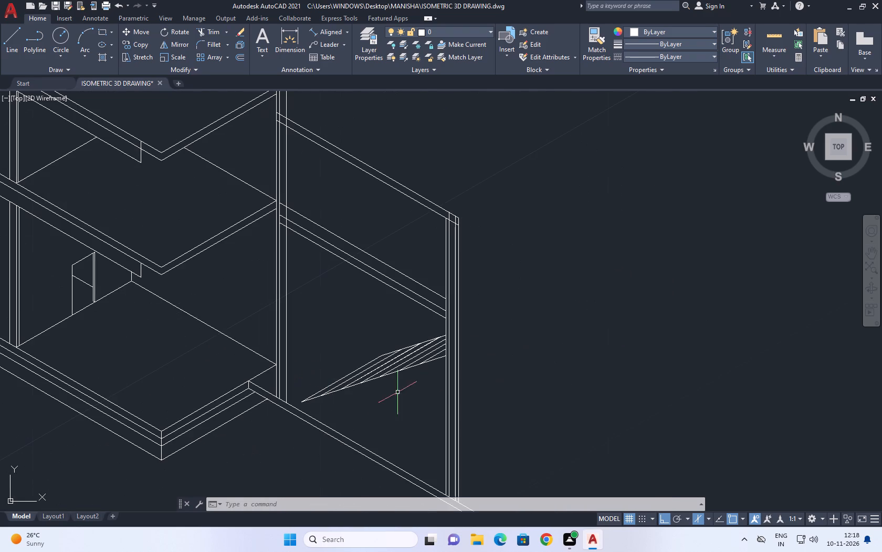
drag(423, 404, 403, 385)
click(374, 359)
scroll(378, 367, up, 1)
drag(412, 397, 401, 377)
drag(367, 332, 334, 314)
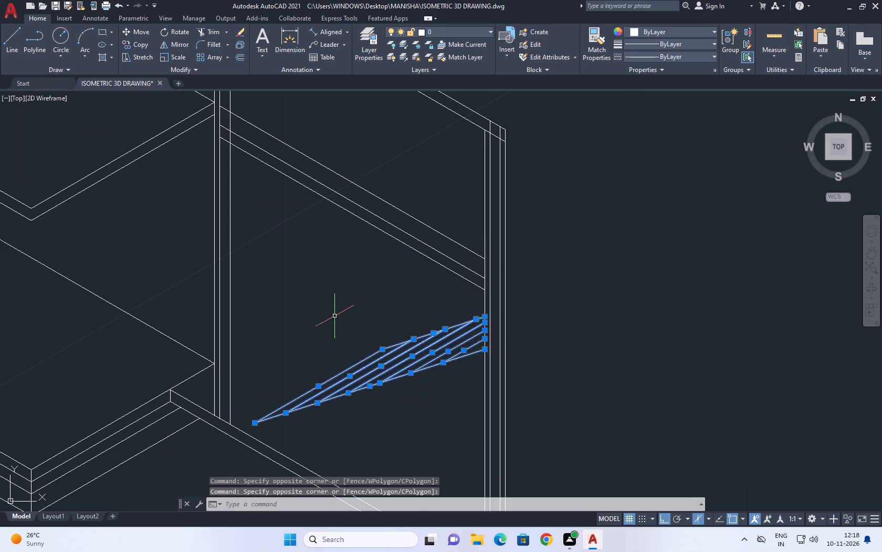
key(Delete)
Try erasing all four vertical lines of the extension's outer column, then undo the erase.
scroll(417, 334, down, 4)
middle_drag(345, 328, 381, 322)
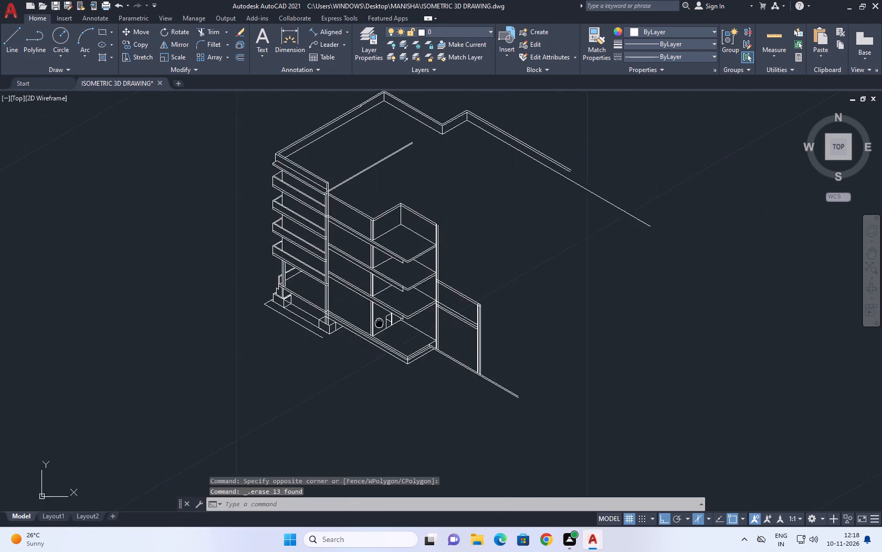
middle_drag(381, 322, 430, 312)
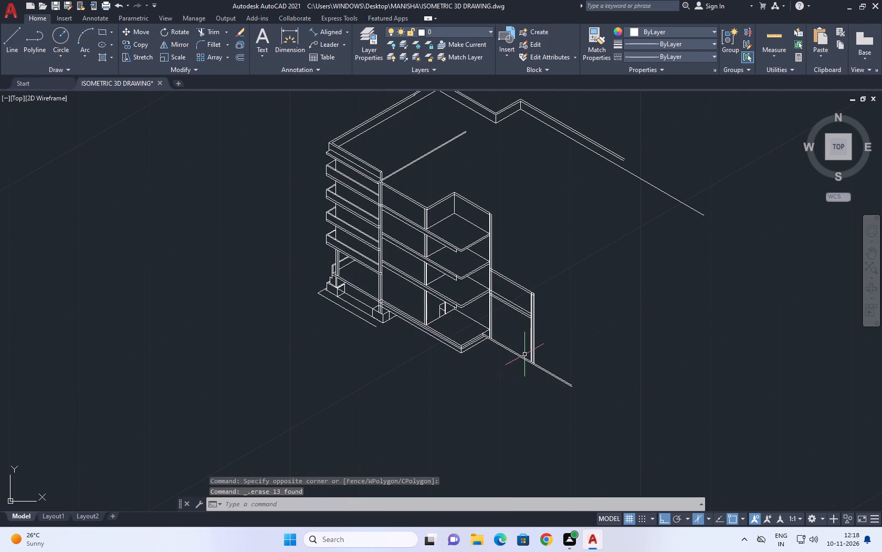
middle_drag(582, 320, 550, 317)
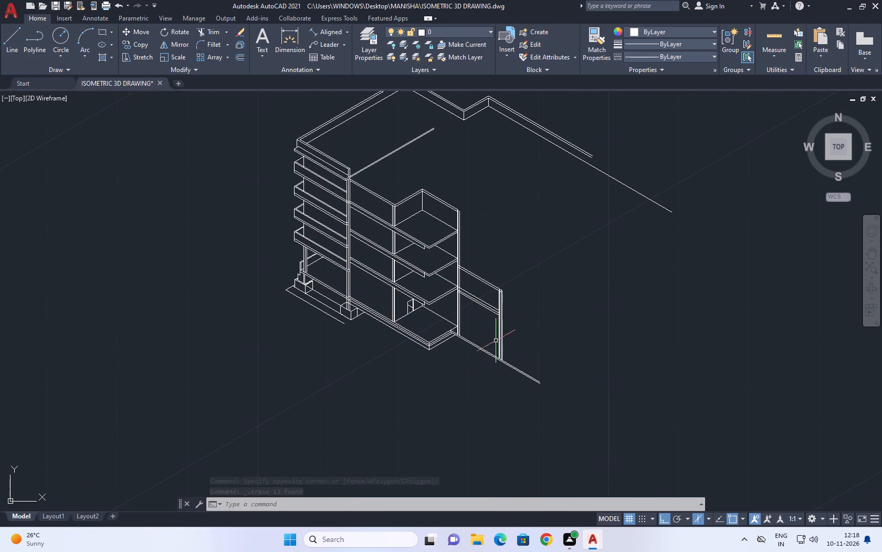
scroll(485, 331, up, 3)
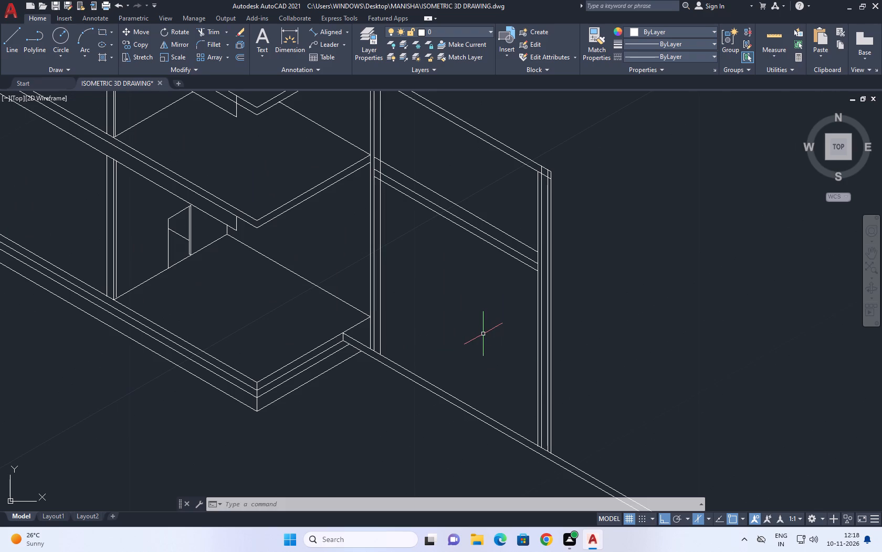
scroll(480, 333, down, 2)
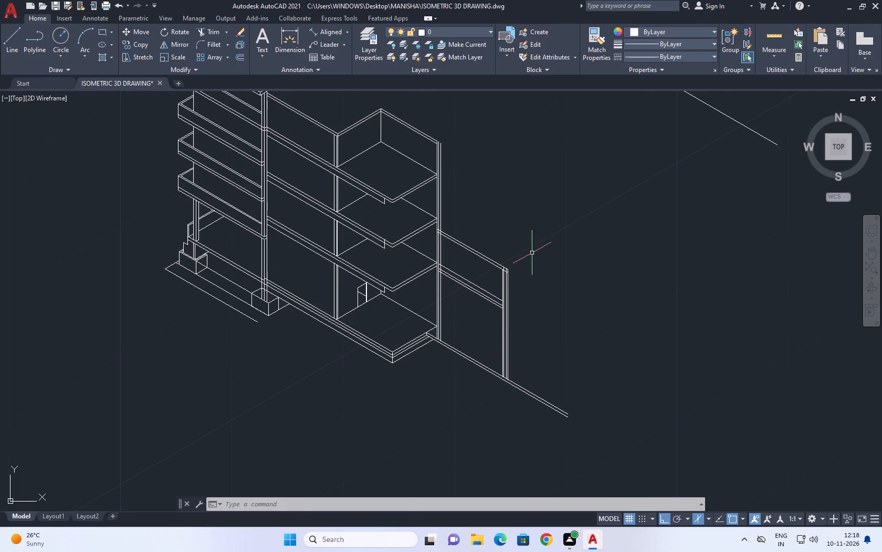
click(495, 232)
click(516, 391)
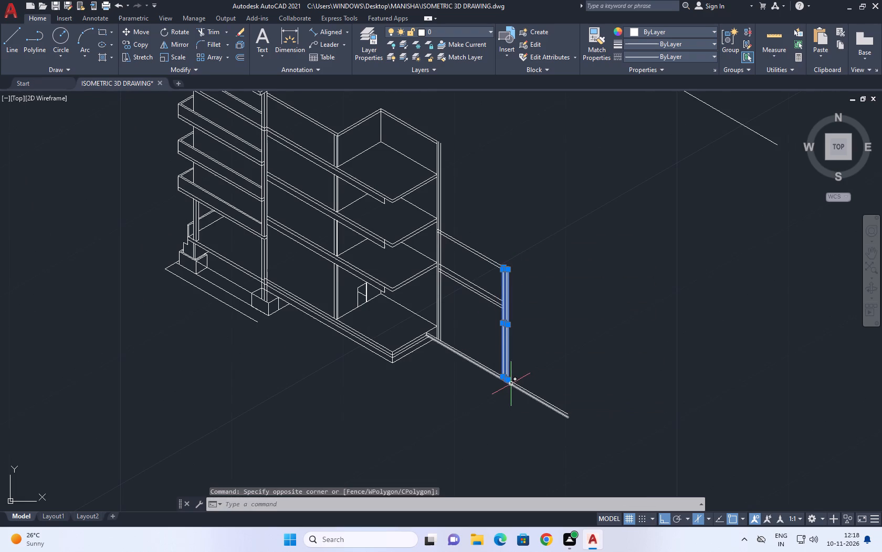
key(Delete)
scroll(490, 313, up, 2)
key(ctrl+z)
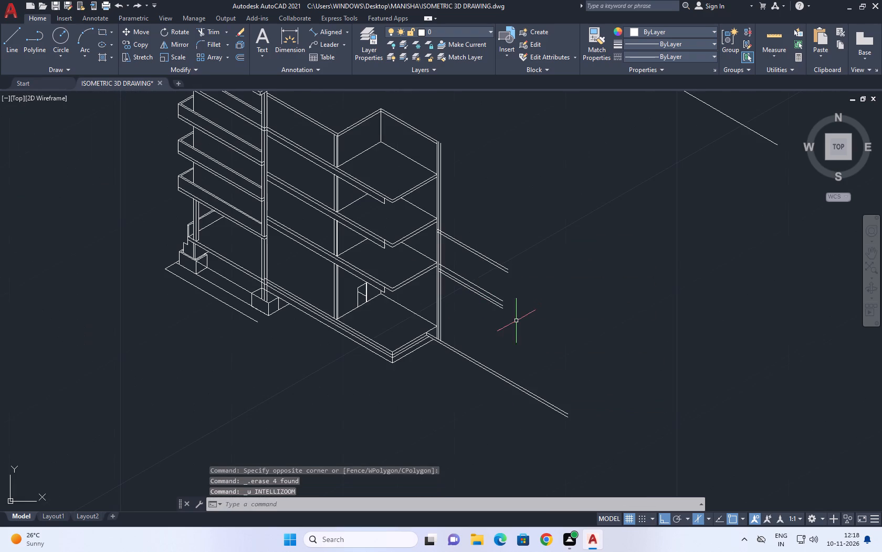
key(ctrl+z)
Erase three vertical lines of the extension's outer column, keeping only the one nearest the building.
scroll(500, 329, up, 5)
click(635, 260)
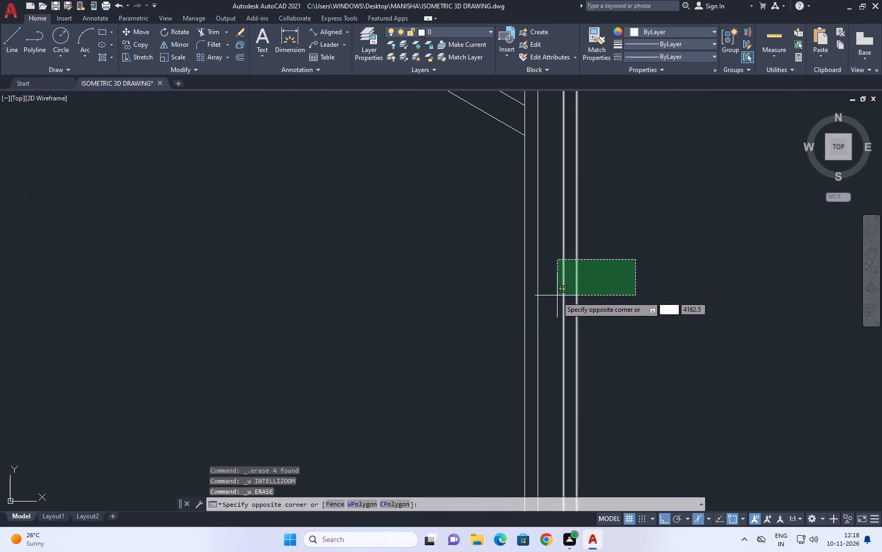
click(529, 337)
key(Delete)
scroll(417, 281, down, 5)
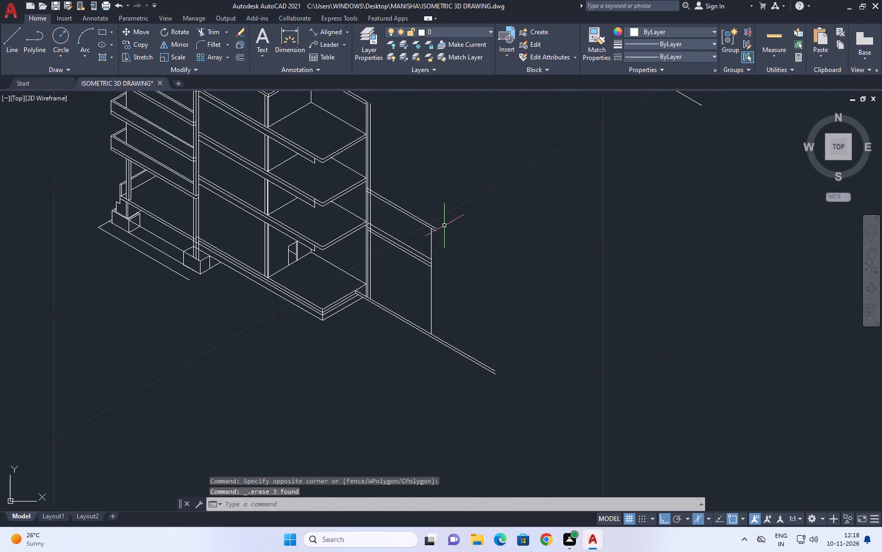
Extend the remaining vertical line up to the upper edge of the extension's top beam.
scroll(437, 221, up, 4)
middle_drag(433, 220, 439, 249)
key(e)
key(x)
key(space)
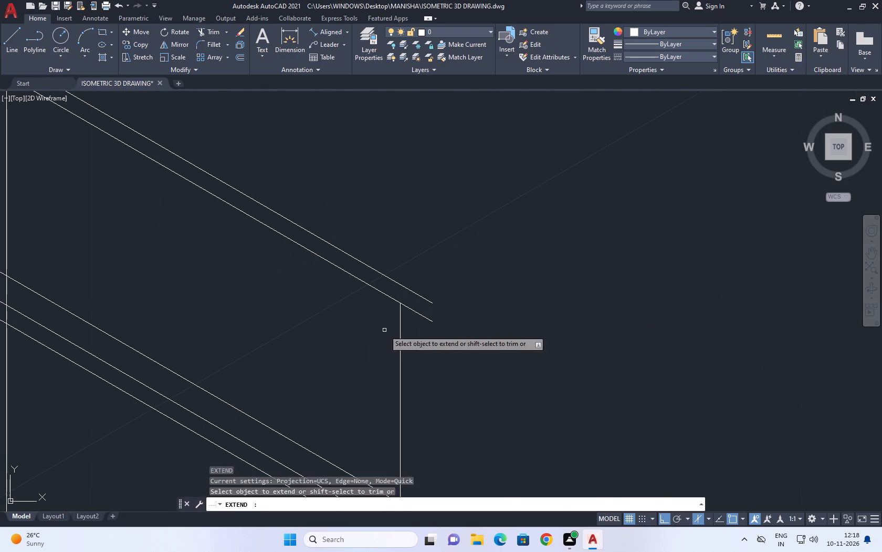
drag(337, 345, 348, 350)
drag(475, 359, 469, 359)
key(space)
Trim the two top beam lines where they project past the remaining vertical line.
key(t)
key(r)
key(space)
click(412, 261)
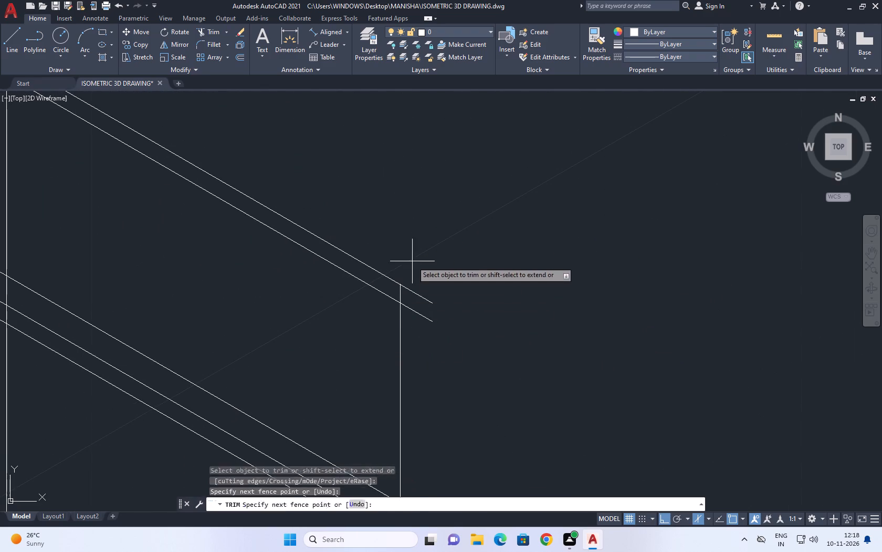
drag(407, 341, 407, 351)
scroll(443, 280, down, 3)
key(space)
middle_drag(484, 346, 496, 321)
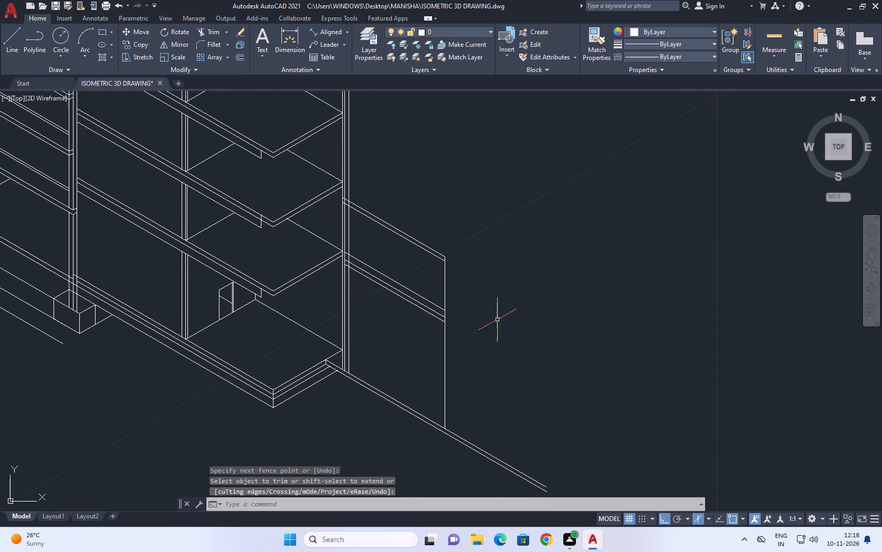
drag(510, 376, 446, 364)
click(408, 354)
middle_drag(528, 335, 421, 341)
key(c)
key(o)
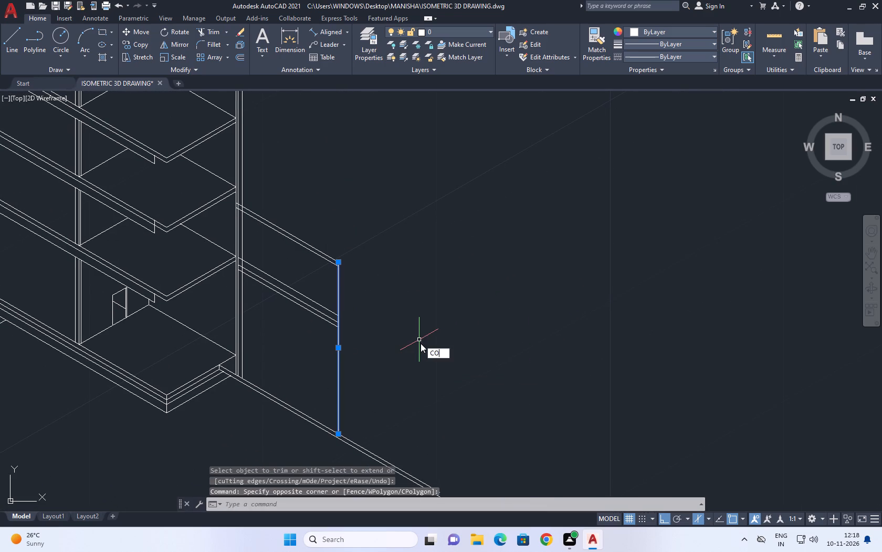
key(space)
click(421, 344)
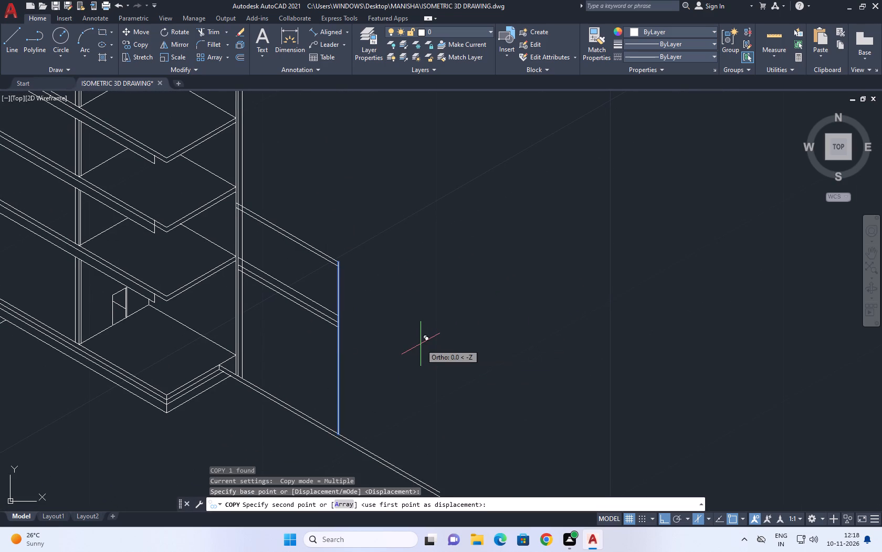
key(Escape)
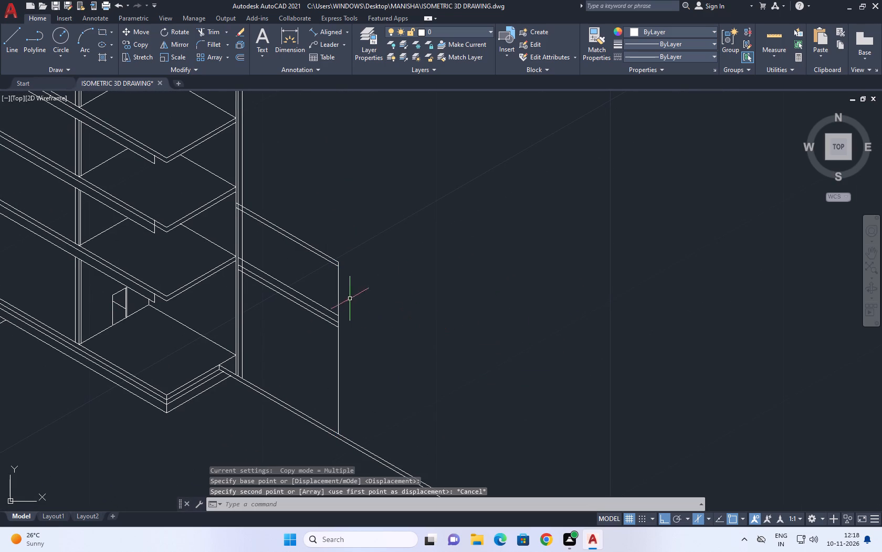
Move the extension's outer vertical line outward by 2 along the 330° direction, using the left isoplane.
middle_drag(475, 304, 487, 303)
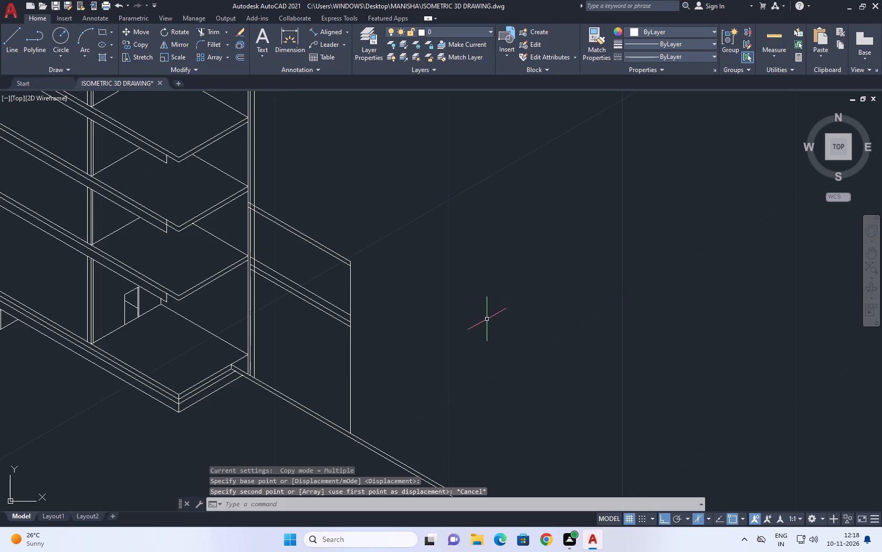
middle_drag(318, 358, 499, 310)
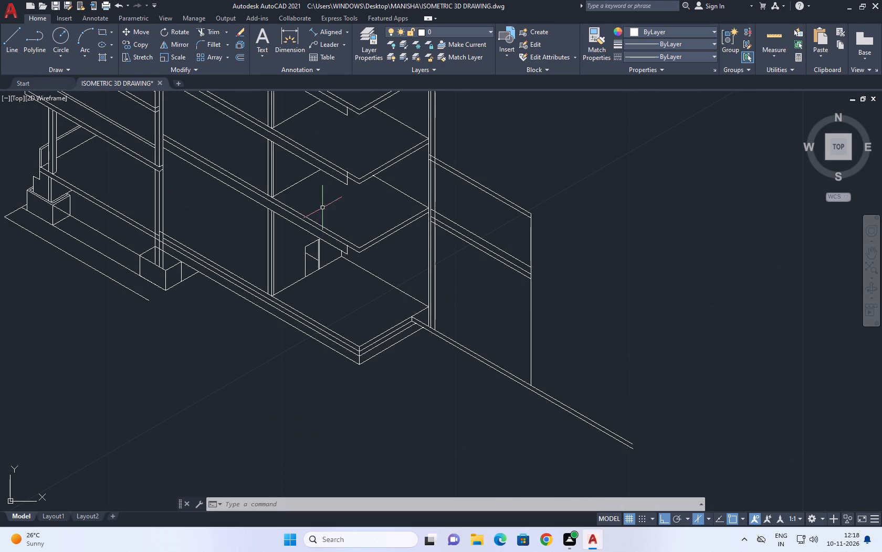
drag(615, 319, 521, 321)
click(520, 322)
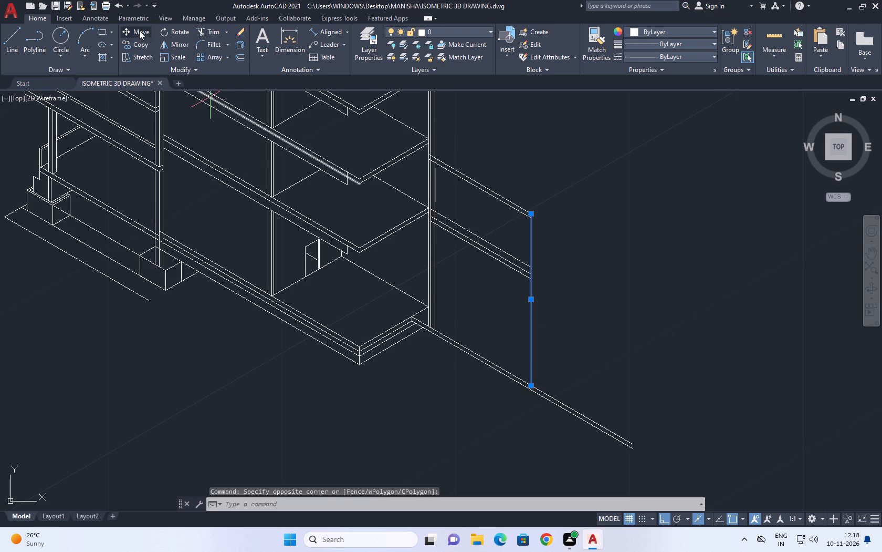
click(139, 30)
click(556, 316)
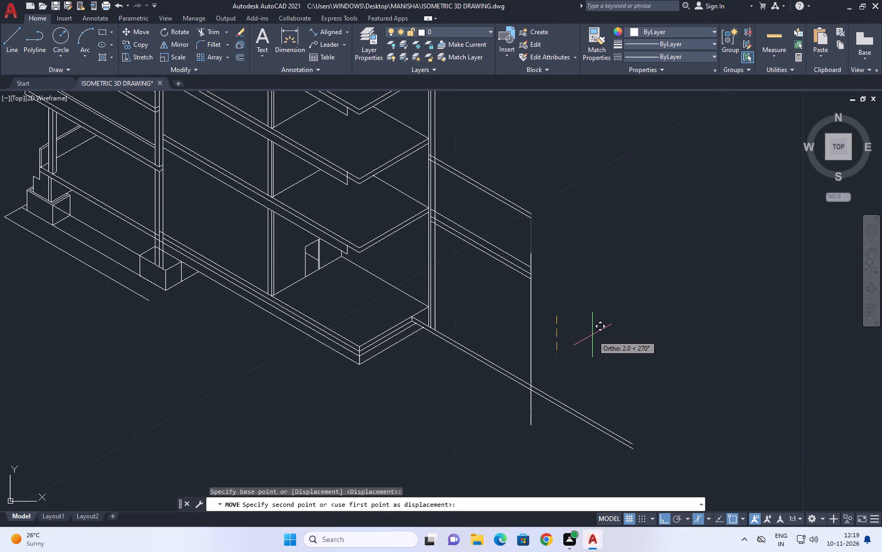
key(F4)
key(F4)
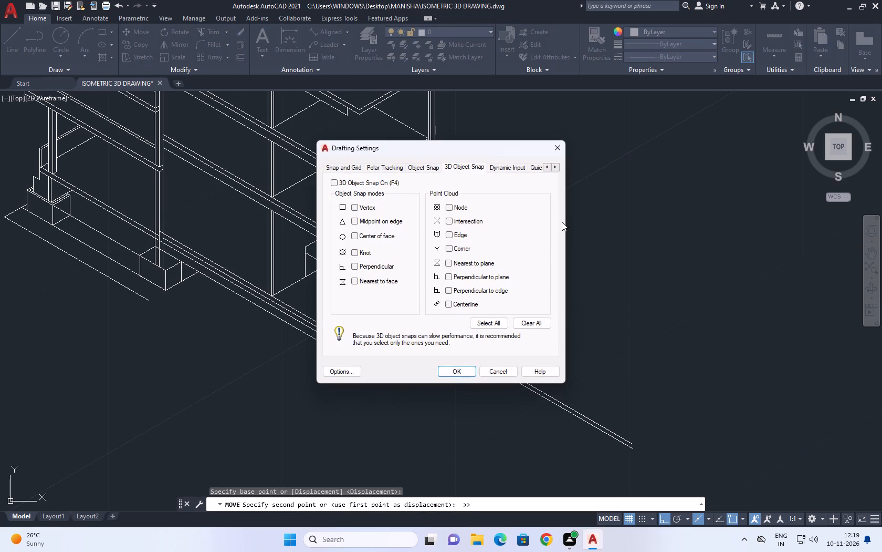
click(555, 144)
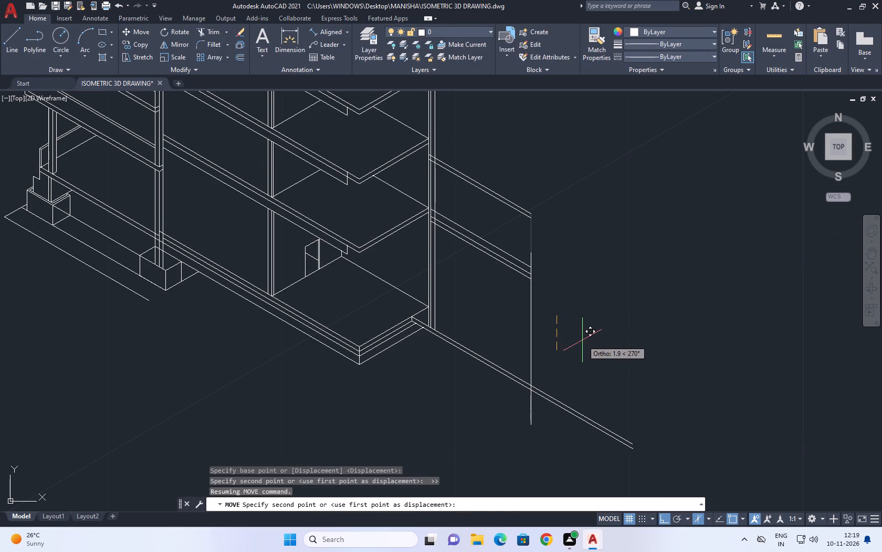
key(F5)
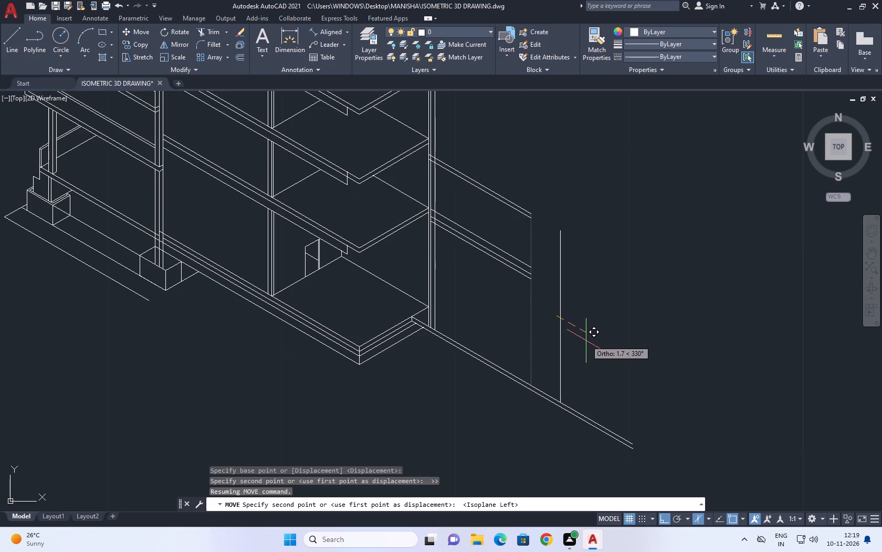
key(2)
key(Return)
Extend the top and middle beam lines of the extension to the moved vertical line.
text(EX)
key(space)
click(527, 155)
click(527, 301)
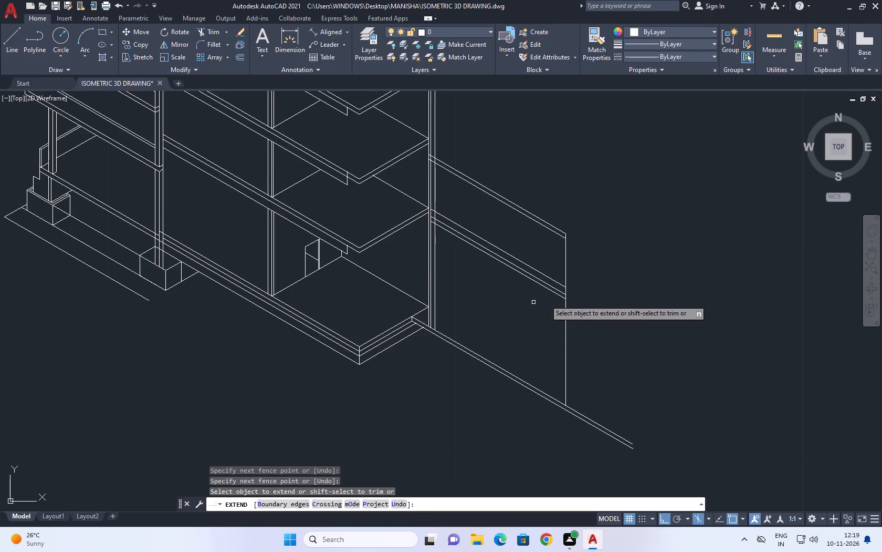
key(space)
Trim the extension's two top beam lines where they cross the adjoining column, back to the column's outermost vertical line.
middle_drag(418, 182, 453, 255)
text(TR)
key(space)
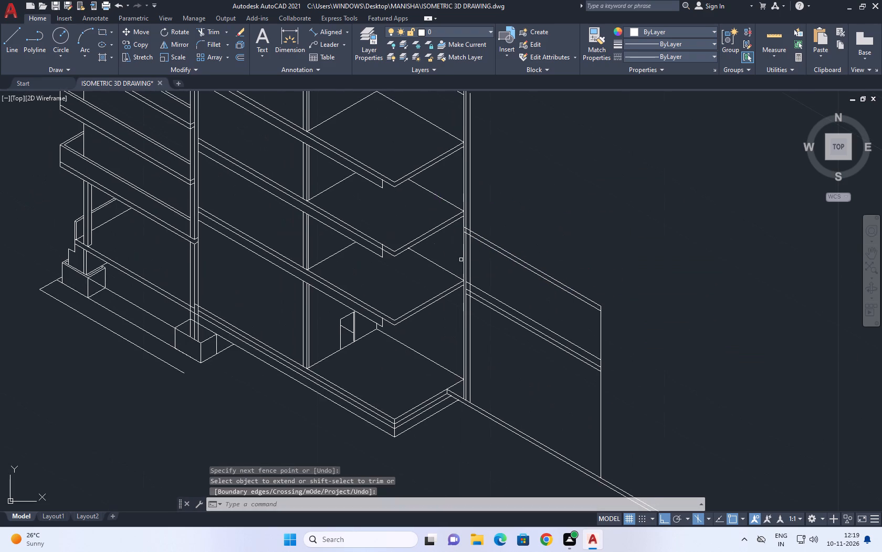
scroll(465, 272, up, 3)
scroll(484, 227, down, 2)
middle_drag(469, 174, 488, 209)
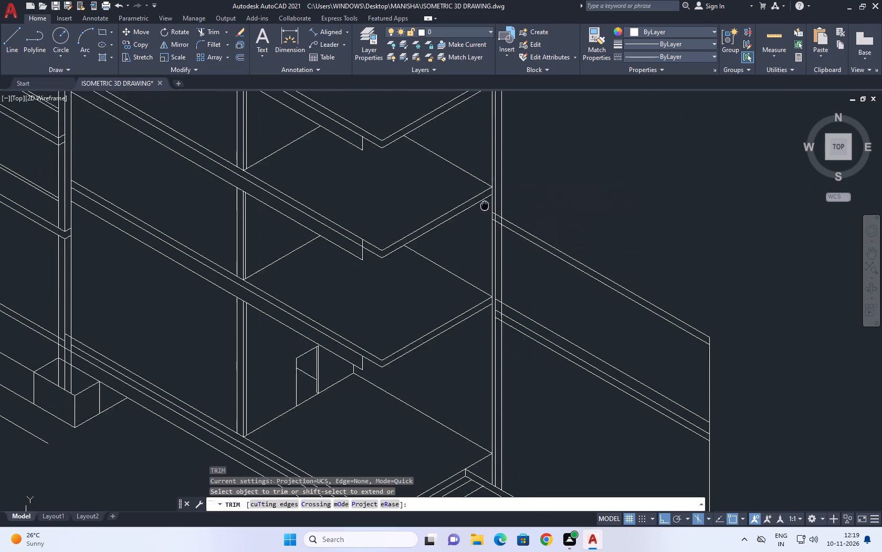
middle_drag(488, 209, 527, 231)
scroll(533, 248, up, 2)
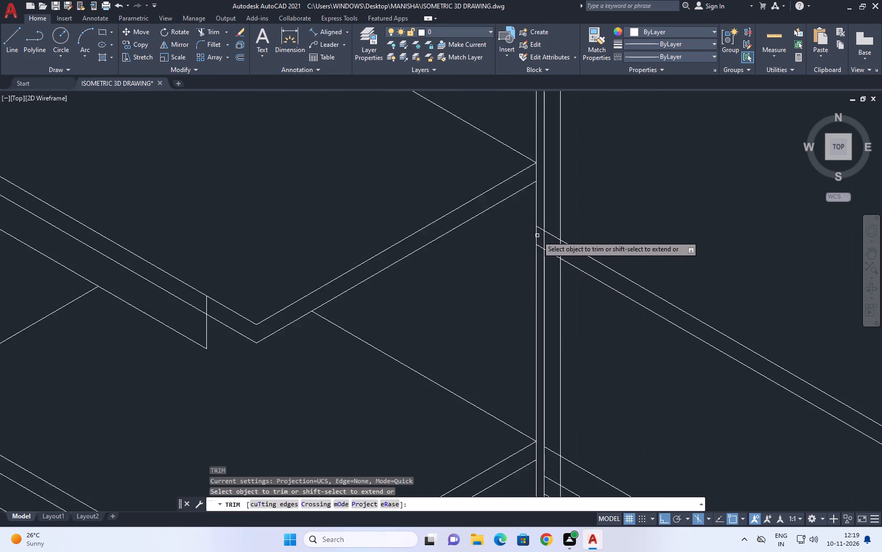
scroll(537, 236, up, 1)
click(540, 218)
drag(538, 272, 546, 274)
click(559, 221)
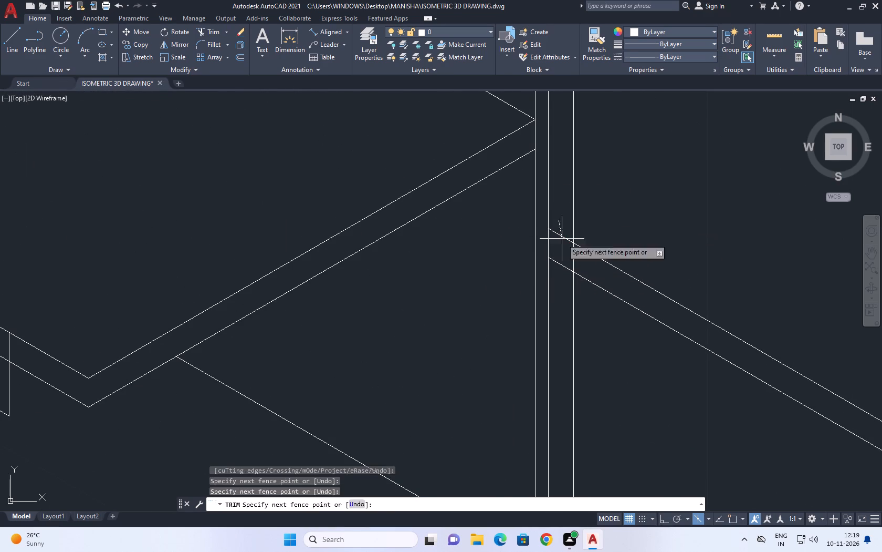
click(568, 290)
scroll(572, 238, down, 2)
Trim the extension's three middle beam lines back to the column's outermost vertical line.
scroll(572, 408, up, 4)
drag(552, 208, 551, 200)
scroll(544, 284, down, 2)
drag(548, 380, 547, 368)
click(548, 229)
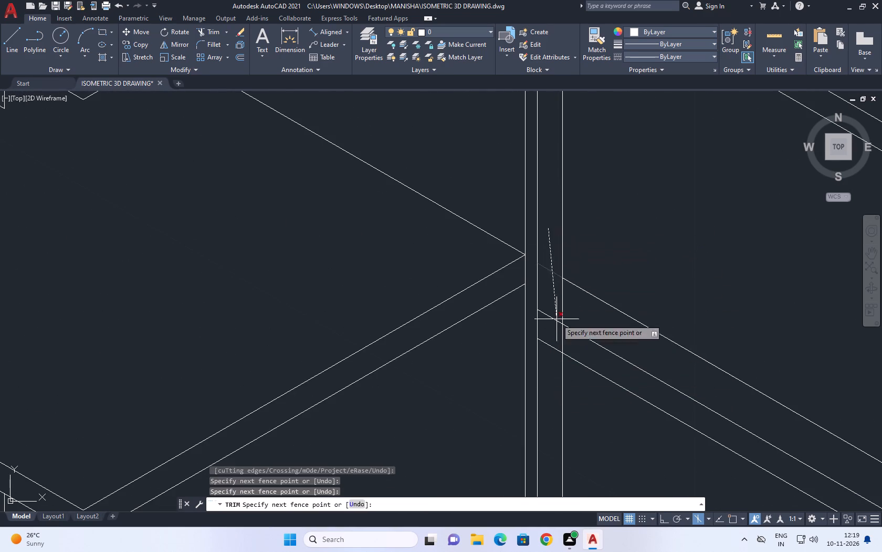
click(547, 366)
scroll(530, 207, down, 5)
key(space)
scroll(526, 288, down, 2)
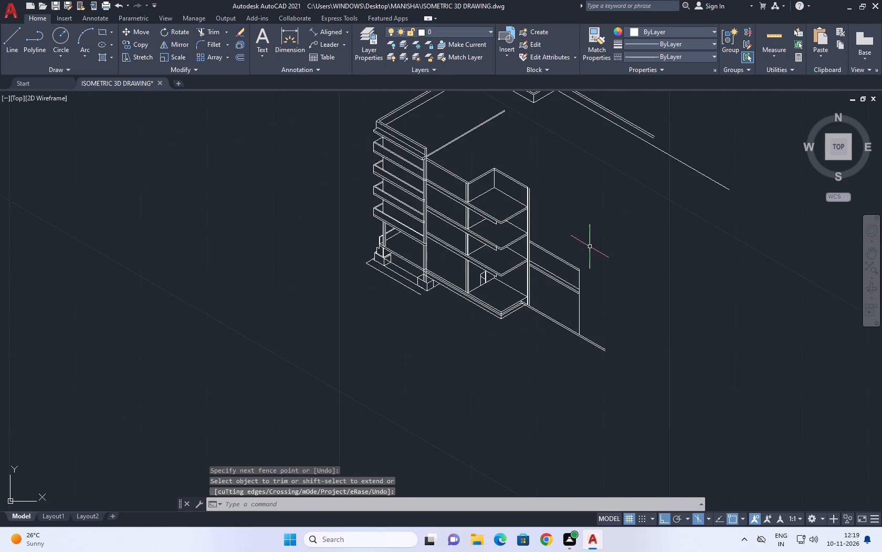
Fillet the upper parapet line above the top floor with the column's outermost vertical line, using radius 0, to close the corner.
scroll(558, 212, up, 2)
middle_drag(513, 168, 548, 230)
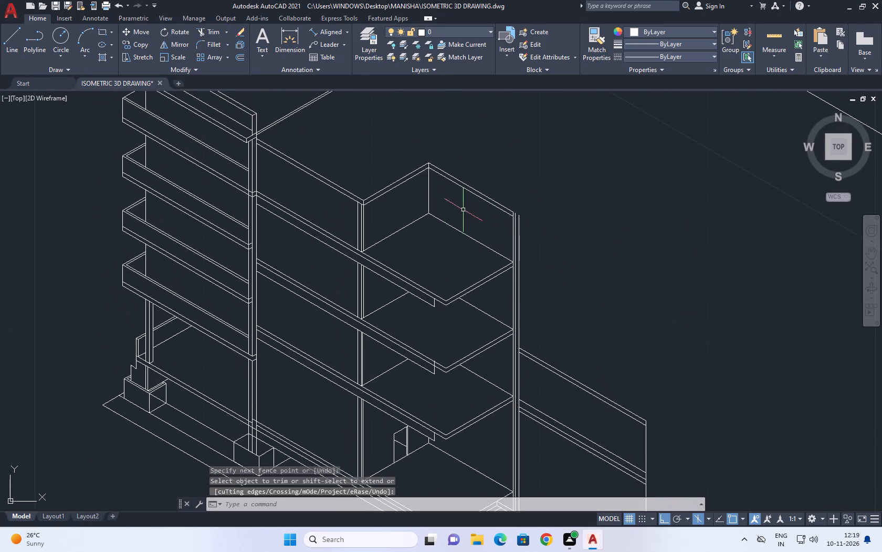
scroll(487, 217, up, 1)
middle_drag(496, 213, 500, 244)
text(F)
key(space)
scroll(523, 245, up, 2)
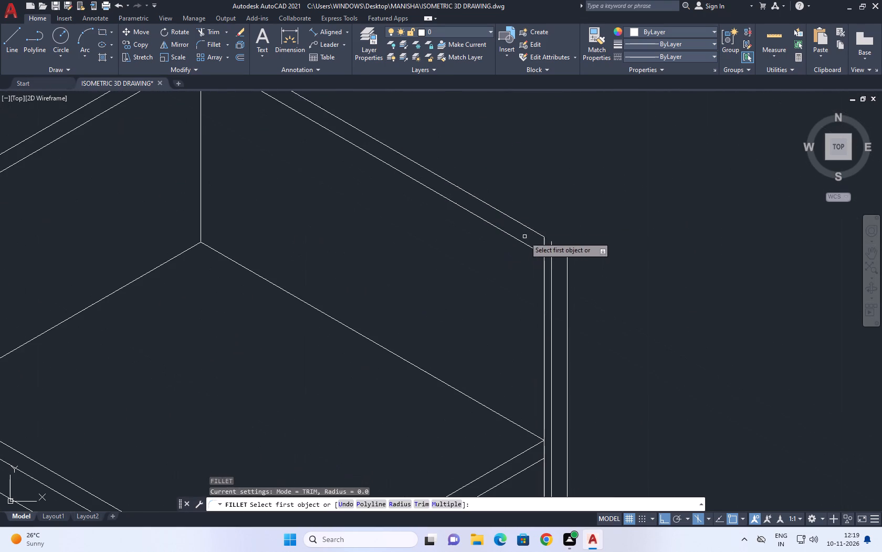
click(526, 227)
click(565, 260)
Measure the extension's outer vertical line from the ground slab up to the underside of the middle beam with an aligned dimension.
scroll(561, 237, down, 5)
middle_drag(658, 282, 450, 330)
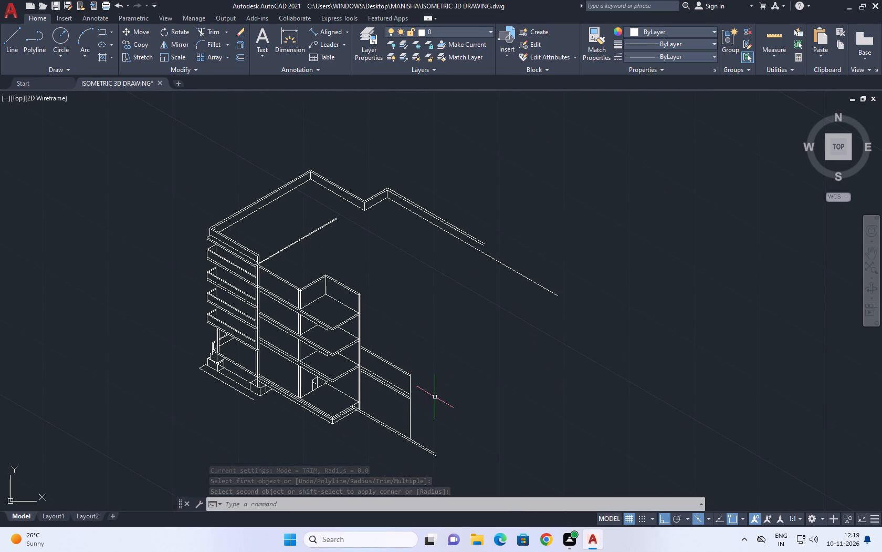
scroll(340, 401, up, 2)
scroll(445, 322, up, 1)
middle_drag(444, 322, 427, 312)
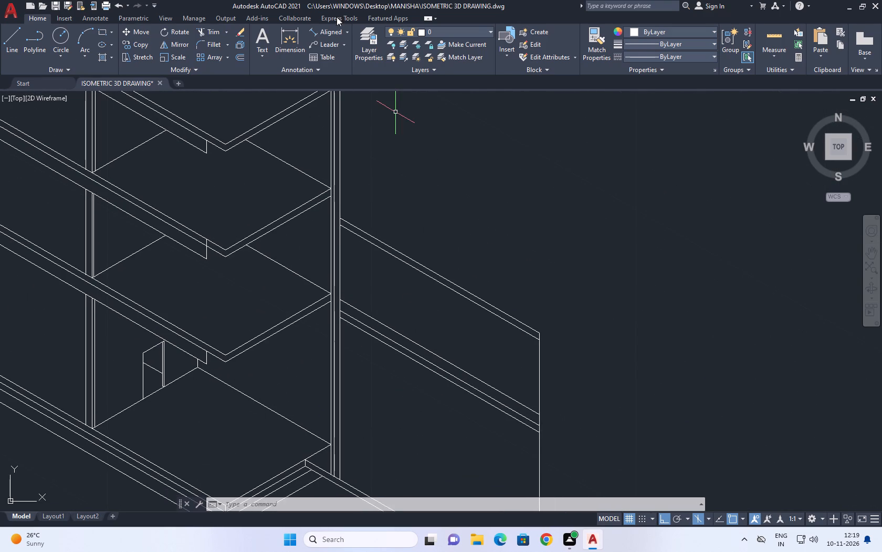
click(324, 26)
middle_drag(682, 222, 434, 54)
middle_drag(398, 291, 386, 157)
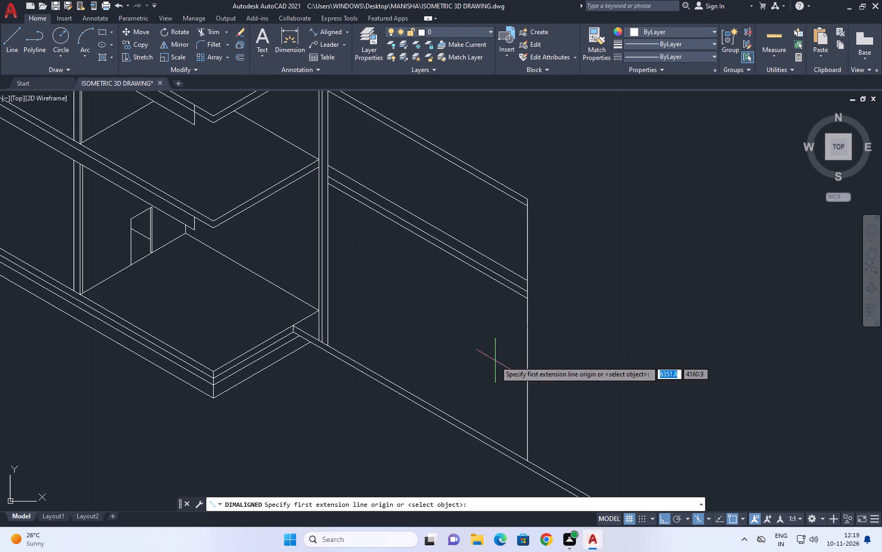
middle_drag(519, 361, 407, 302)
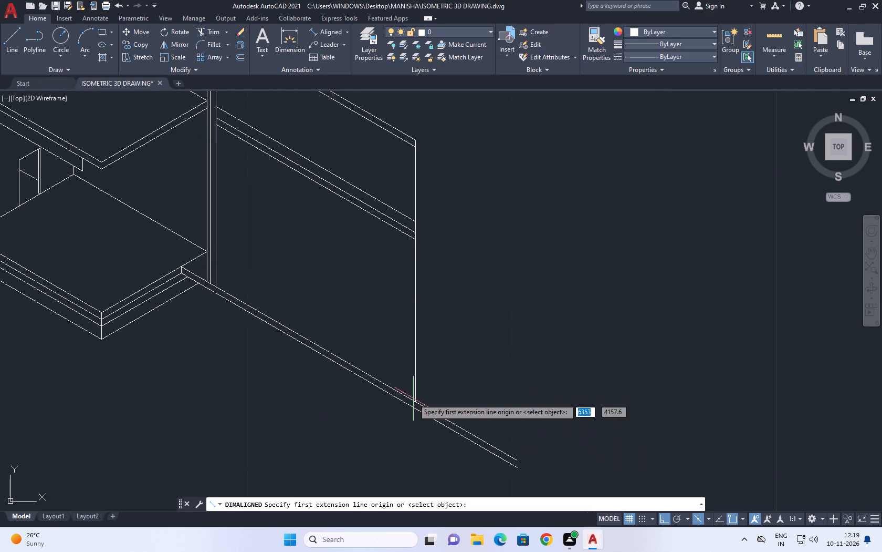
drag(417, 402, 416, 389)
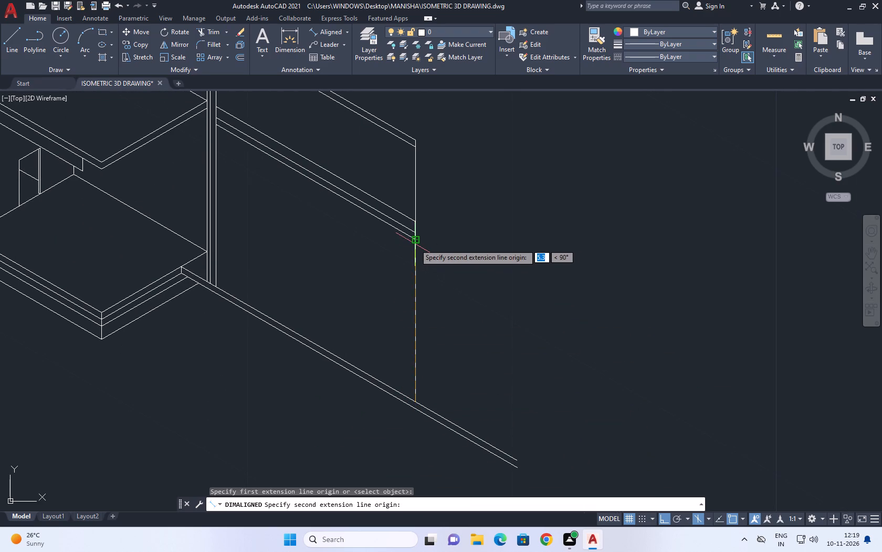
click(415, 244)
scroll(442, 264, down, 4)
right_click(460, 262)
click(499, 281)
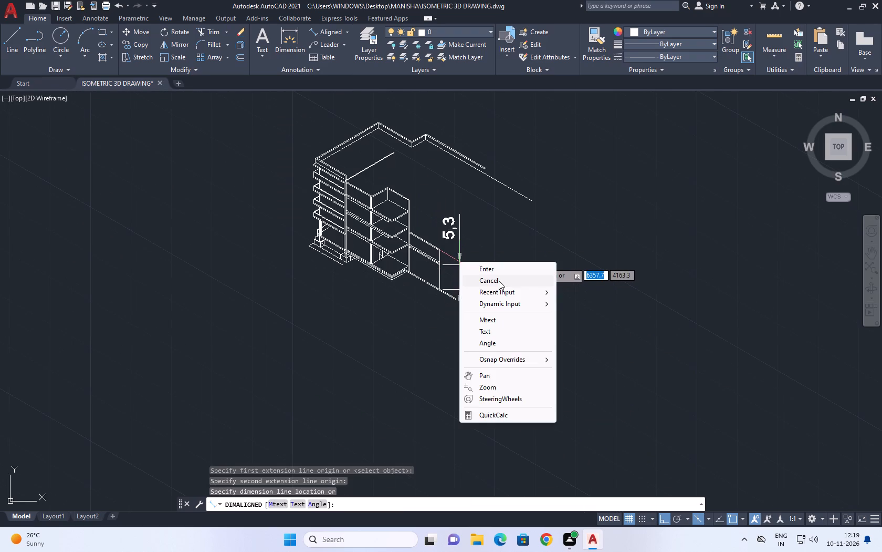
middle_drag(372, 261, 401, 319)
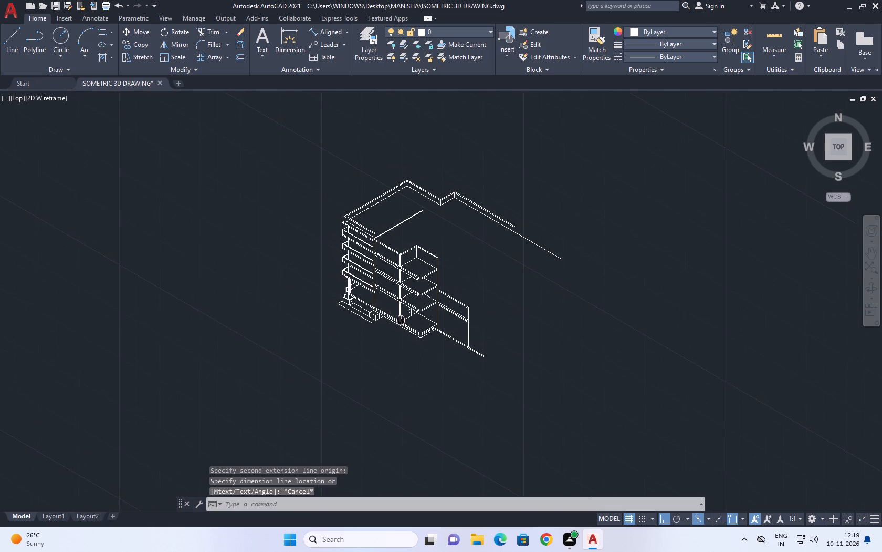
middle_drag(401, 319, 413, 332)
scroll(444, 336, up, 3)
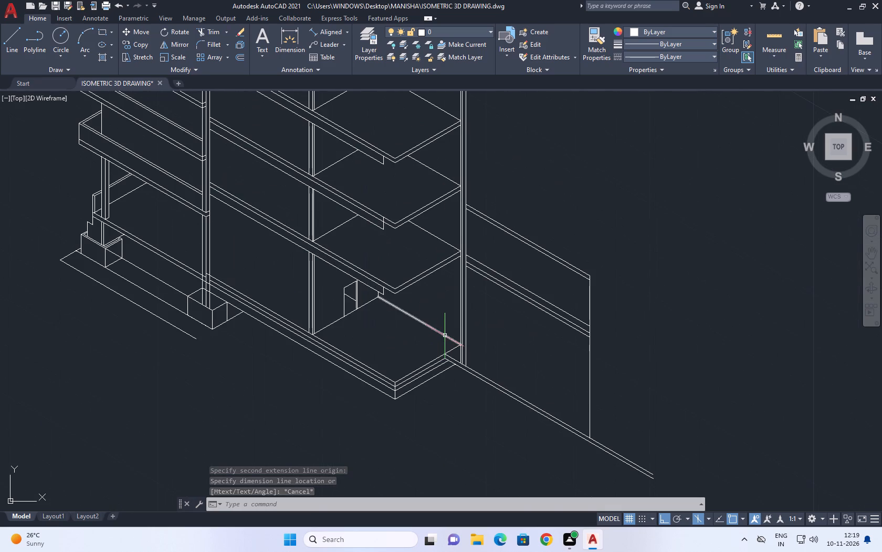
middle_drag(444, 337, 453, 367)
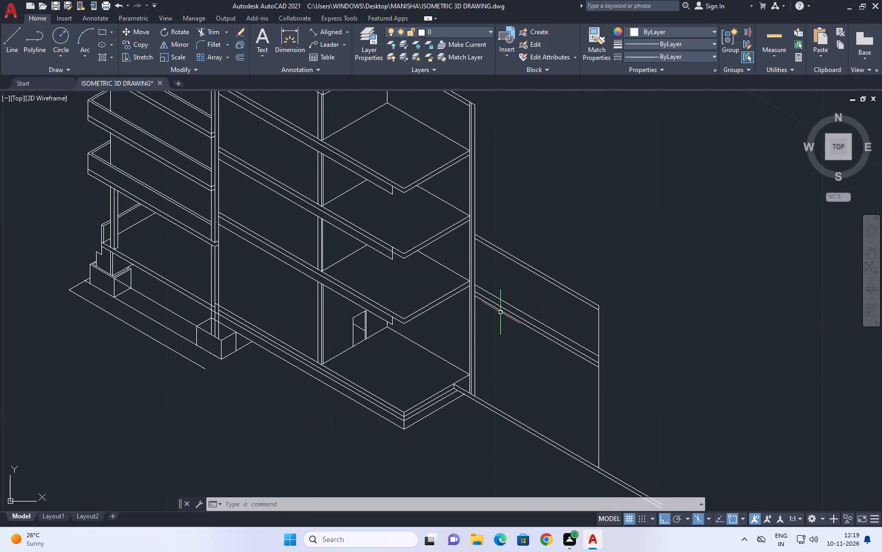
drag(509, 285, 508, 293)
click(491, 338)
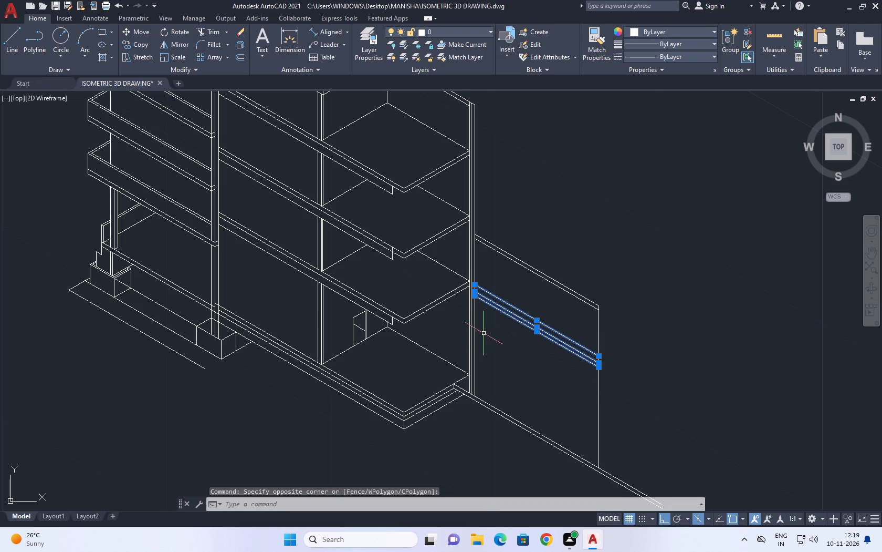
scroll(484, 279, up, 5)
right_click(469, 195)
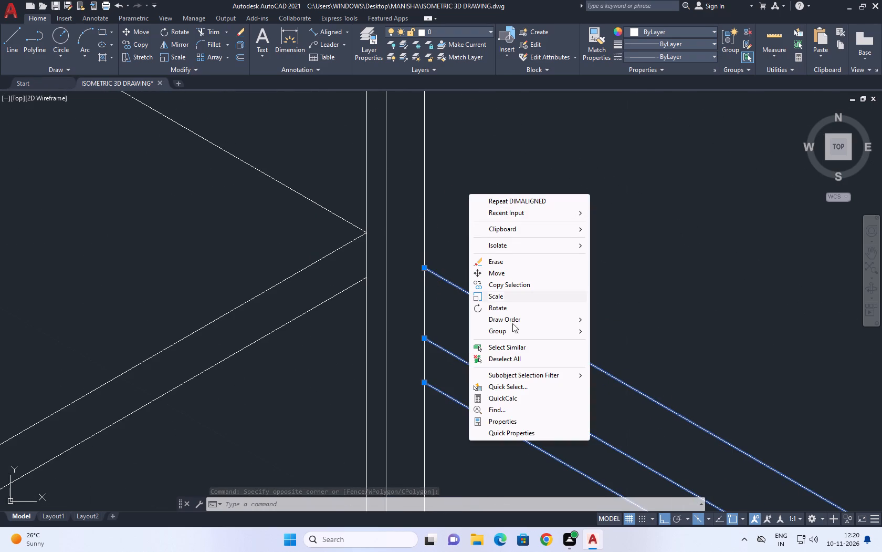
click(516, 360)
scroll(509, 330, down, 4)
Erase the extension's two top beam lines.
middle_drag(522, 302, 516, 310)
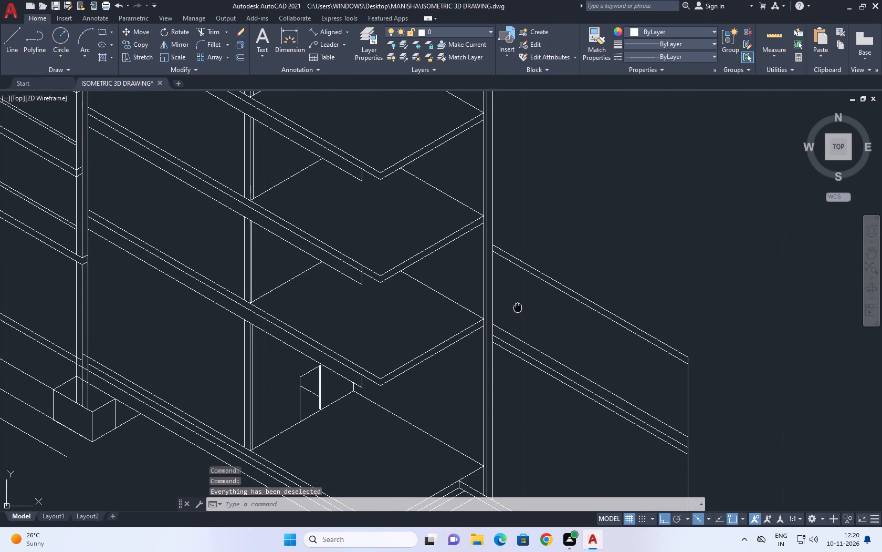
middle_drag(516, 310, 448, 315)
scroll(448, 315, up, 1)
drag(642, 343, 578, 306)
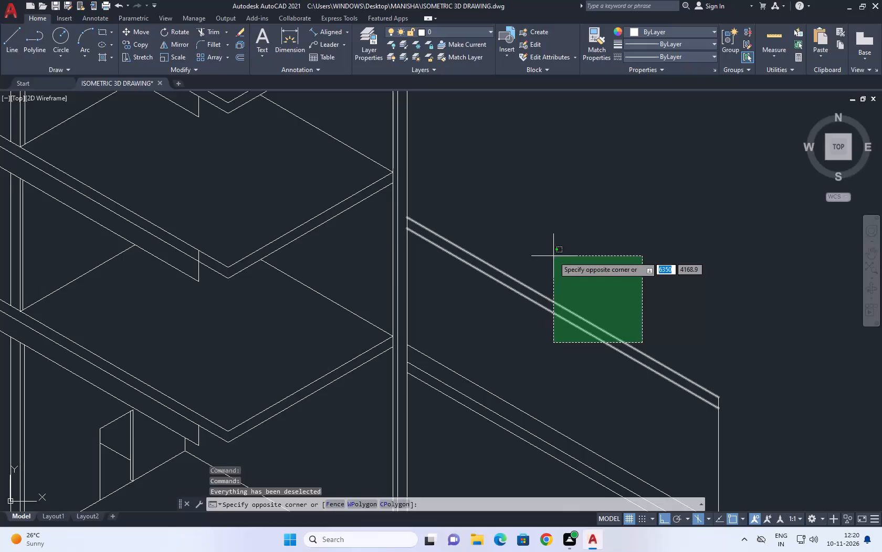
drag(550, 260, 549, 255)
right_drag(576, 205, 570, 196)
click(611, 262)
Copy the uppermost middle beam line of the extension vertically upward at distances of 2.10 and 2.80.
scroll(530, 307, down, 2)
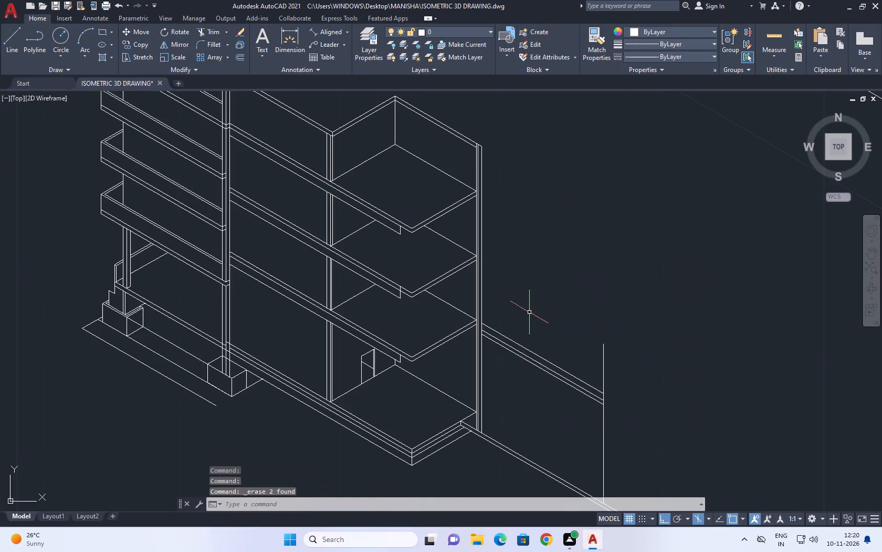
click(550, 359)
drag(545, 363, 546, 369)
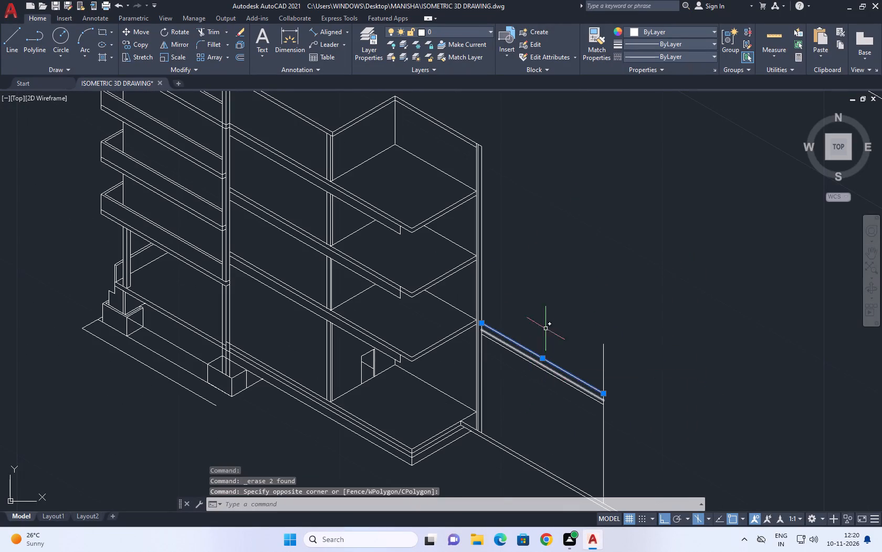
click(133, 48)
click(532, 338)
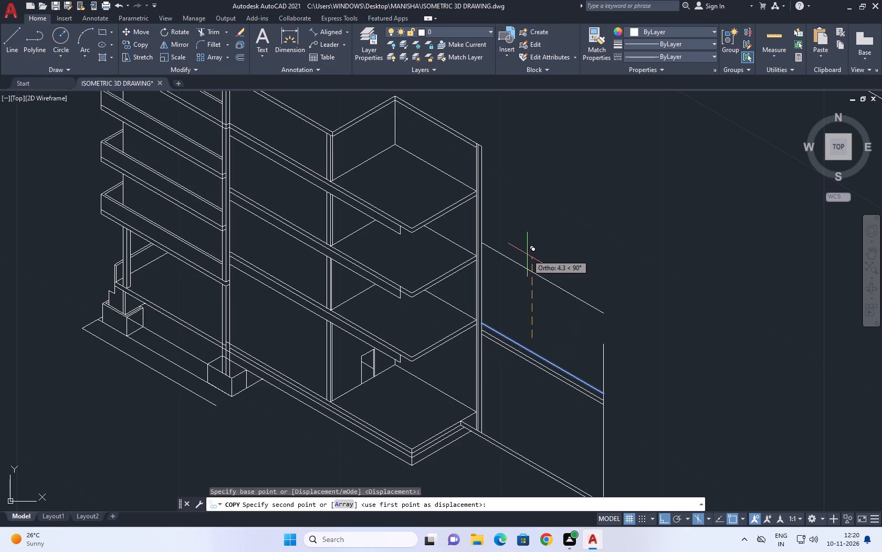
text(2.10)
key(Return)
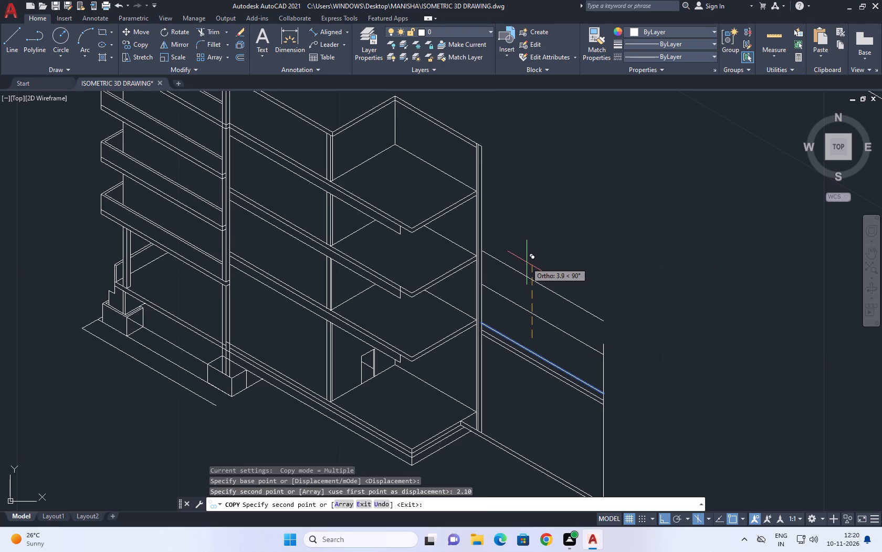
text(00)
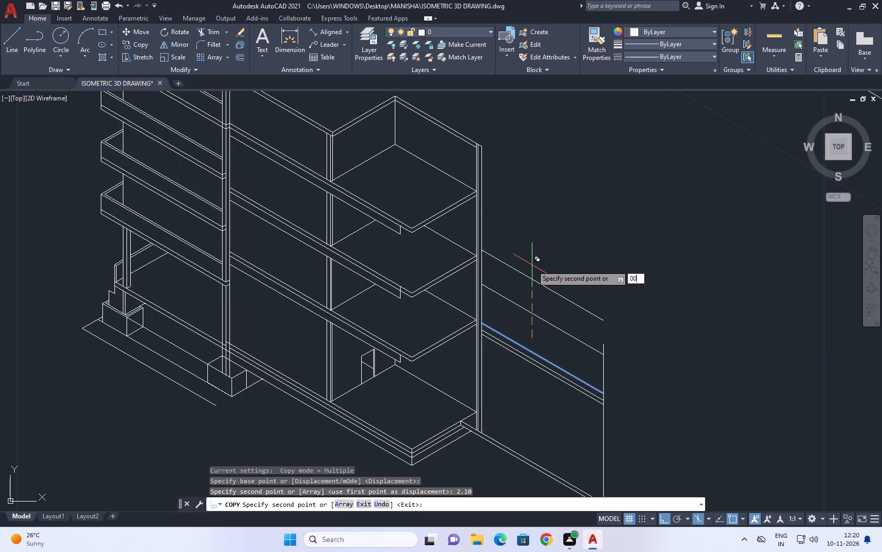
key(BackSpace)
key(BackSpace)
key(BackSpace)
text(2.80)
key(Return)
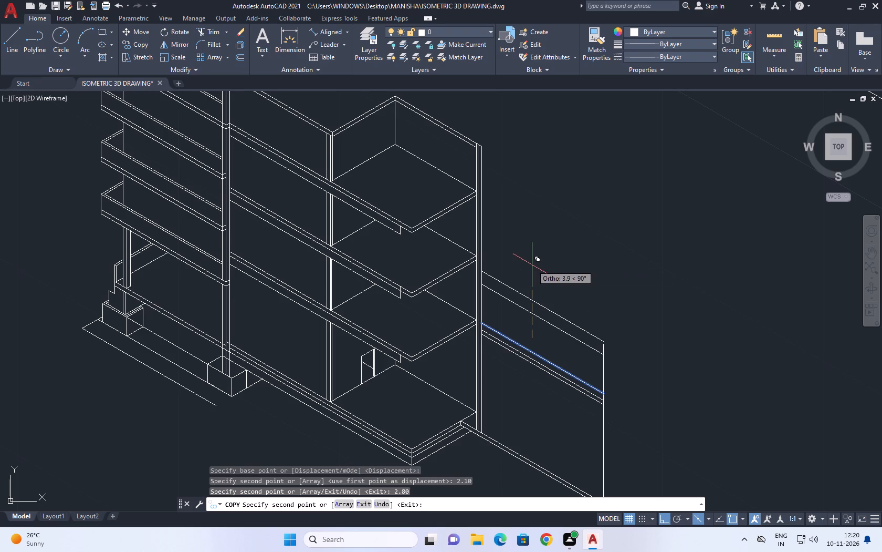
right_click(534, 218)
click(584, 239)
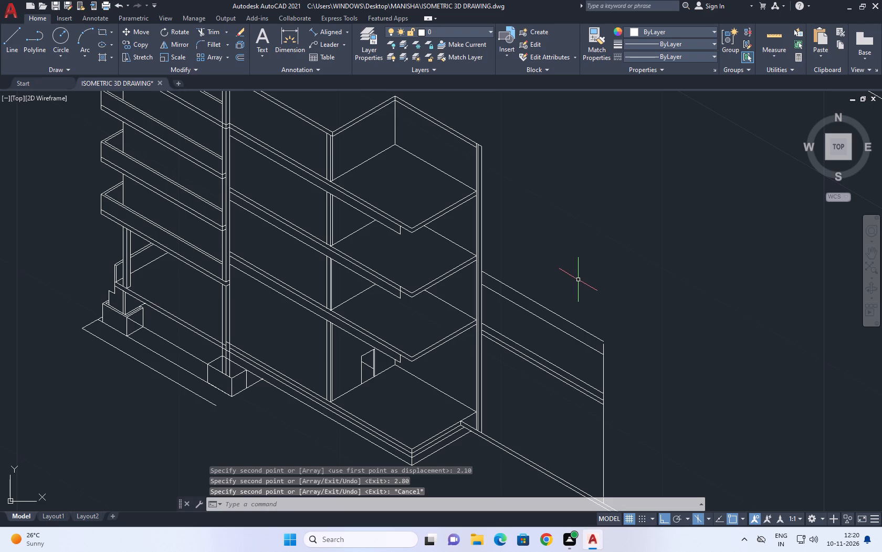
Move the two copied beam lines from the upper one's inner end to the floor slab corner at the column above.
middle_drag(577, 326, 564, 218)
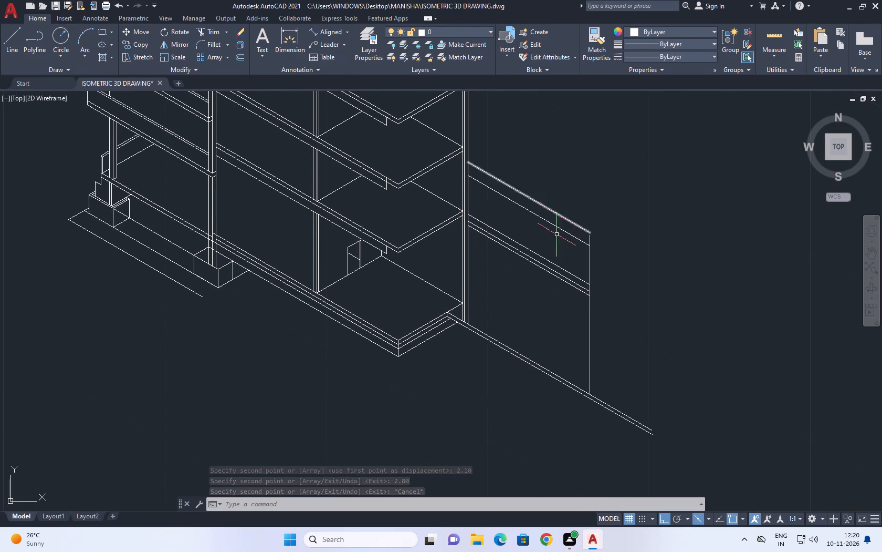
middle_drag(512, 179, 508, 272)
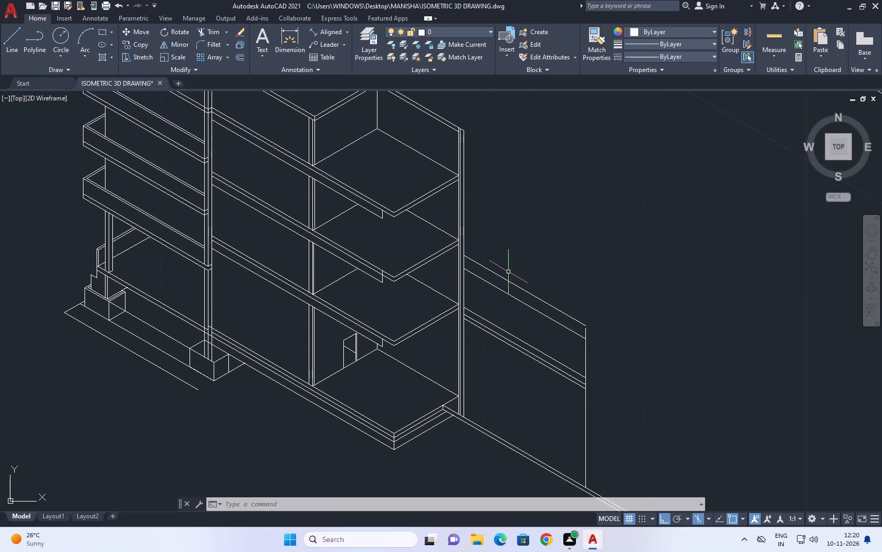
scroll(497, 283, up, 2)
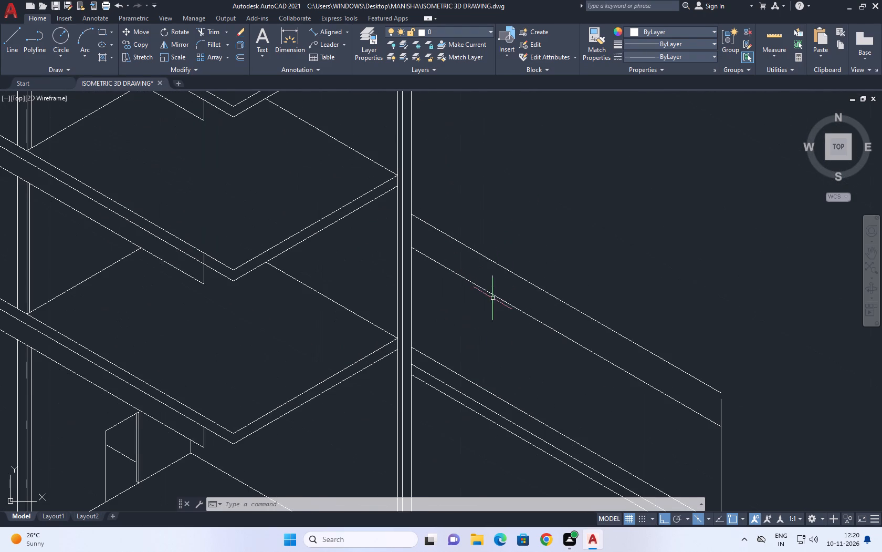
drag(495, 338, 489, 295)
click(467, 214)
middle_drag(469, 213, 479, 254)
key(m)
key(space)
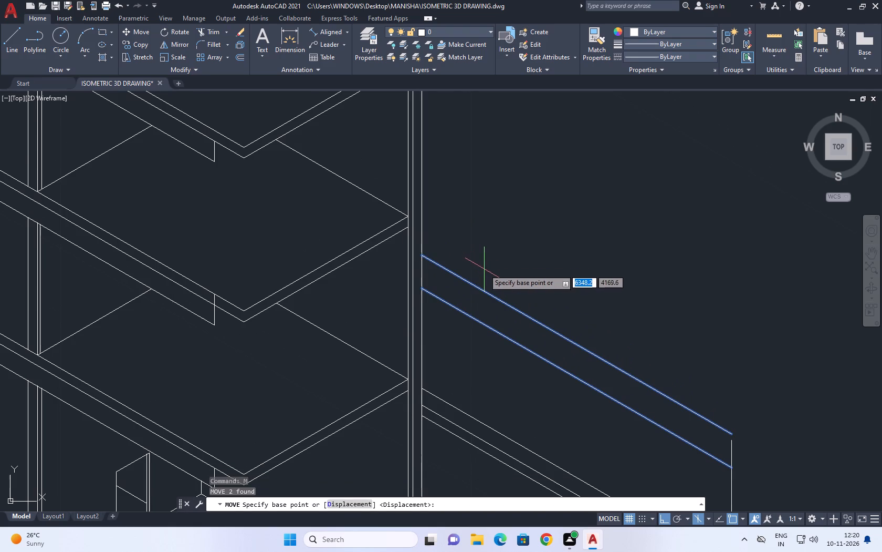
click(423, 253)
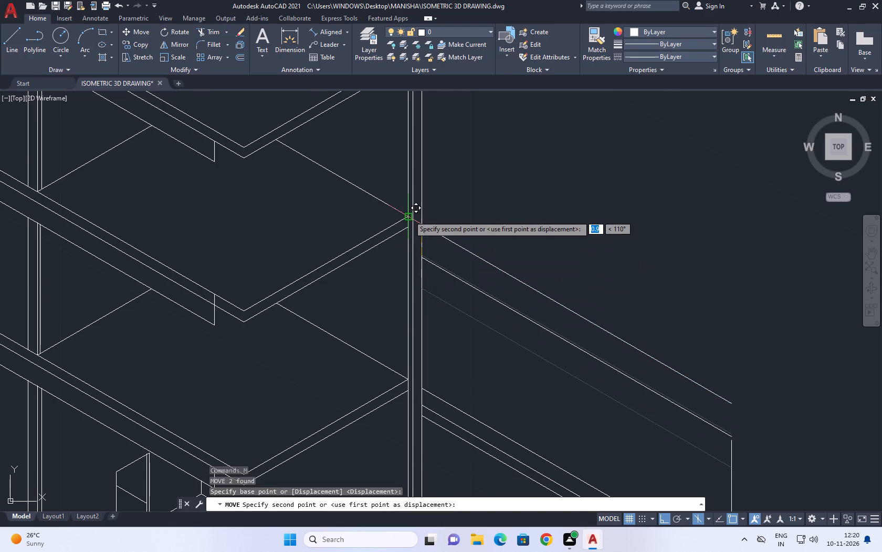
click(409, 216)
Erase the lower of the two moved beam lines.
click(466, 278)
click(458, 312)
key(Delete)
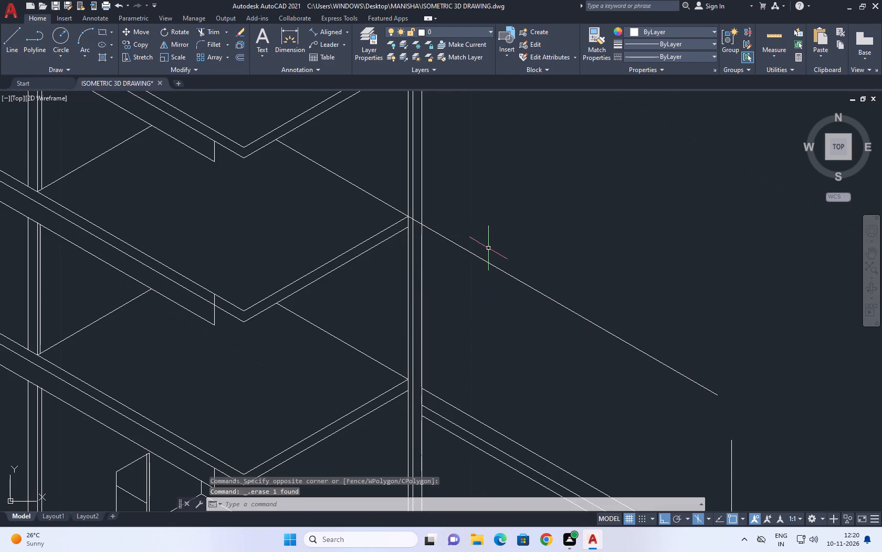
Copy the extension's remaining top beam line vertically downward by 0.226.
drag(529, 211, 501, 249)
drag(487, 296, 482, 308)
key(c)
key(o)
key(space)
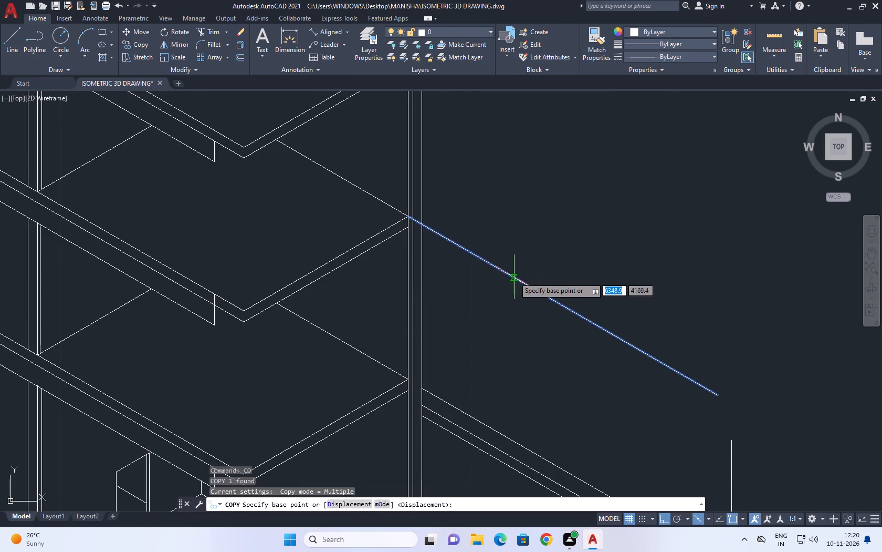
click(514, 277)
text(0.22)
key(6)
key(Return)
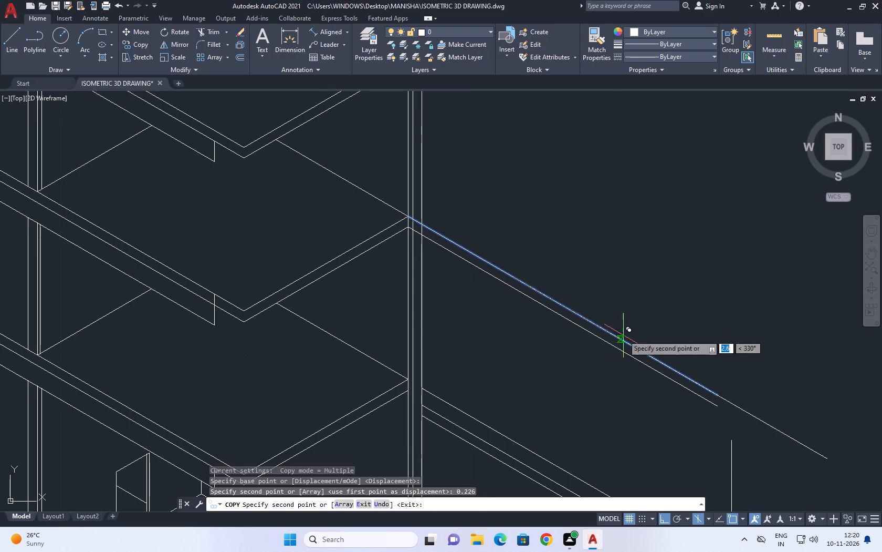
key(space)
Trim the inner ends of both beam lines where they cross the column.
key(t)
key(r)
key(space)
scroll(397, 219, up, 3)
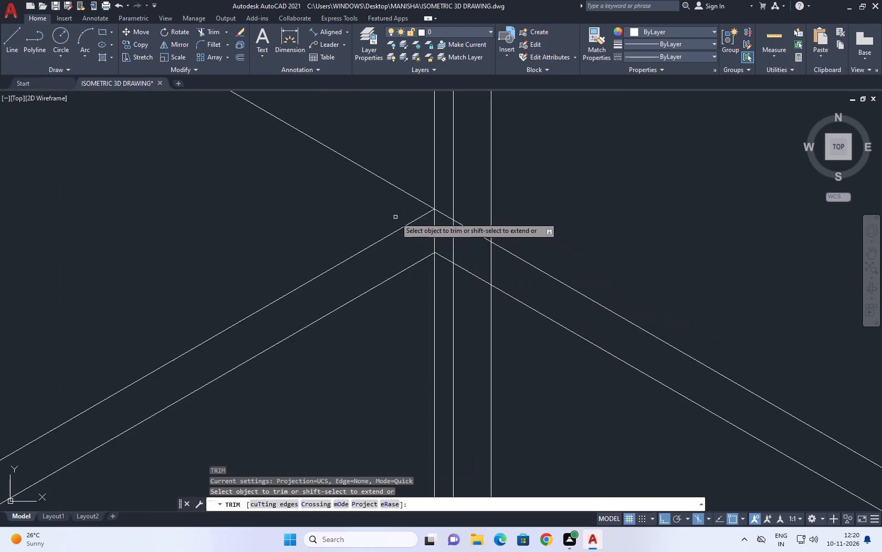
click(442, 204)
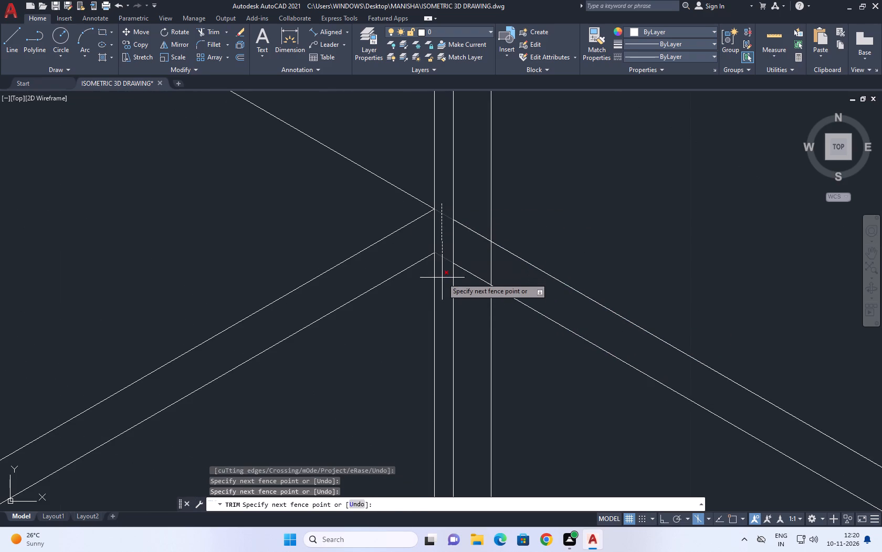
click(442, 279)
click(480, 213)
drag(456, 303, 456, 315)
key(space)
Copy the upper line of this beam vertically upward by about 3.5 to the floor level above.
scroll(469, 244, down, 4)
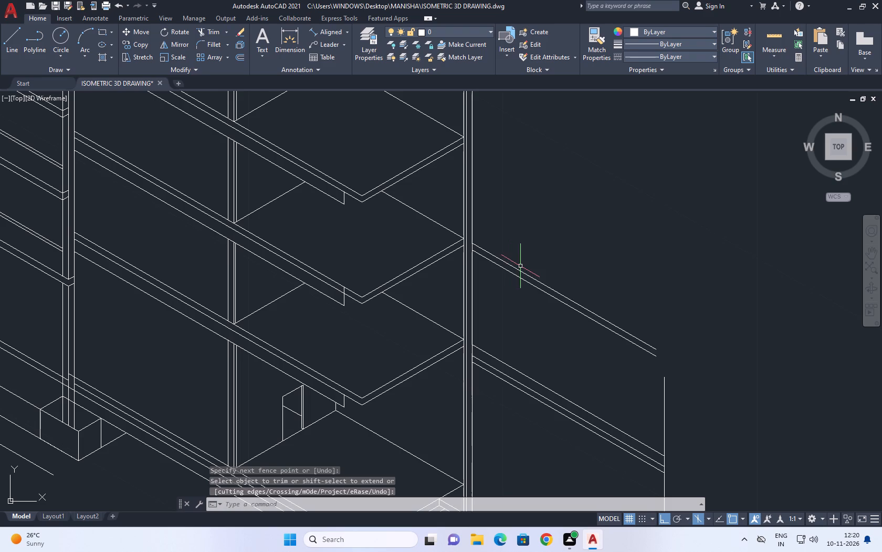
click(519, 272)
middle_drag(510, 255, 487, 287)
key(c)
key(o)
key(space)
scroll(485, 290, down, 1)
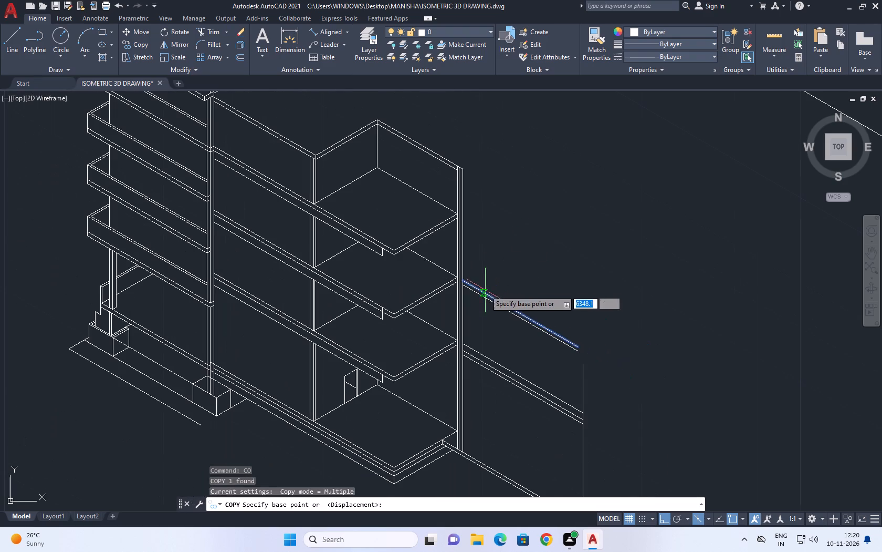
click(489, 298)
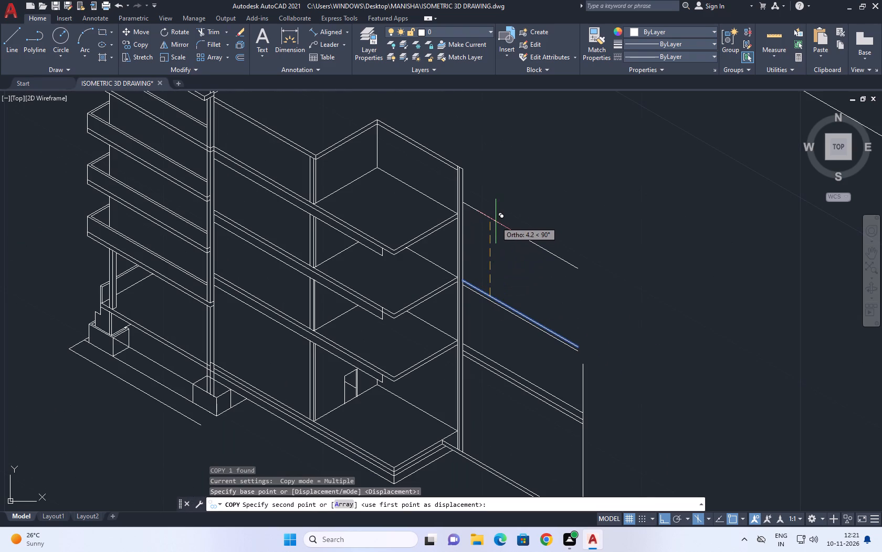
click(484, 232)
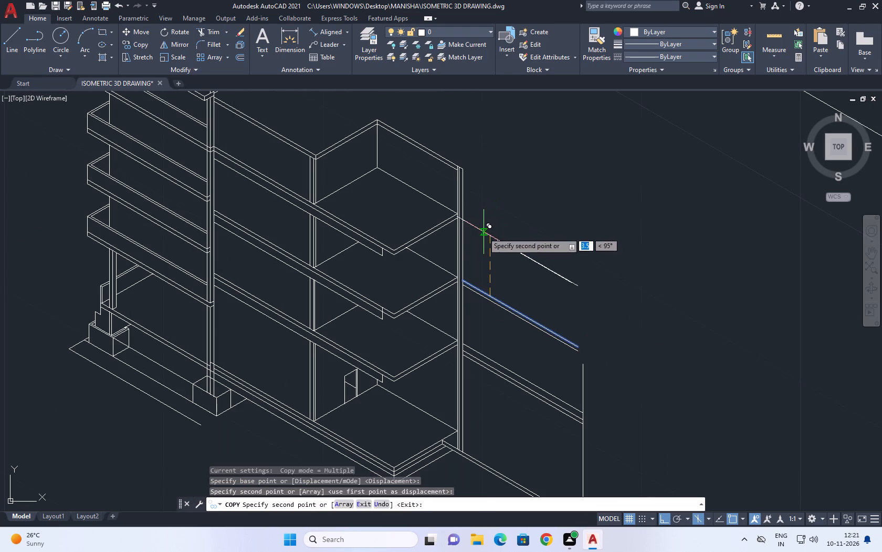
key(space)
Move the copied beam line from its inner end to the floor slab's lower corner at the column.
scroll(458, 229, up, 3)
middle_drag(423, 212, 423, 245)
click(528, 240)
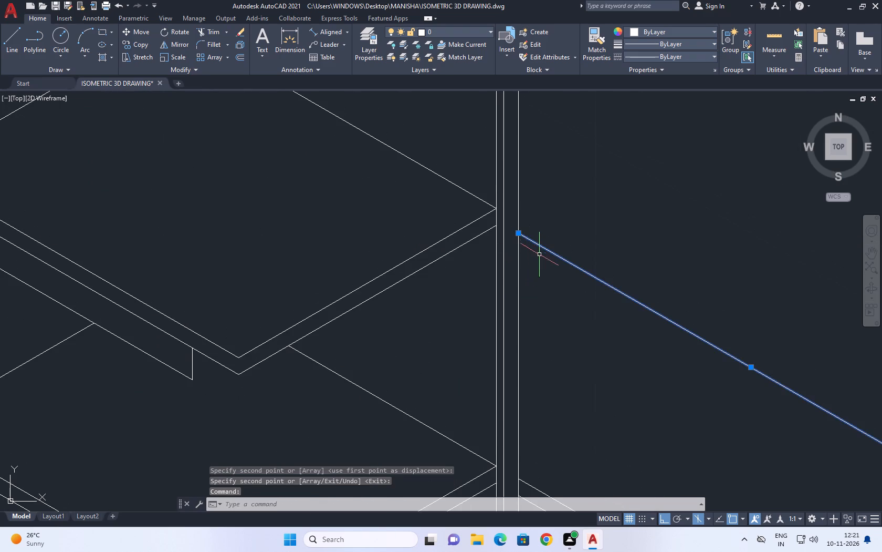
text(M)
key(space)
drag(520, 234, 514, 231)
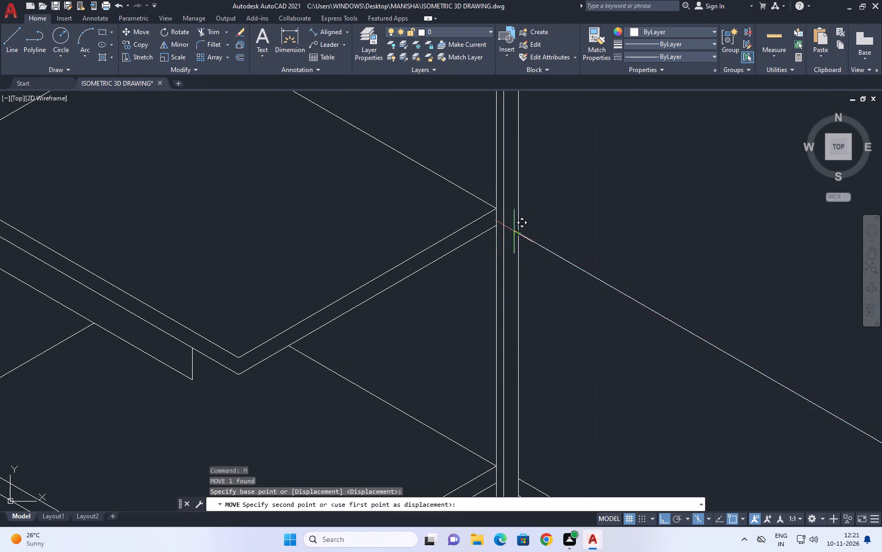
drag(494, 224, 497, 229)
Copy the moved beam line from the slab's lower corner up to its upper corner at the column.
click(597, 261)
drag(553, 295, 559, 304)
middle_drag(548, 261, 538, 286)
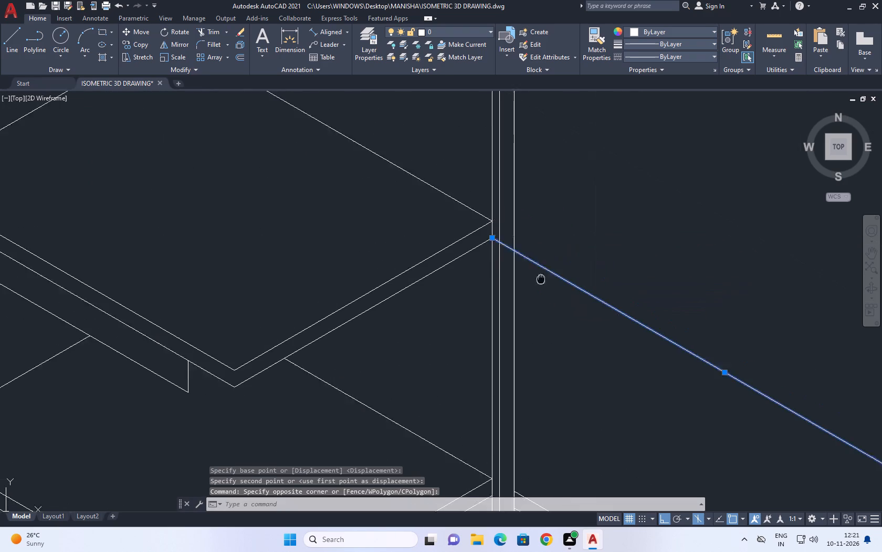
middle_drag(538, 286, 529, 298)
key(c)
text(O)
key(space)
click(474, 261)
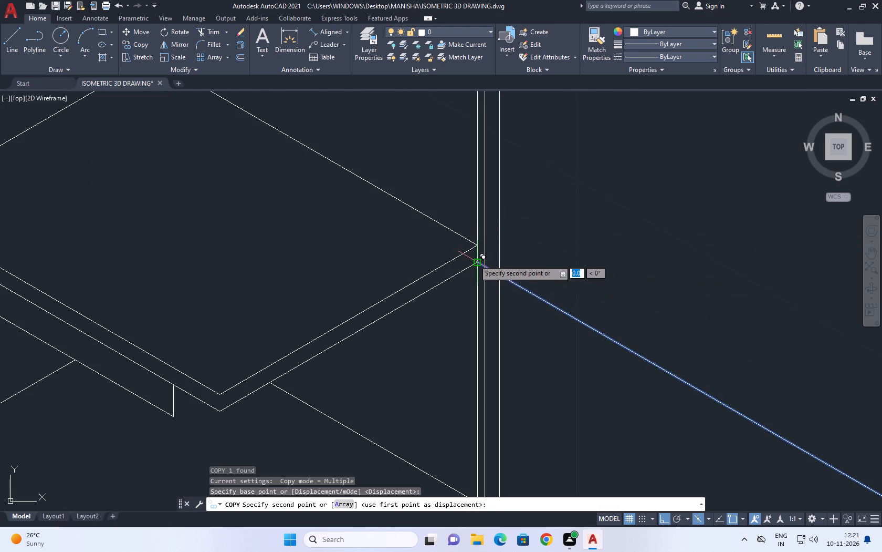
click(472, 240)
key(space)
Trim the inner ends of the two new beam lines where they cross the column.
text(TR)
key(space)
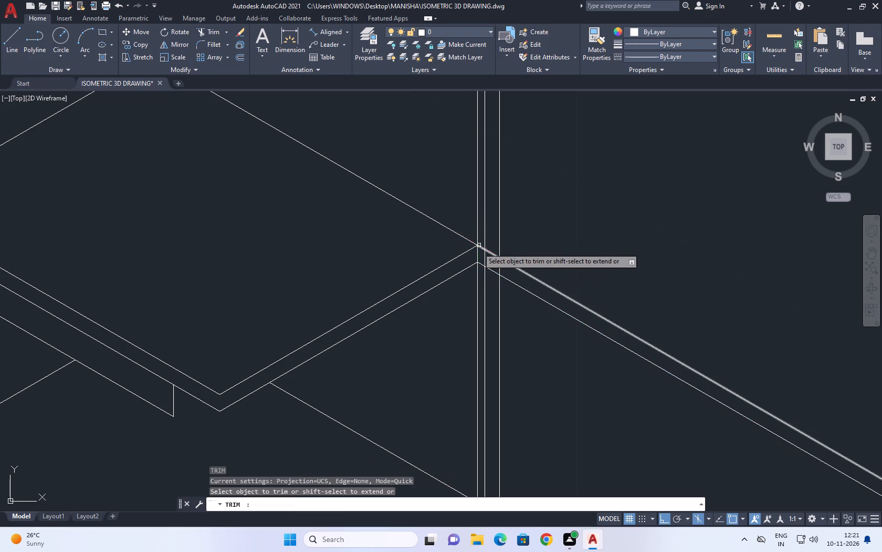
scroll(476, 253, up, 2)
click(488, 227)
click(481, 301)
click(520, 240)
drag(507, 306, 508, 313)
scroll(508, 262, down, 3)
key(space)
Draw a roof-level line from the top of the column's outer edge outward along the 330° direction.
scroll(521, 264, down, 4)
scroll(579, 257, up, 1)
middle_drag(396, 226, 373, 221)
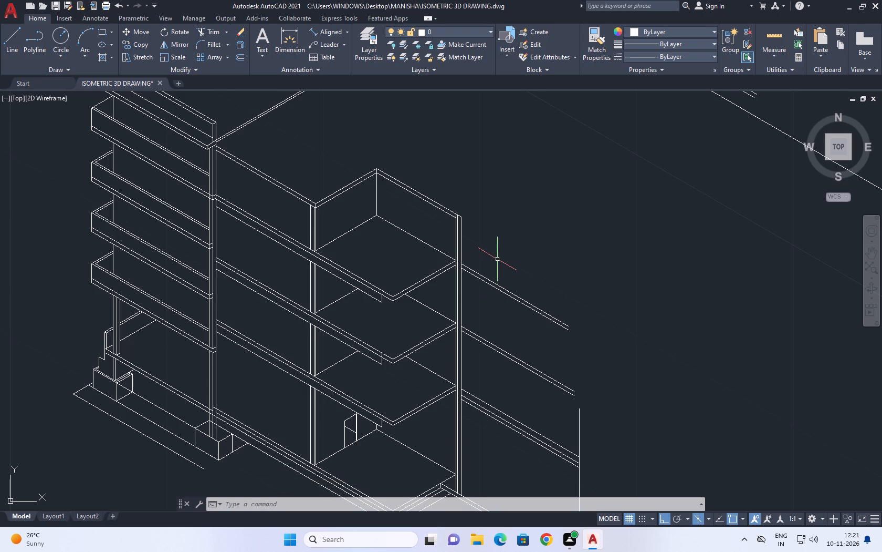
middle_drag(424, 234, 427, 265)
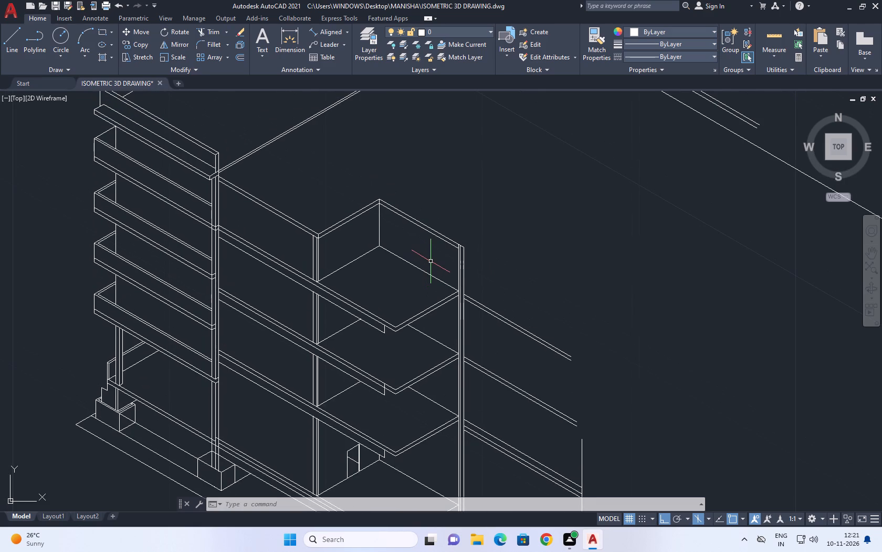
scroll(431, 261, down, 1)
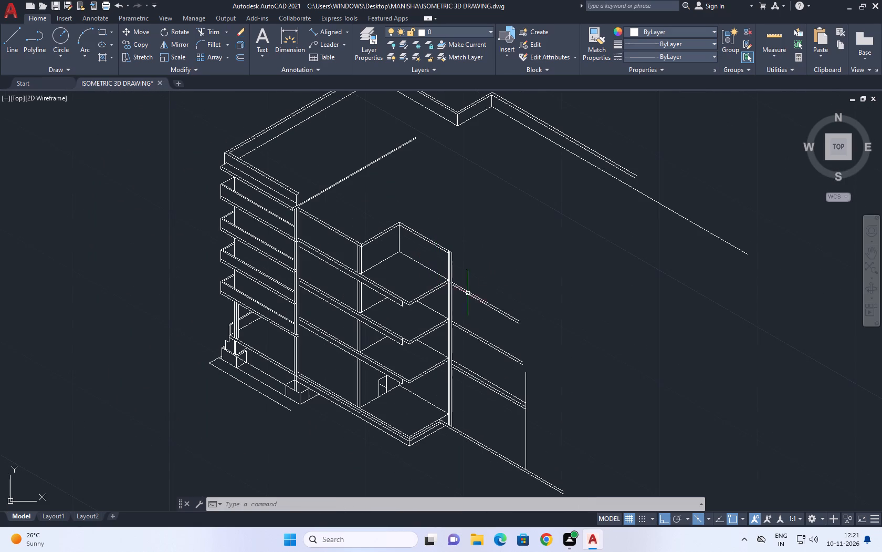
click(6, 55)
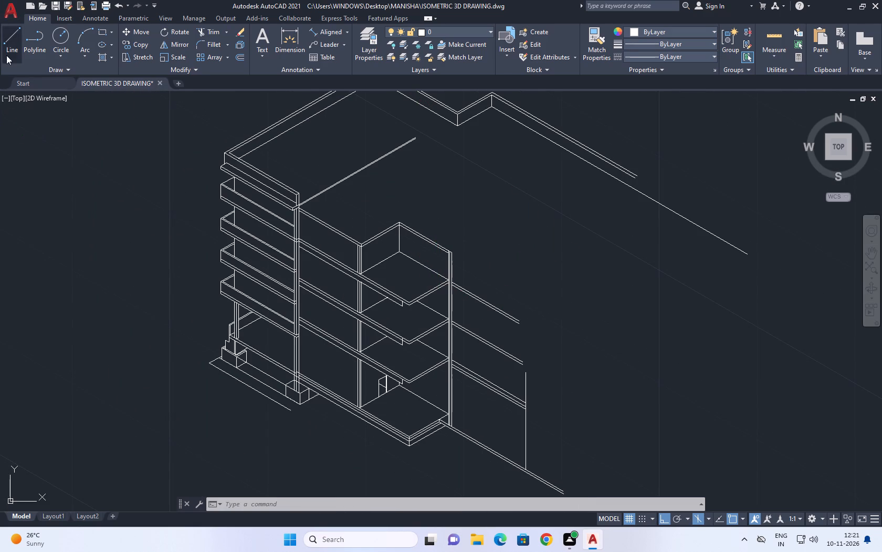
scroll(437, 203, up, 2)
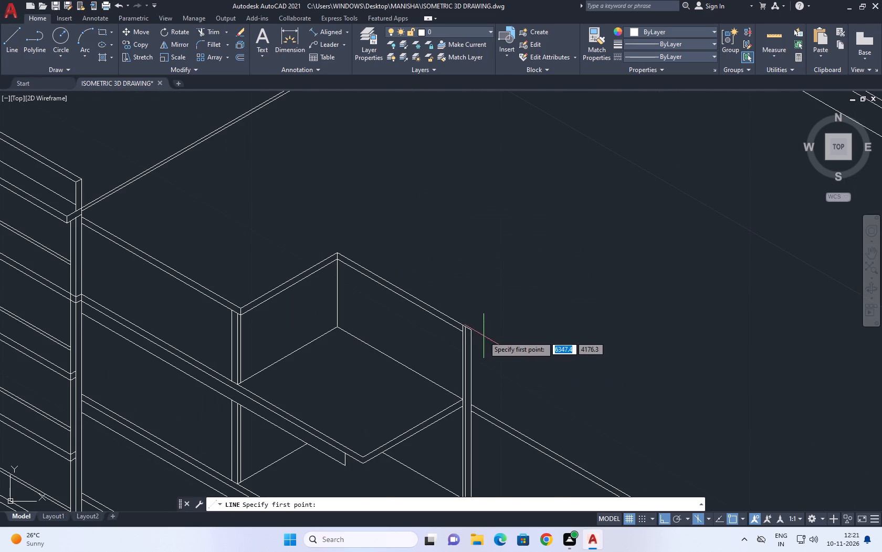
click(475, 329)
scroll(560, 335, down, 1)
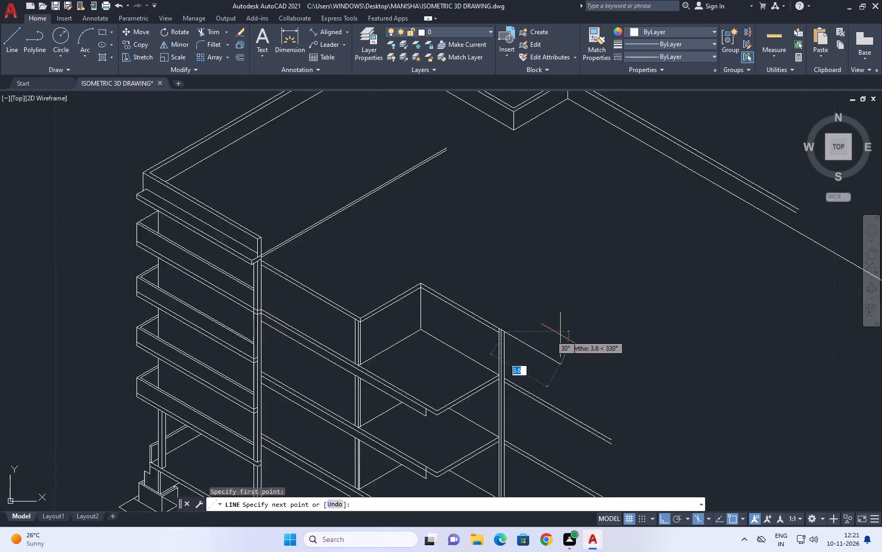
scroll(560, 335, down, 1)
middle_drag(647, 344, 533, 283)
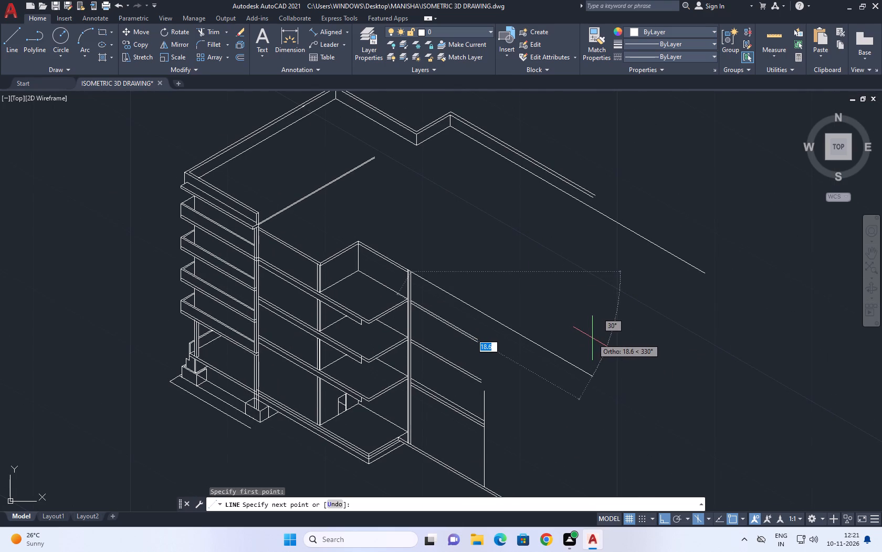
click(544, 341)
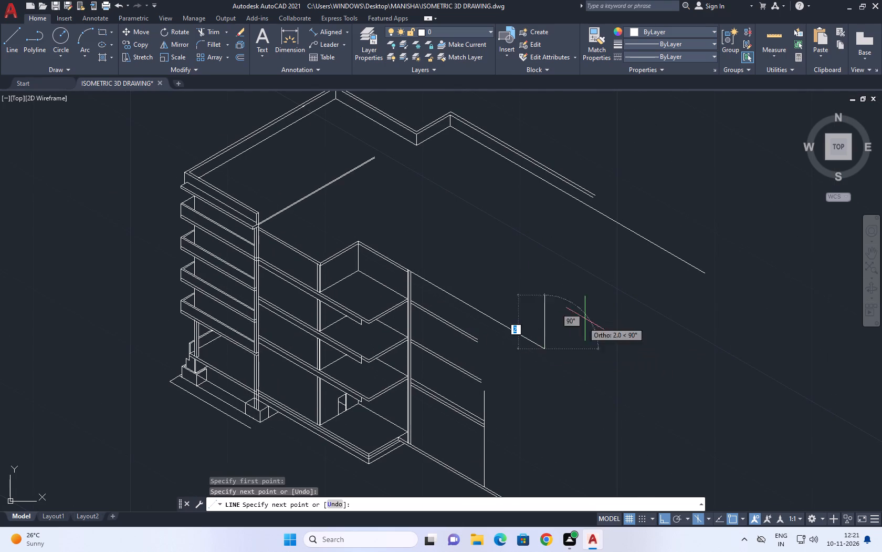
right_click(544, 272)
click(570, 295)
Copy the new roof-level line vertically downward by 0.226 from its inner end.
middle_drag(426, 299, 542, 261)
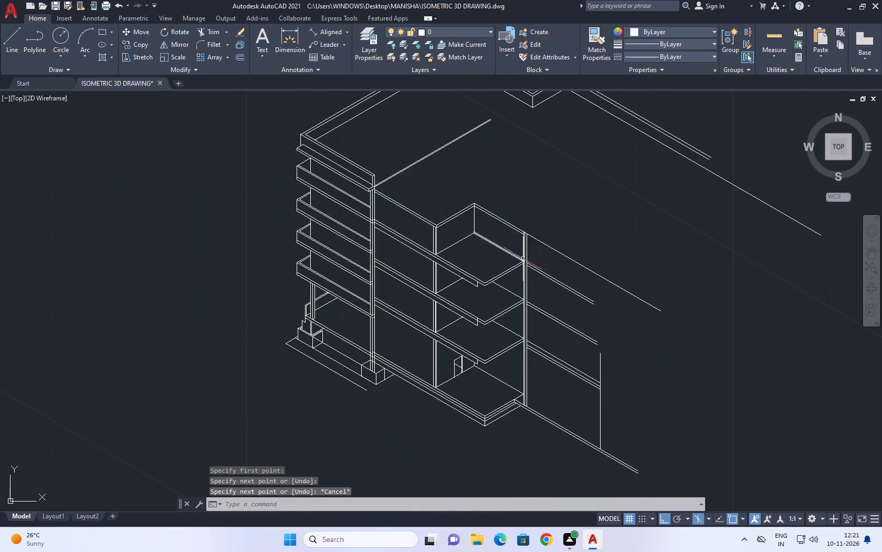
scroll(523, 261, up, 1)
drag(603, 237, 580, 236)
click(550, 267)
middle_drag(523, 227, 314, 300)
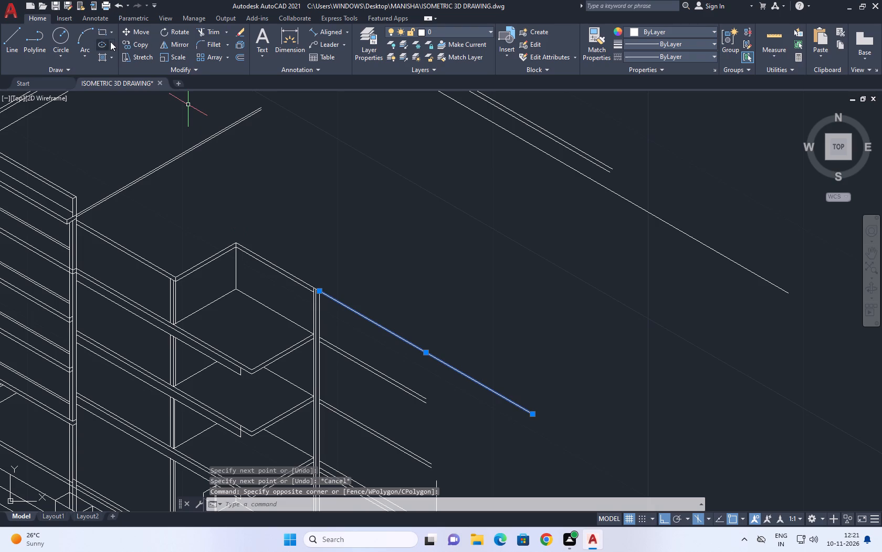
click(127, 41)
middle_drag(307, 385, 346, 289)
scroll(343, 215, up, 3)
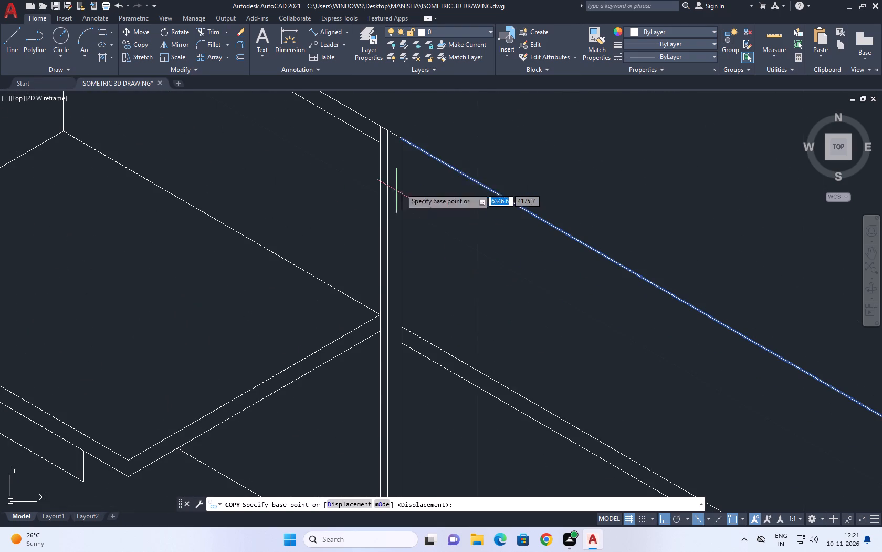
click(402, 138)
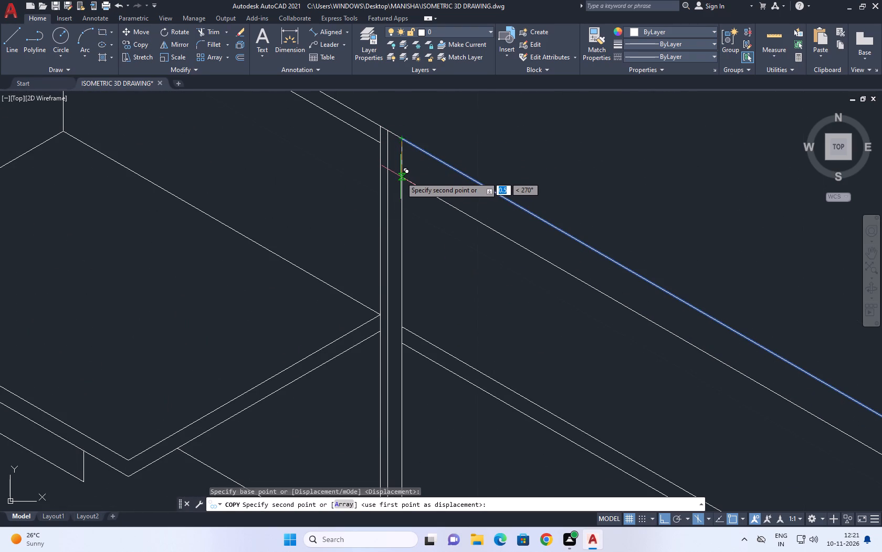
key(0)
key(period)
key(2)
key(2)
key(6)
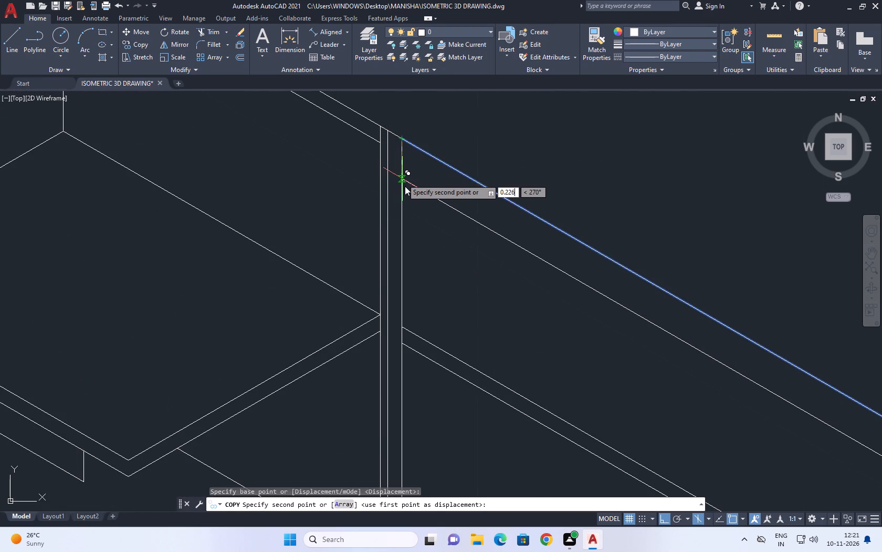
key(Return)
key(space)
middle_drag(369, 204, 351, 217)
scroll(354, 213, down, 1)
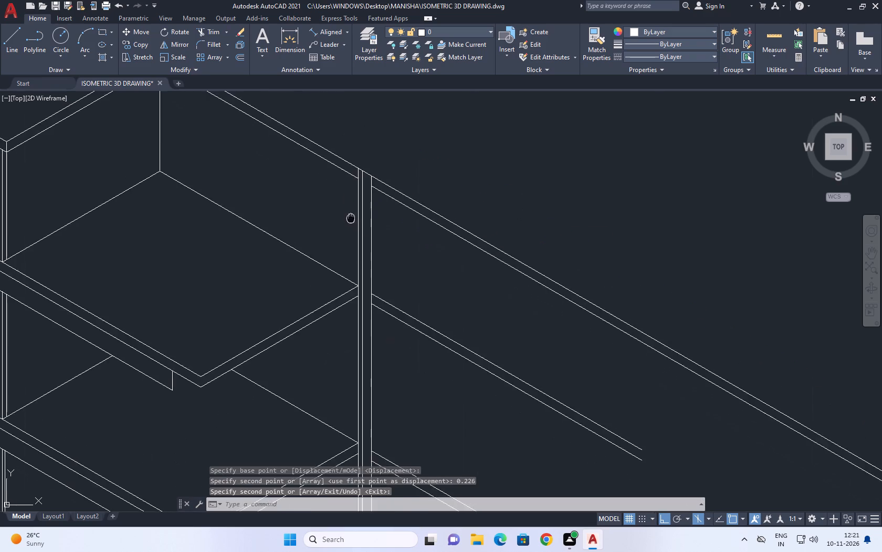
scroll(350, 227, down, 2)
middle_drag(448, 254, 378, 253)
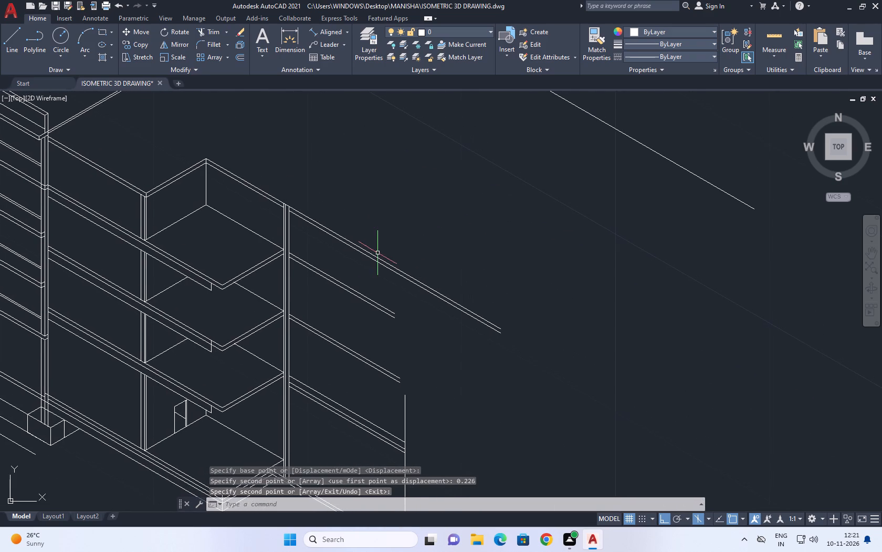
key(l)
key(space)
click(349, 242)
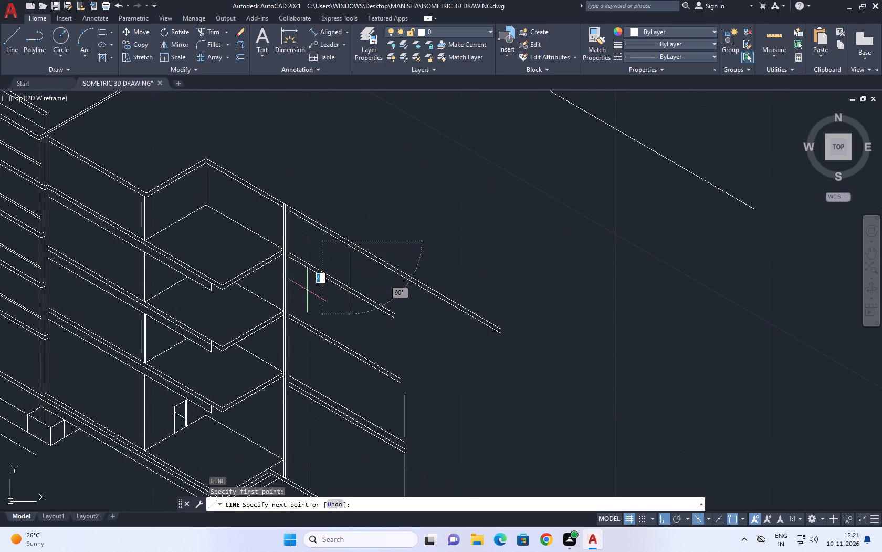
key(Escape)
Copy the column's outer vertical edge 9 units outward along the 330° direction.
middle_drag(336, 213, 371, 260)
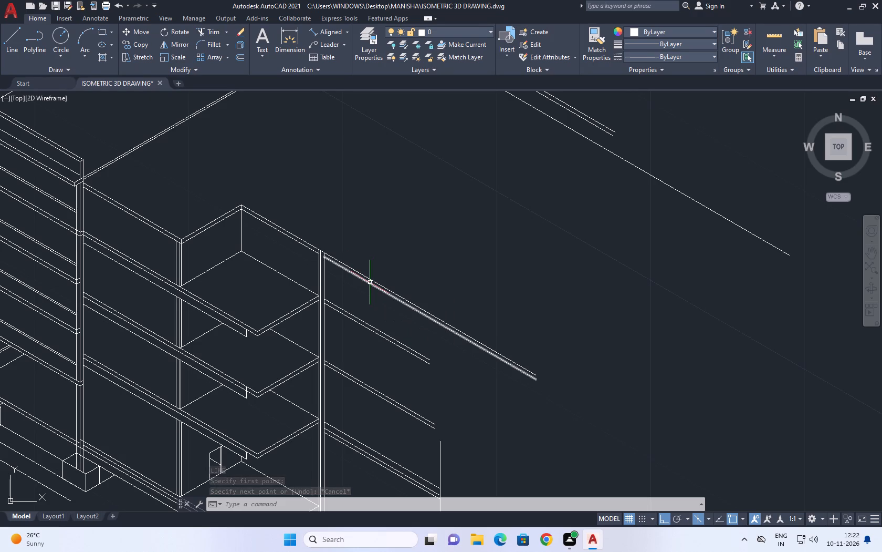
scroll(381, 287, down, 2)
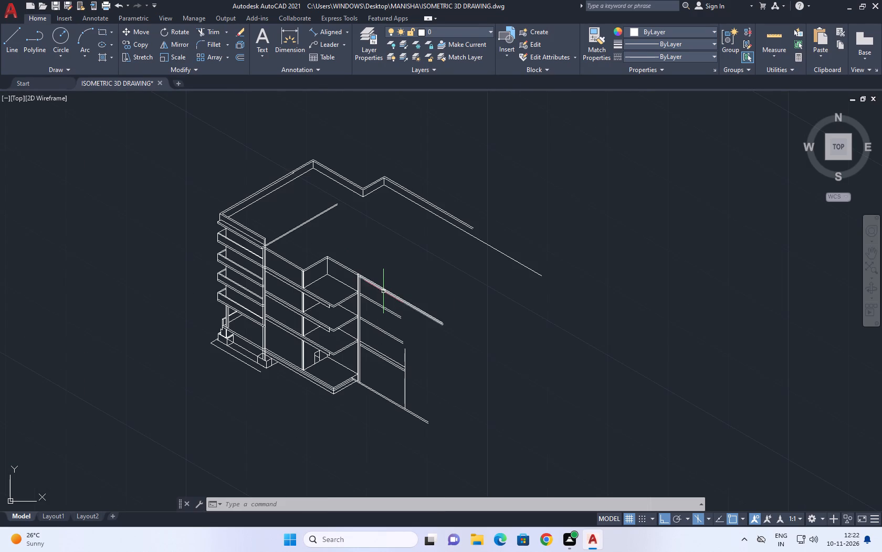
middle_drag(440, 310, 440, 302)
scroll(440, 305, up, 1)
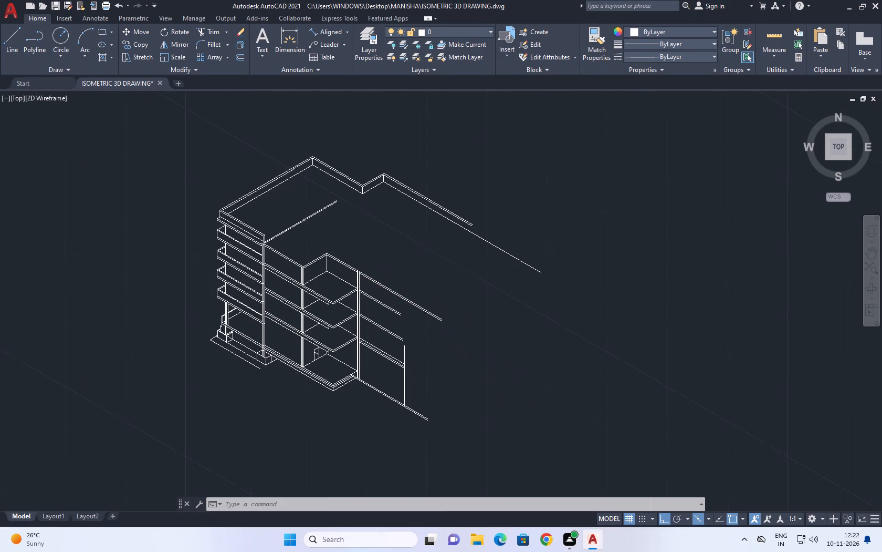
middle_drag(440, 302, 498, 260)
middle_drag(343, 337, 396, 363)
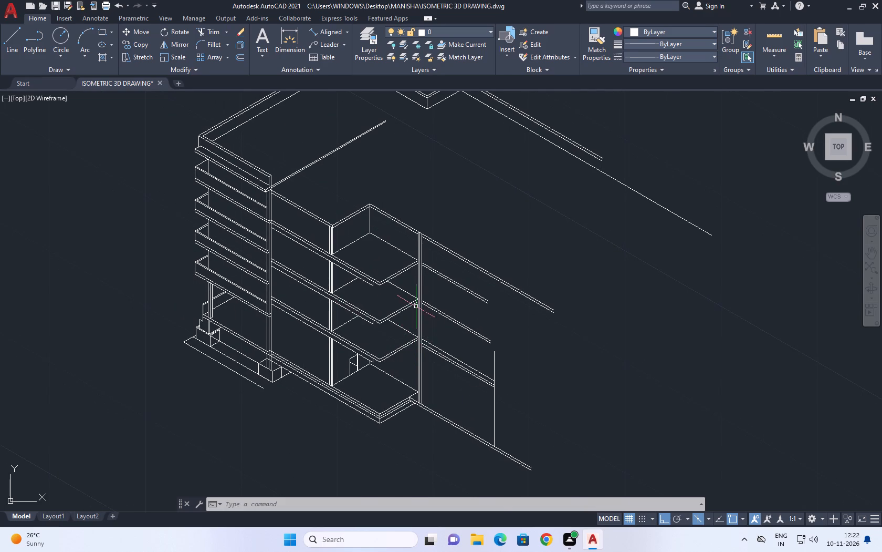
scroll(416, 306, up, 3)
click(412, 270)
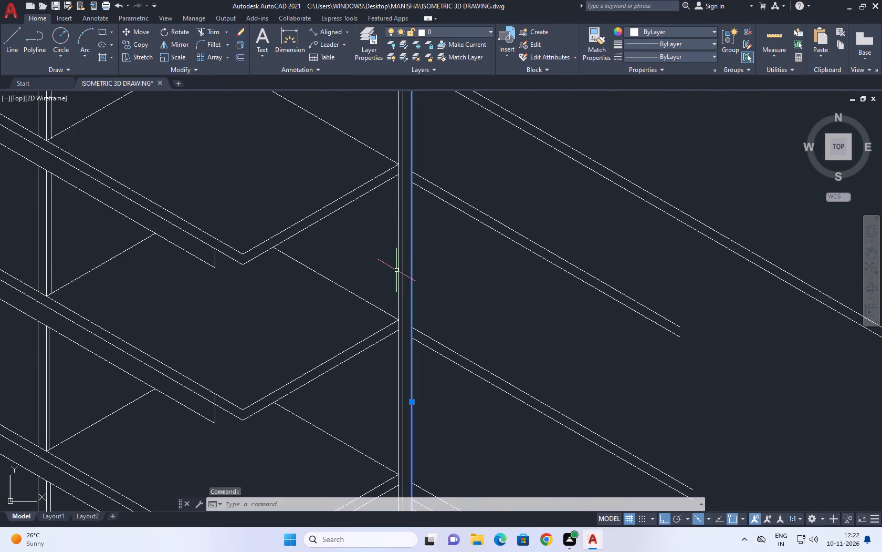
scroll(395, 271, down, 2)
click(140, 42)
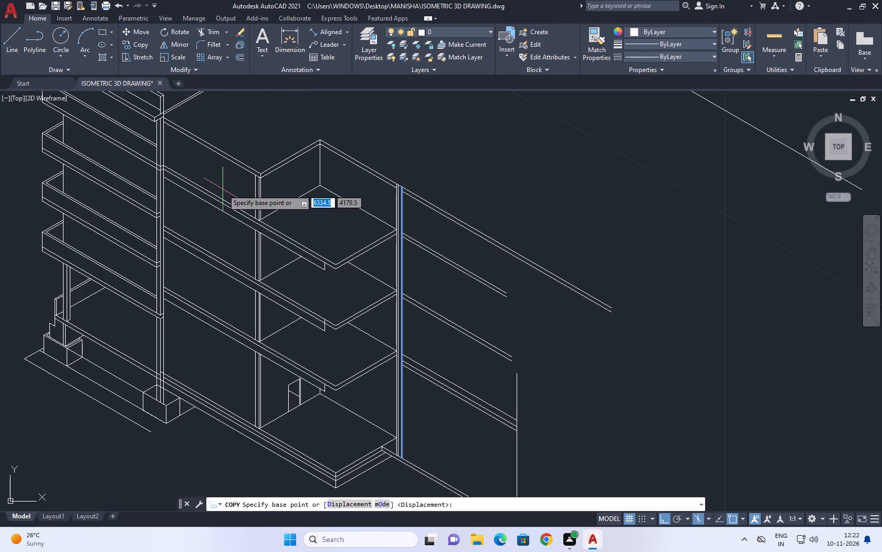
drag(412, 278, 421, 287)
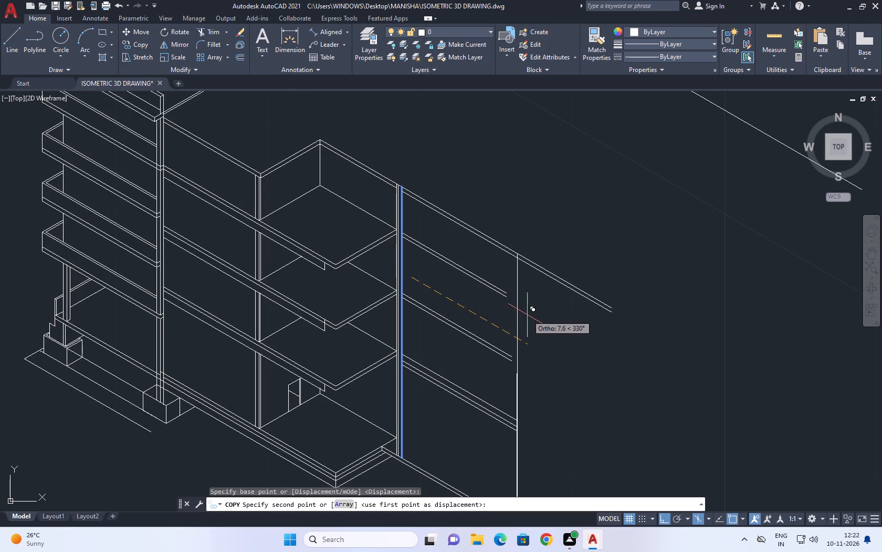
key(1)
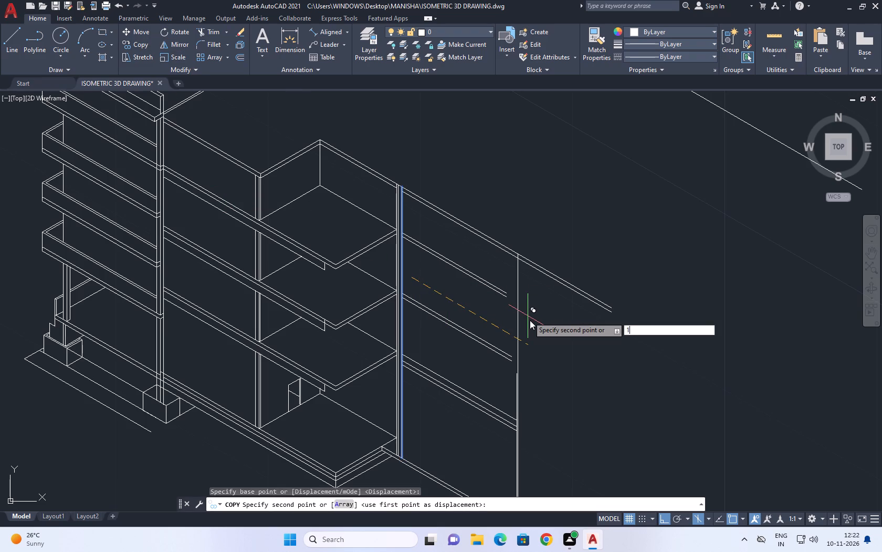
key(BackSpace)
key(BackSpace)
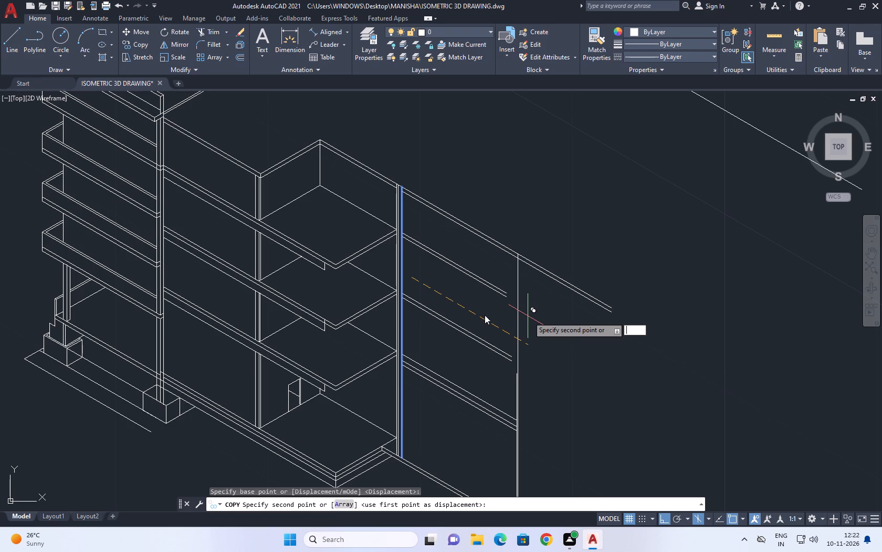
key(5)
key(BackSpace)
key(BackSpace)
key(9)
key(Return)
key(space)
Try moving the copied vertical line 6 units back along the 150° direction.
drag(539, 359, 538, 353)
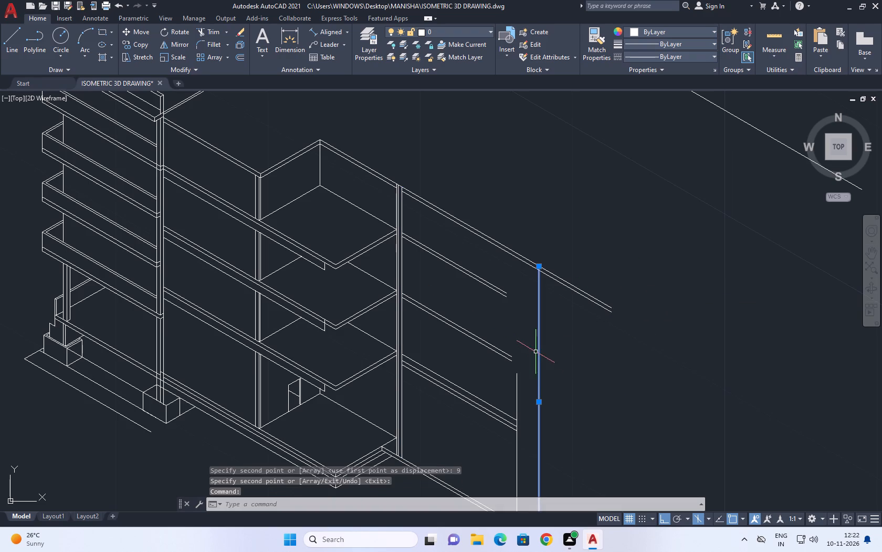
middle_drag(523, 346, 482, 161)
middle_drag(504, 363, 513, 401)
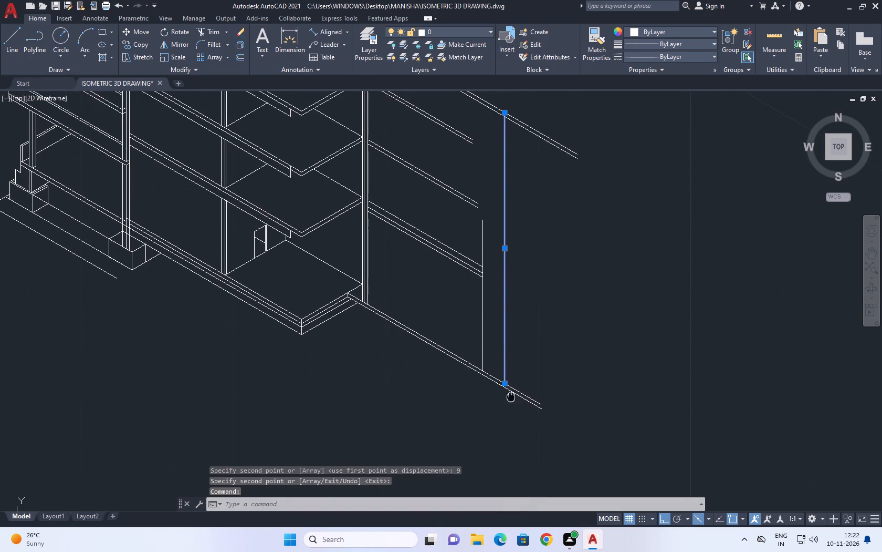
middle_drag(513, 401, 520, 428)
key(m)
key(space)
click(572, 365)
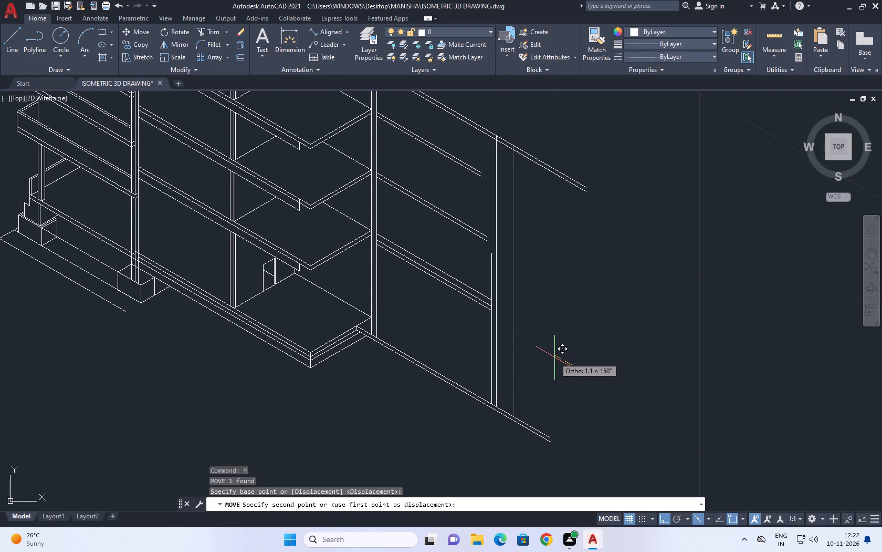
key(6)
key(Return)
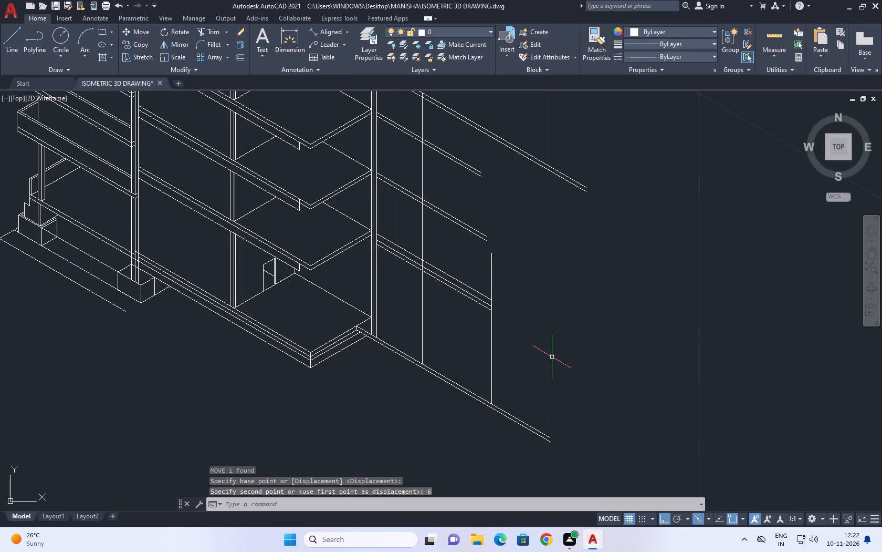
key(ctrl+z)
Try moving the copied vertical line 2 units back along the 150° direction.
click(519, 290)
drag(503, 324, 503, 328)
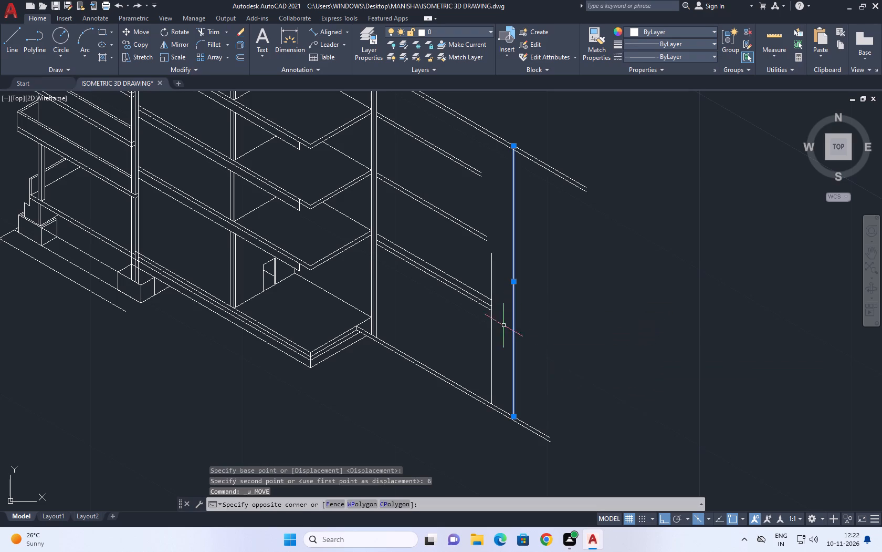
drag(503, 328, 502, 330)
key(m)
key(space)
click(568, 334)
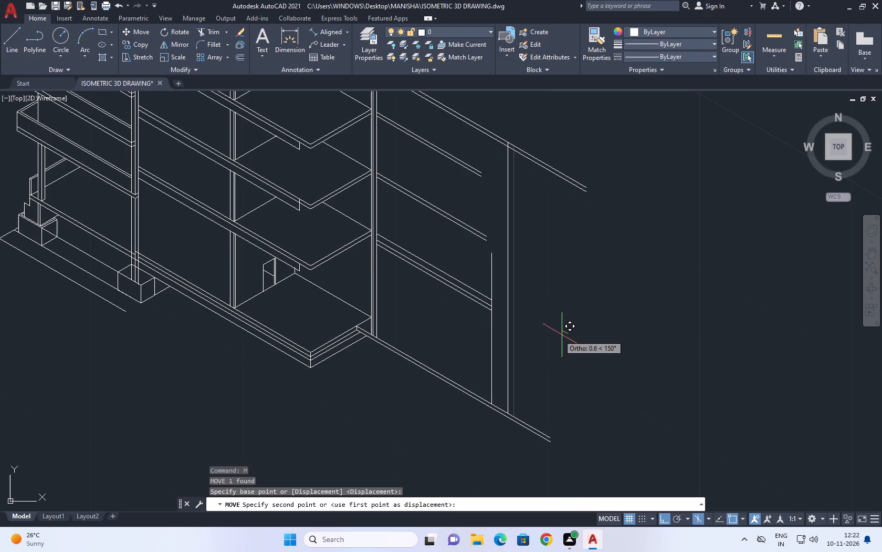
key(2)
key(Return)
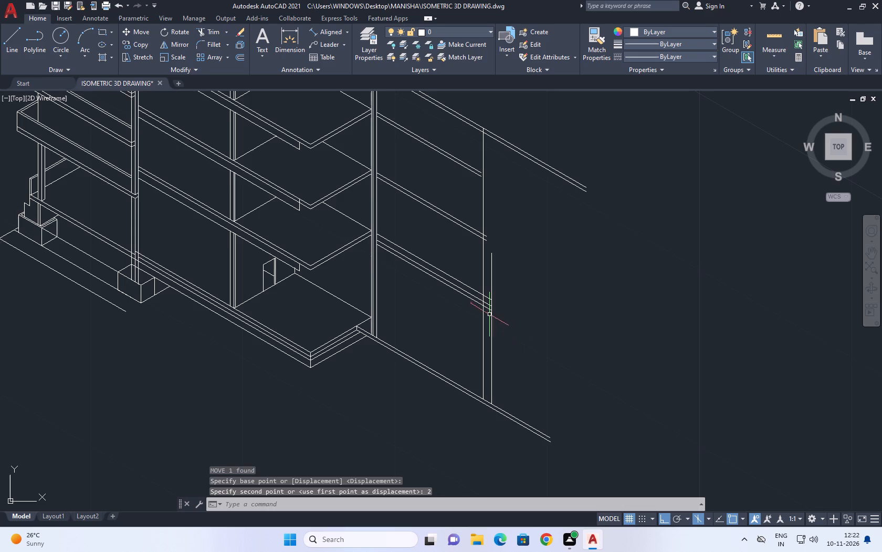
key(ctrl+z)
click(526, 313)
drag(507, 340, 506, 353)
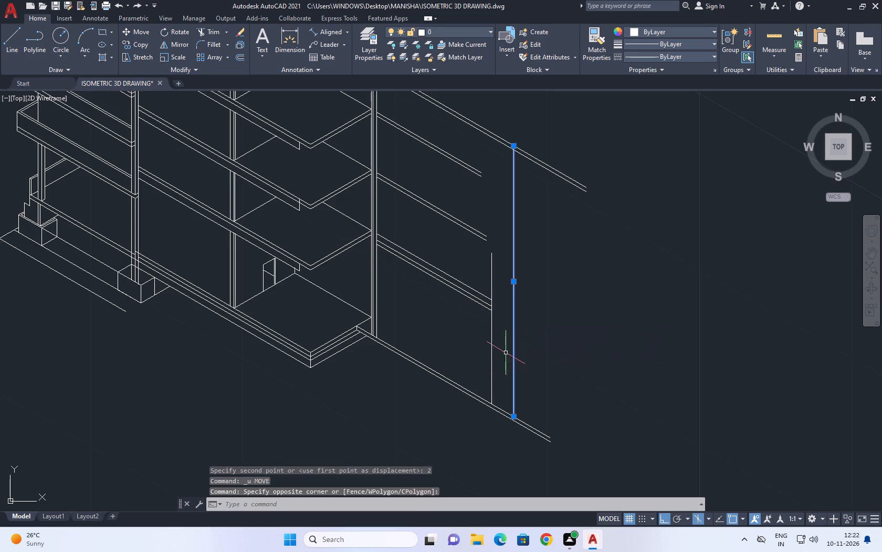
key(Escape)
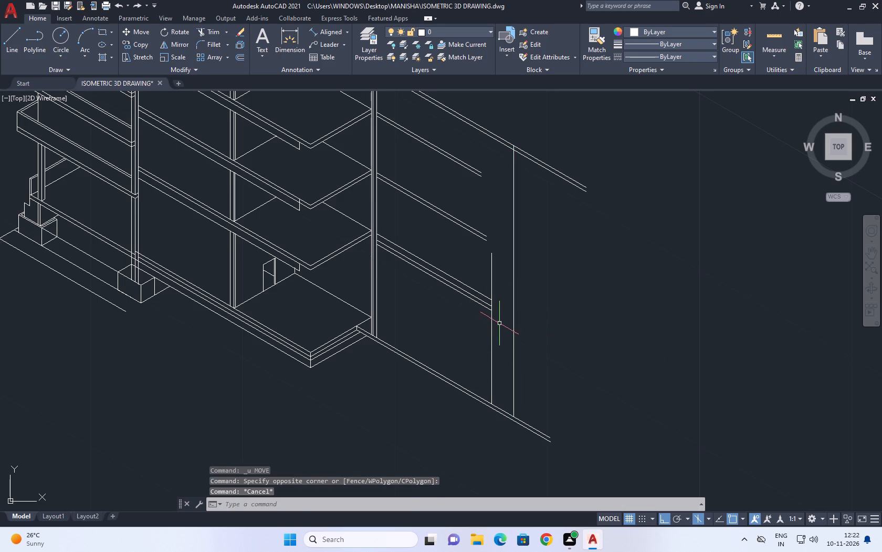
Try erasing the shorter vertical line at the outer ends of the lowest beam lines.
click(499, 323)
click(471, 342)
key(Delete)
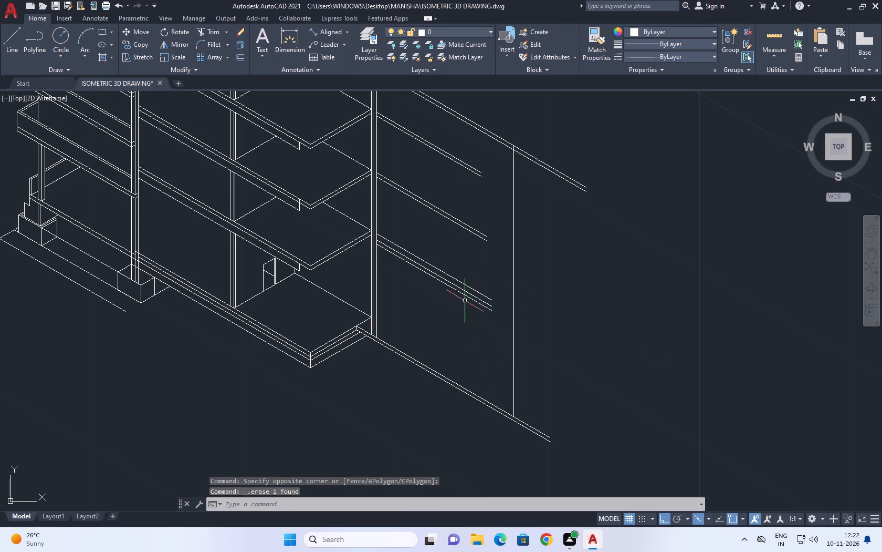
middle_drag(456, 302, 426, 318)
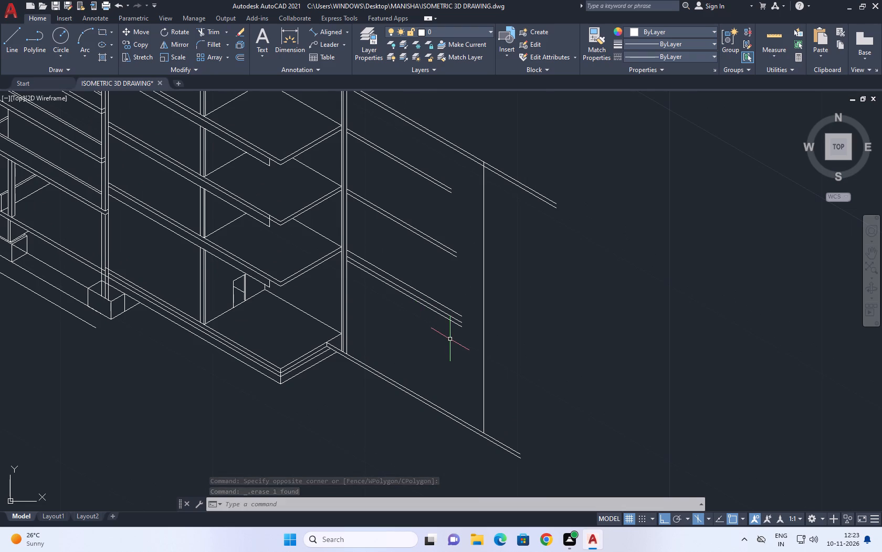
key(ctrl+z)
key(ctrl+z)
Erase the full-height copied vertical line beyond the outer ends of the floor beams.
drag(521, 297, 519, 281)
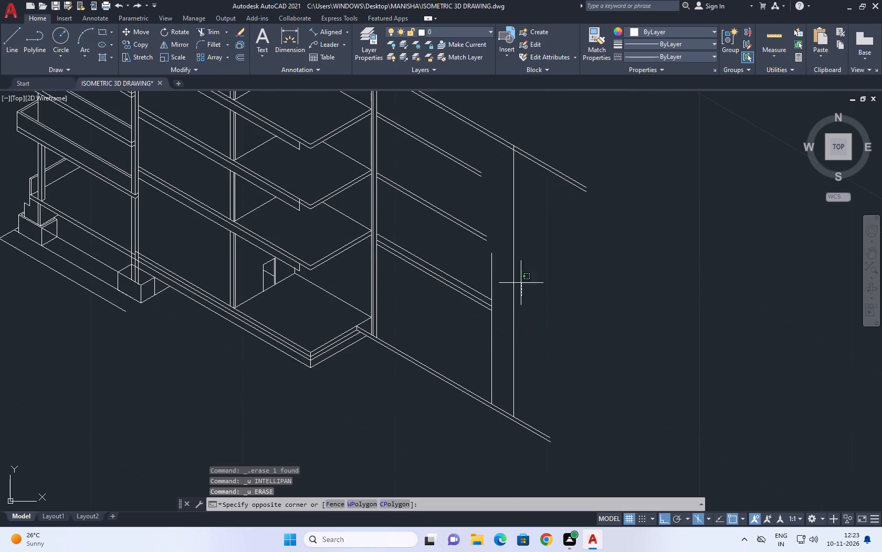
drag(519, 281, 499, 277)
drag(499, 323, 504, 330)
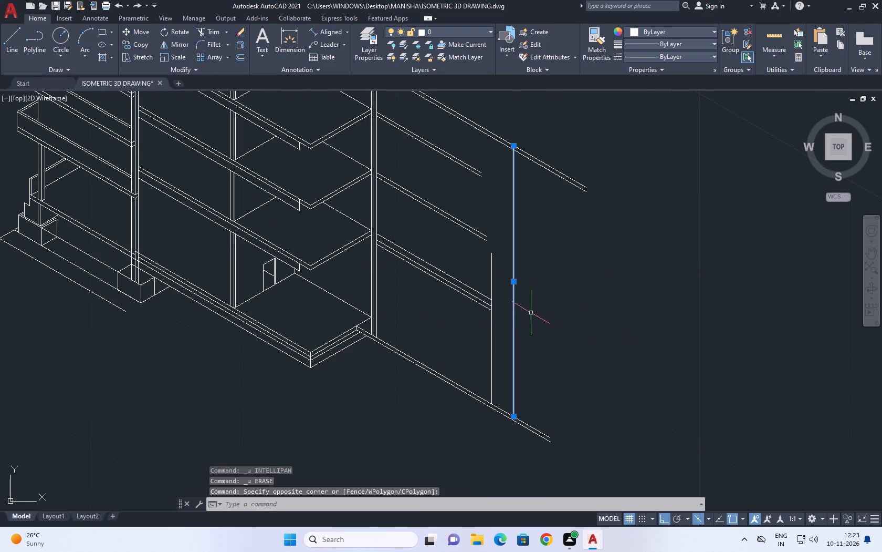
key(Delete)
Extend the short vertical line at the lowest beams' outer ends up to the roof-level double line.
middle_drag(428, 192, 483, 283)
key(e)
key(x)
key(space)
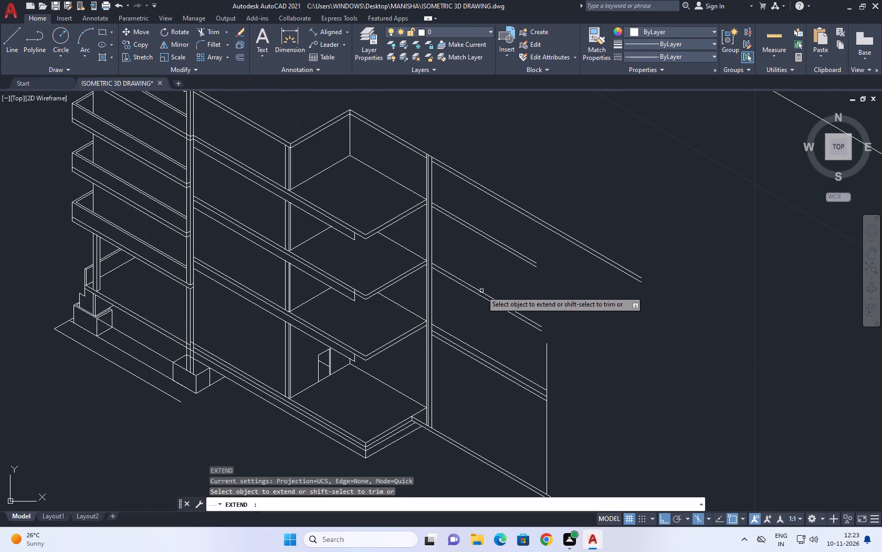
drag(504, 334, 526, 361)
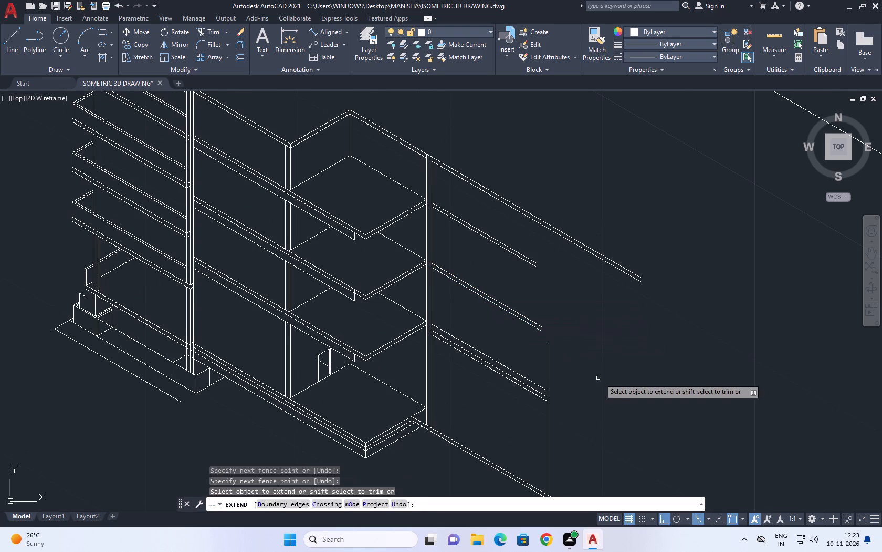
drag(606, 376, 564, 433)
click(560, 382)
click(511, 337)
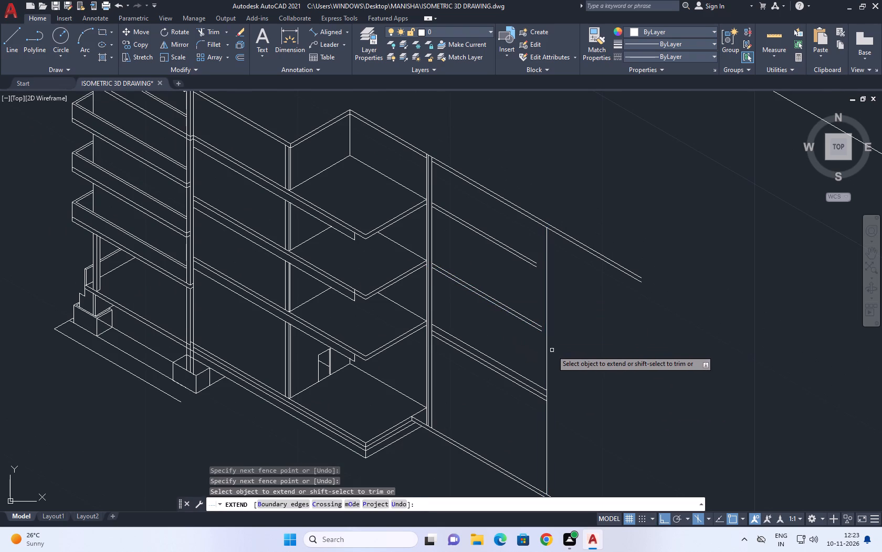
key(Escape)
Extend the outer ends of the two upper floors' double beam lines to the vertical end line.
text(EX)
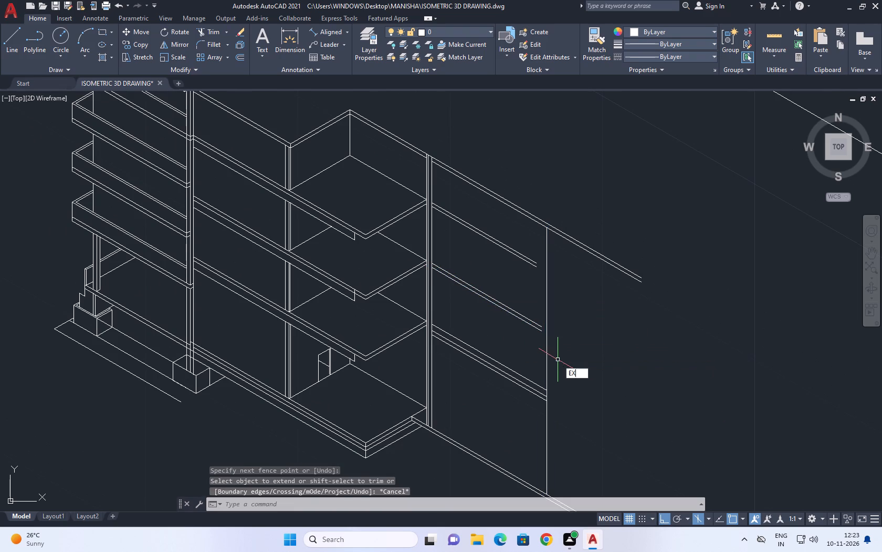
key(space)
drag(513, 232, 514, 242)
click(529, 330)
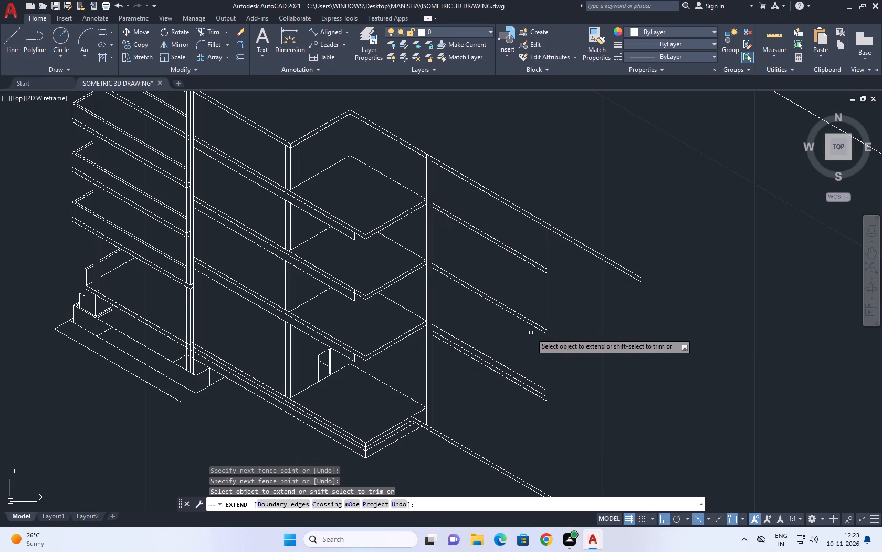
click(530, 332)
click(522, 405)
key(space)
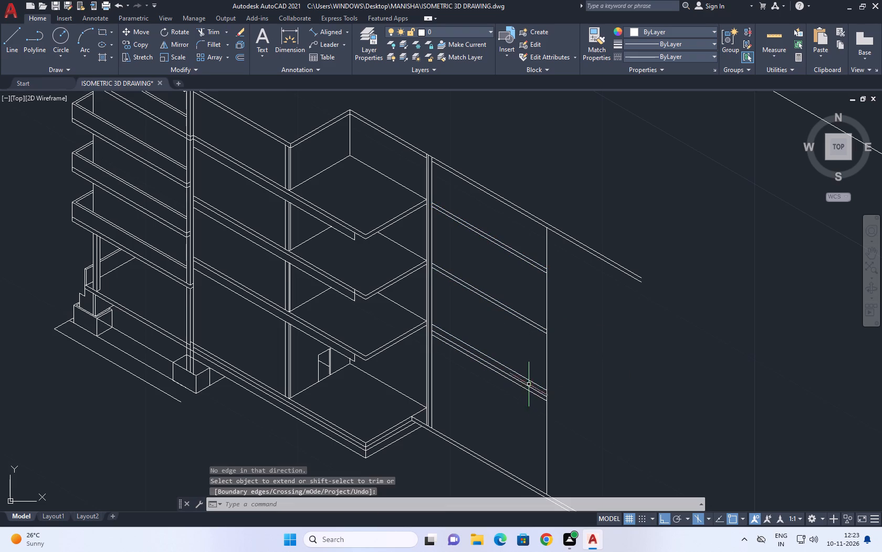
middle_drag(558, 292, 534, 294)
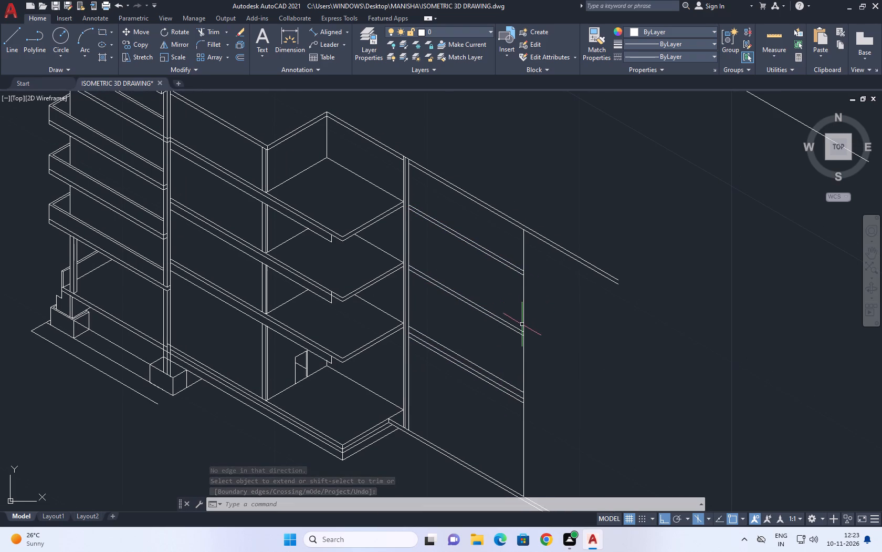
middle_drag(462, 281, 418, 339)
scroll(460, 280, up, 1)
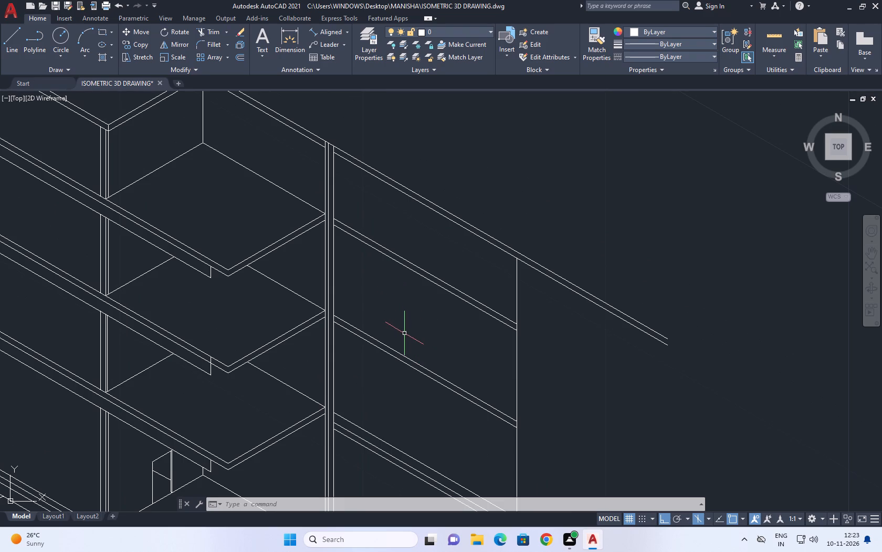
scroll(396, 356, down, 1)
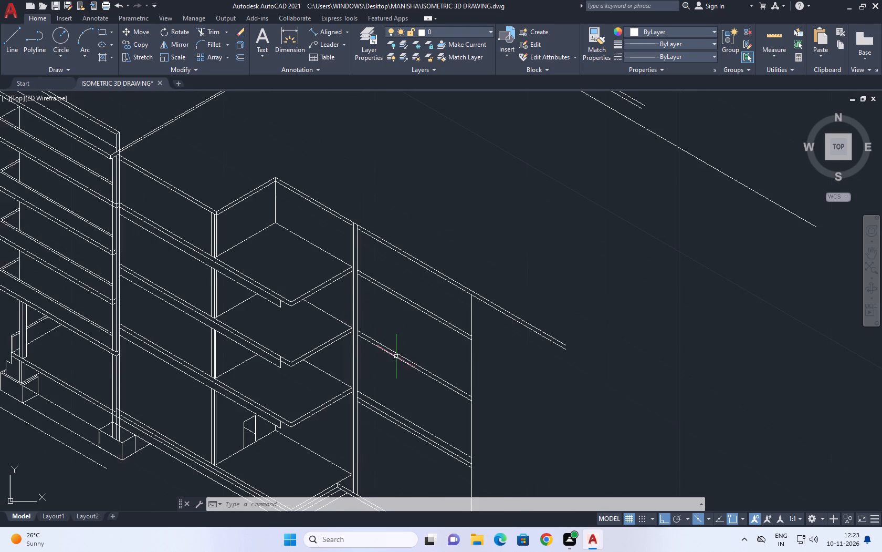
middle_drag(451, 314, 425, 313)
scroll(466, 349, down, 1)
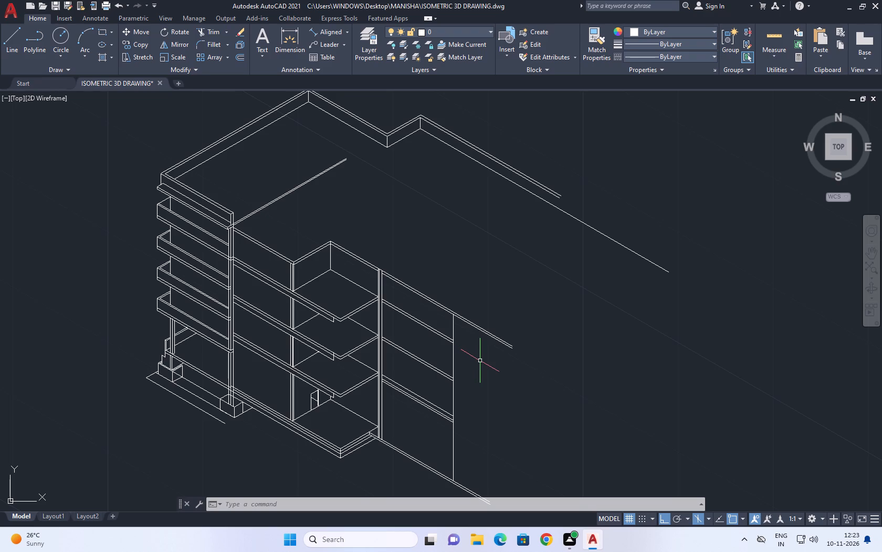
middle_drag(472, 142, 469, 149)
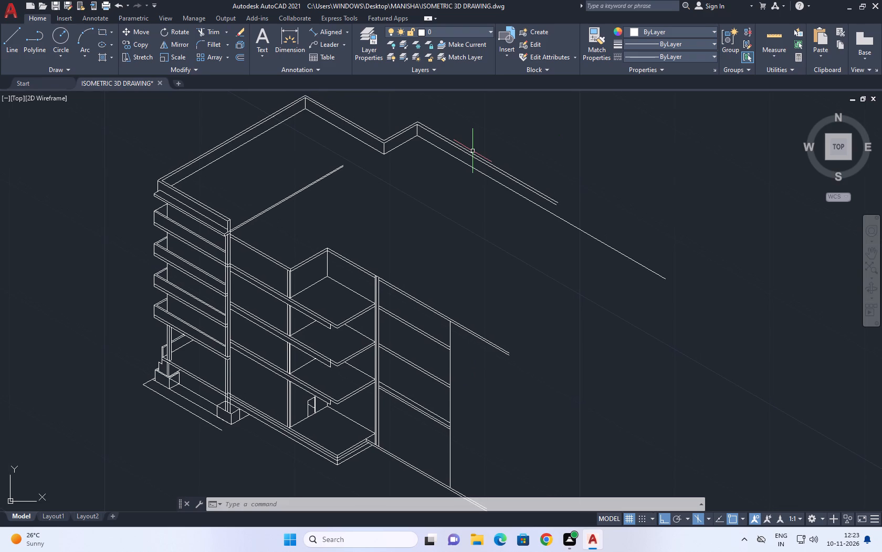
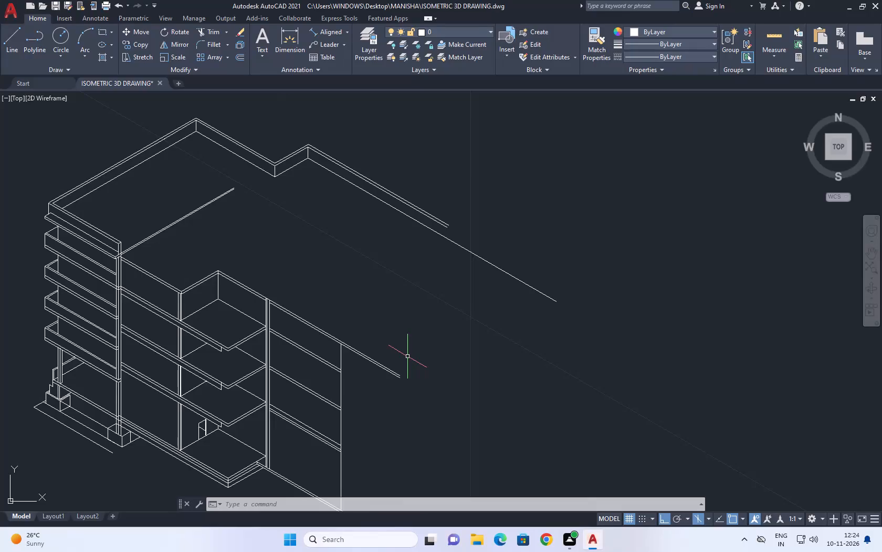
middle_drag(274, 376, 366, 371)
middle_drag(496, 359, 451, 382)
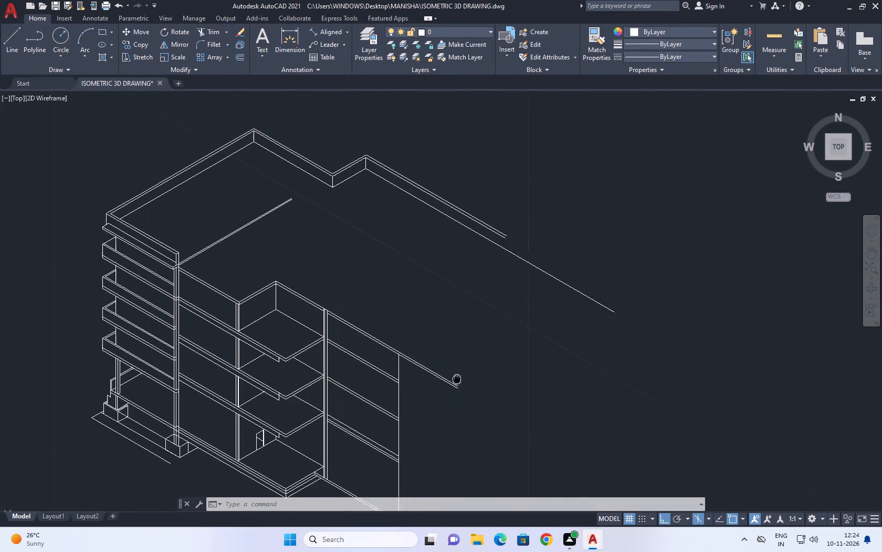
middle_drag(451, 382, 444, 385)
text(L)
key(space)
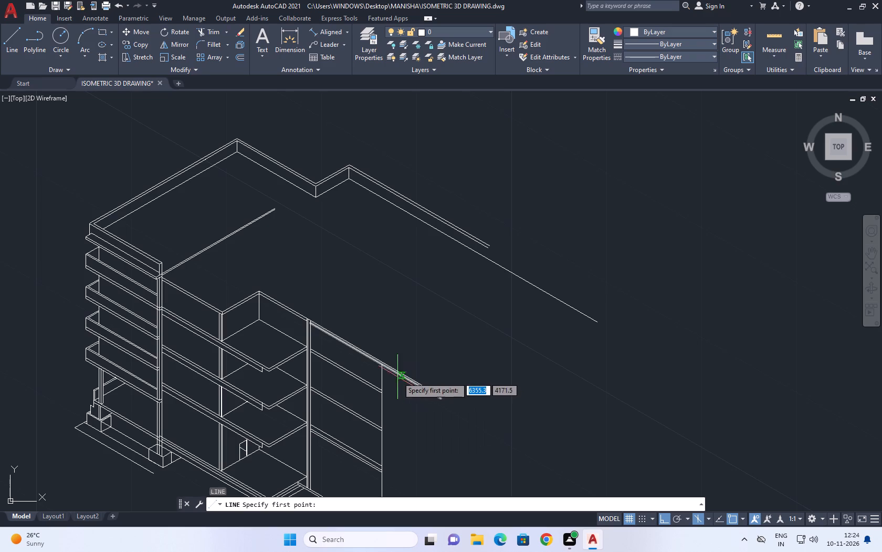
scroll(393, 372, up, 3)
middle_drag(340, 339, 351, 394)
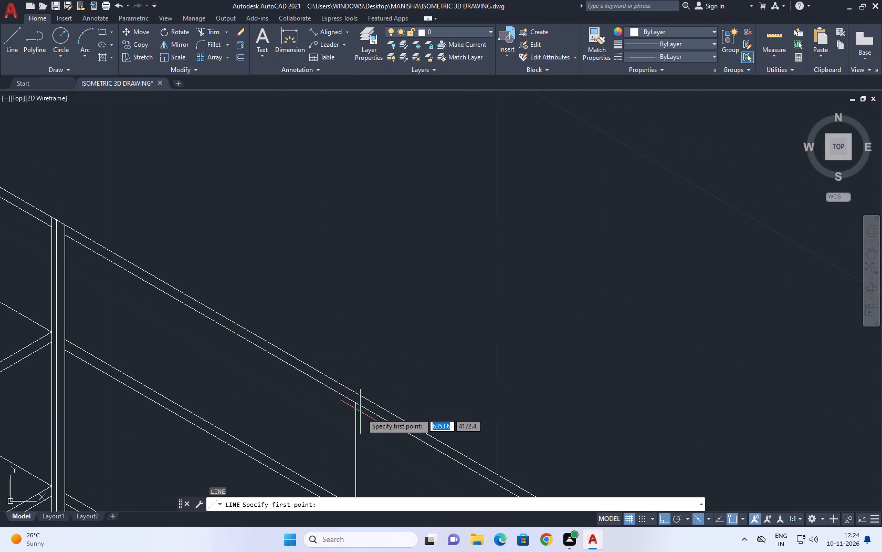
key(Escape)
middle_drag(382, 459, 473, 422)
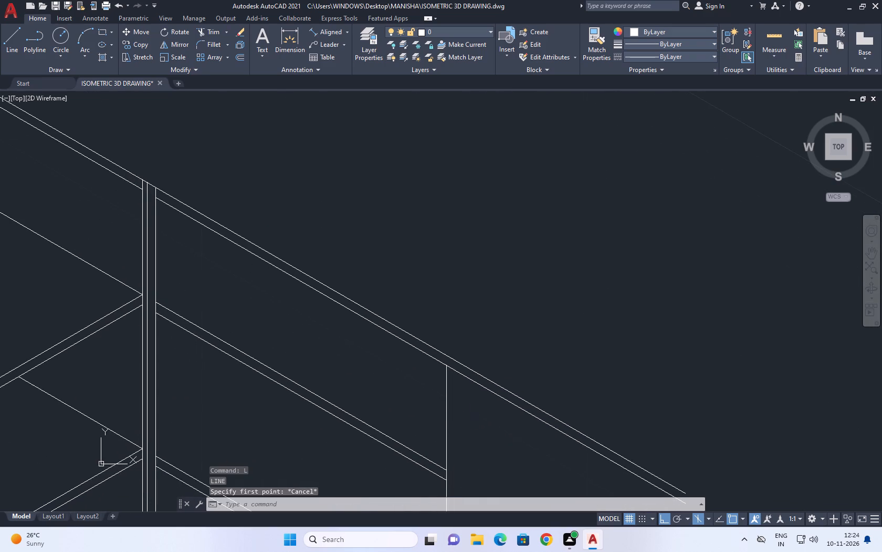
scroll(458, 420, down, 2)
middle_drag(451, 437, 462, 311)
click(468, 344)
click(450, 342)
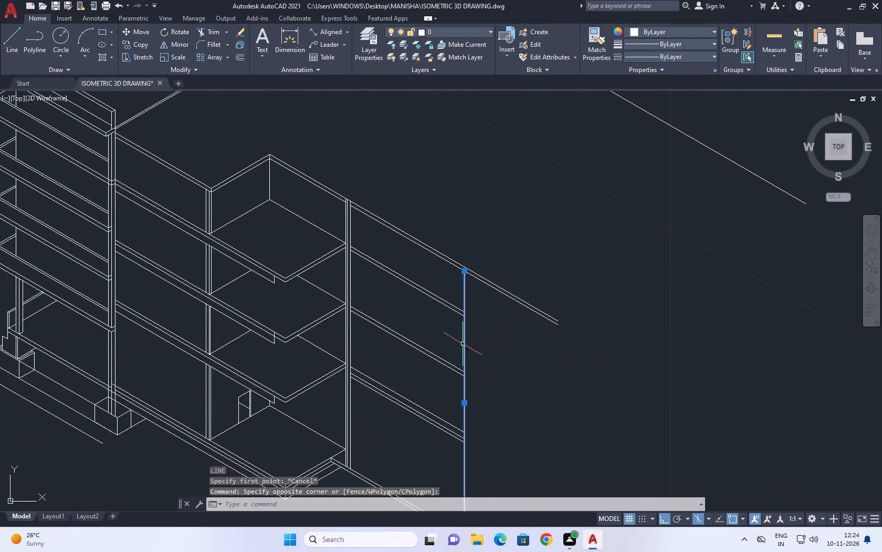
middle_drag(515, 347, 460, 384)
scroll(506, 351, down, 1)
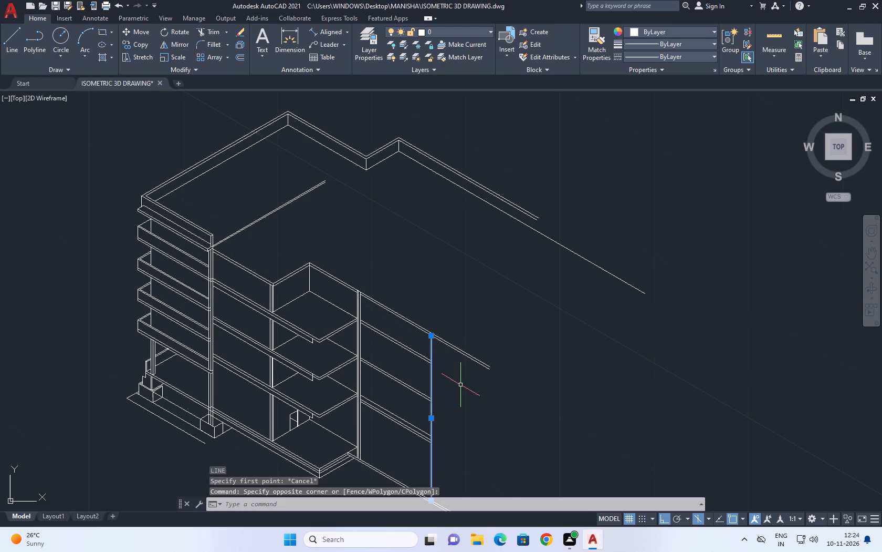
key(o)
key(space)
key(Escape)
Copy the extension's full-height vertical end line 0.226 outward along the beam direction.
scroll(434, 342, up, 2)
drag(433, 341, 426, 341)
drag(412, 341, 405, 341)
middle_drag(463, 359, 436, 356)
text(CO)
key(space)
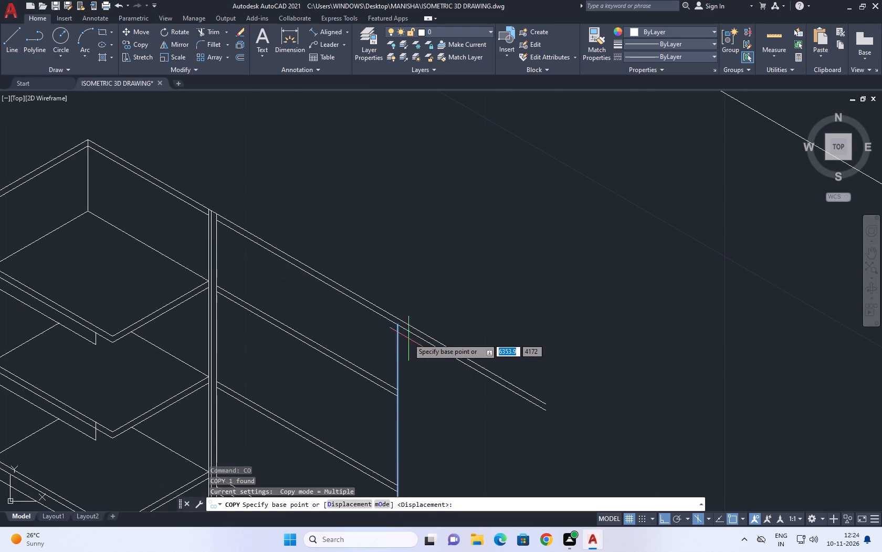
click(397, 322)
text(0.226)
key(Return)
key(Escape)
scroll(423, 322, down, 3)
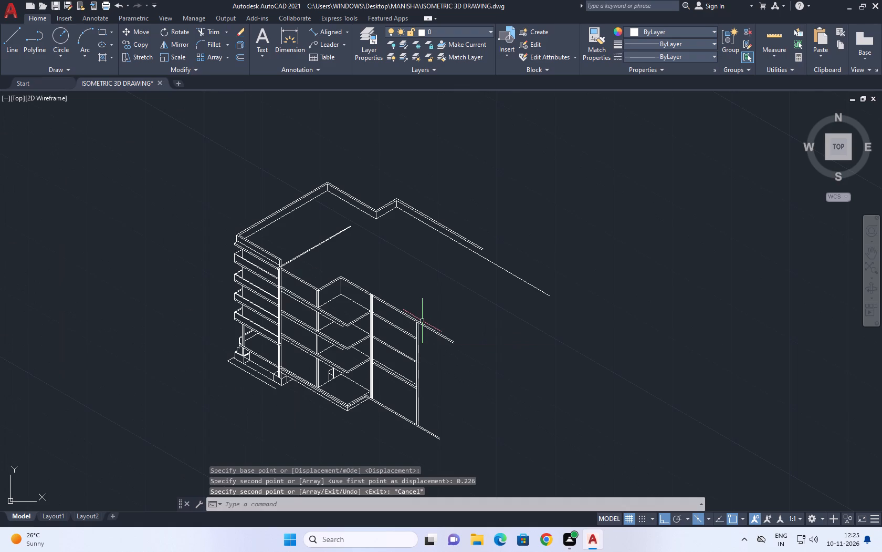
Extend the upper end of the copied vertical end line to the extension's roof-level double line.
middle_drag(421, 319, 444, 302)
text(EX)
key(space)
scroll(433, 311, up, 2)
click(438, 307)
drag(446, 314, 449, 319)
click(444, 311)
click(449, 311)
key(Escape)
scroll(451, 319, down, 2)
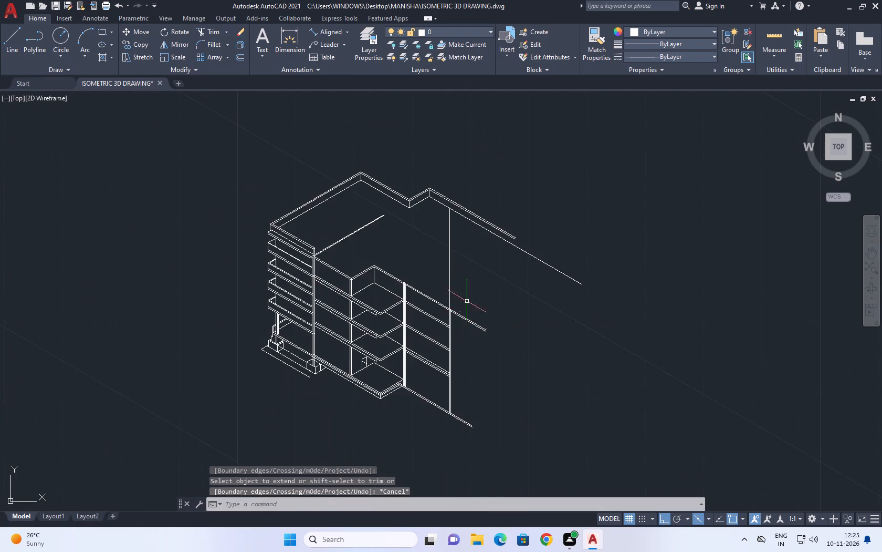
Trim the part of the vertical end line that projects above the extension's roof-level beam.
middle_drag(459, 290, 470, 322)
key(t)
key(r)
key(space)
click(472, 312)
click(436, 287)
key(Escape)
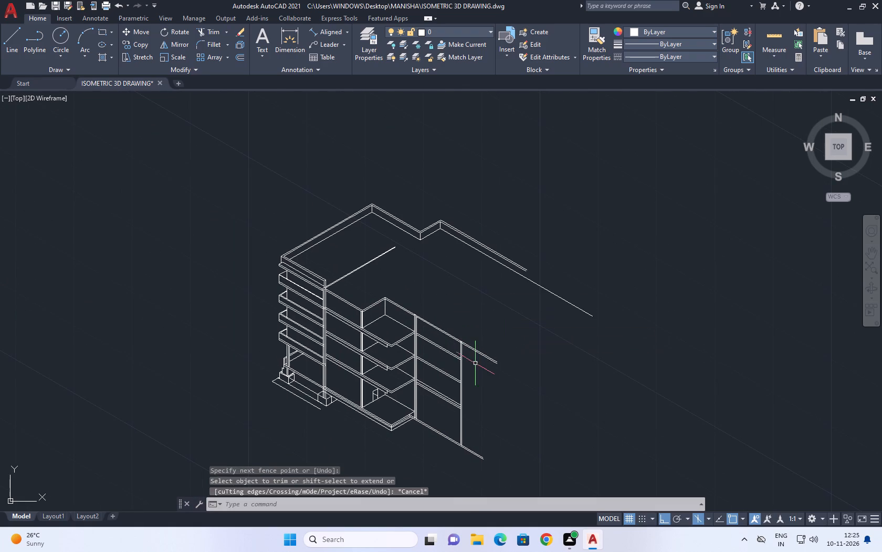
Trim the roof-level double beam lines where they run past the outer vertical end line.
scroll(472, 365, up, 1)
middle_drag(482, 371, 476, 338)
key(t)
key(r)
key(space)
middle_drag(481, 353, 479, 382)
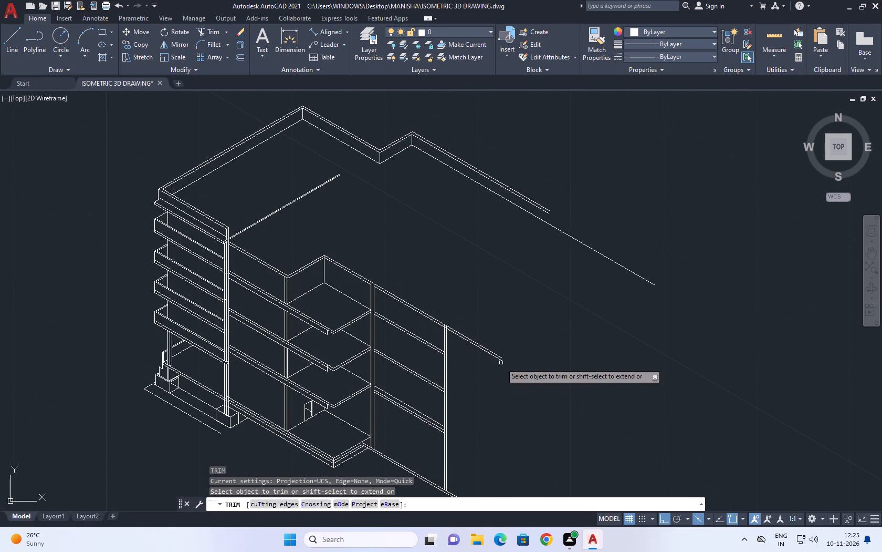
click(491, 332)
drag(474, 374, 473, 380)
key(Escape)
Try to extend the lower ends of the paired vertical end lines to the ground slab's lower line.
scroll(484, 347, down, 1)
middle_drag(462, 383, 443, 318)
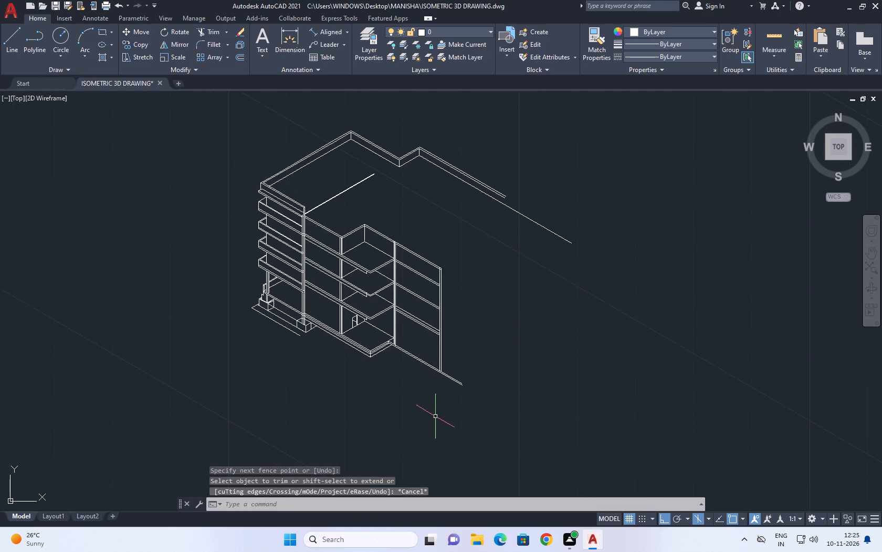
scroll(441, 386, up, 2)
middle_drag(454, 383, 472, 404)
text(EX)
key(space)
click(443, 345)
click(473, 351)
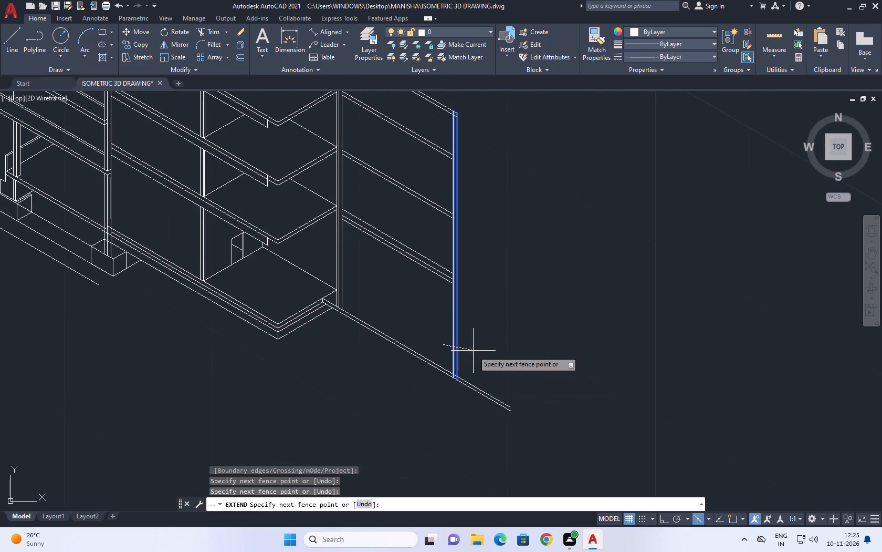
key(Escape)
Trim the ground slab's double lines where they run past the outer vertical end line.
text(TR)
key(space)
click(482, 360)
click(476, 419)
key(Escape)
scroll(518, 391, down, 3)
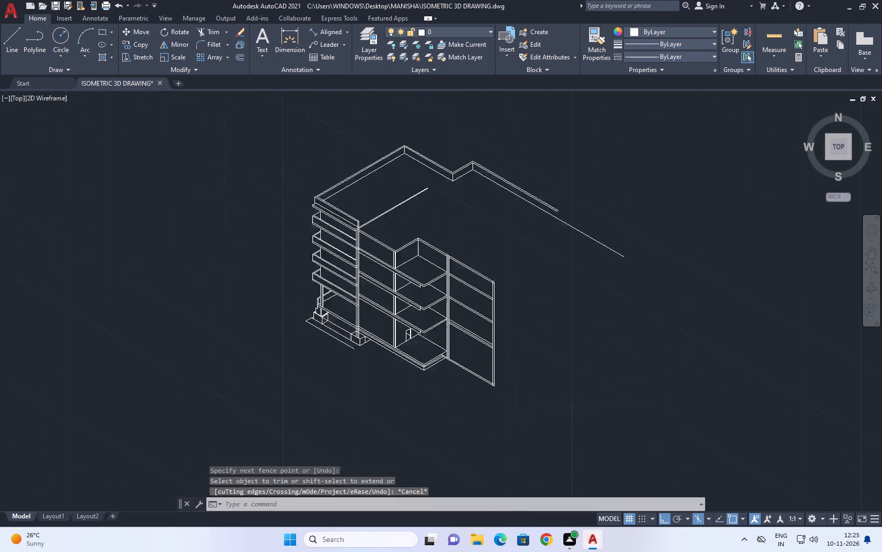
Draw a 6.2-long line at 330° from the top of the outer vertical end line.
middle_drag(512, 352, 507, 369)
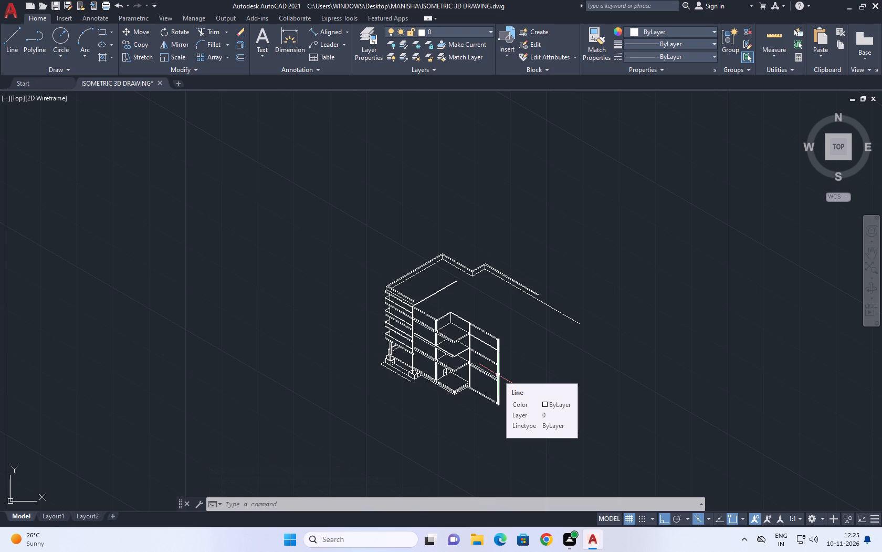
middle_drag(486, 351, 480, 431)
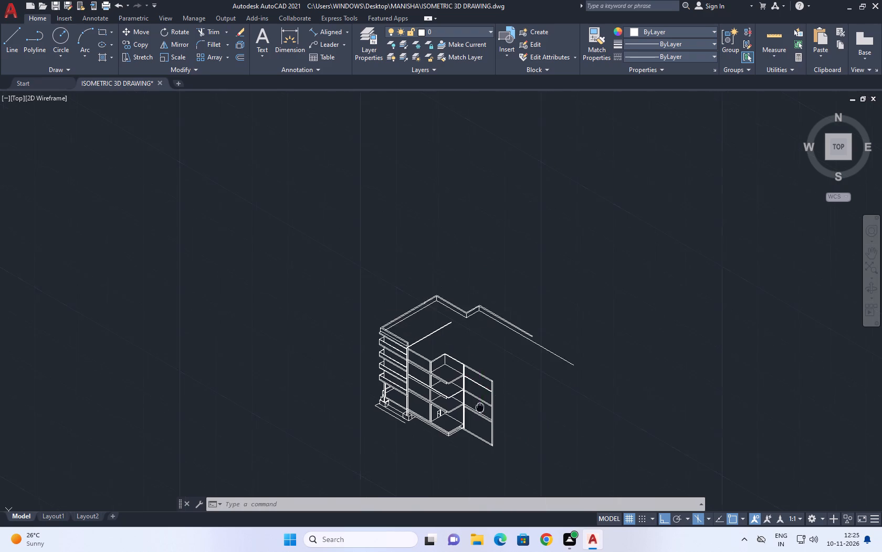
middle_drag(480, 431, 497, 457)
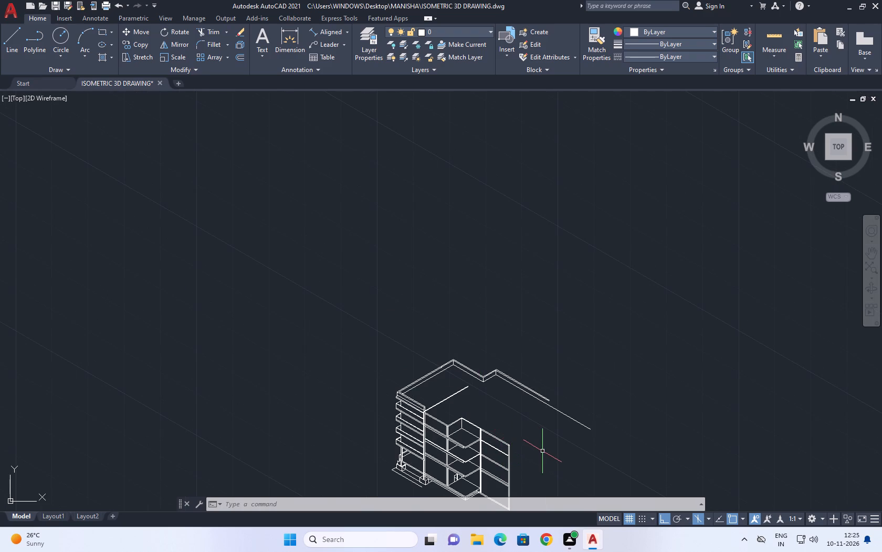
key(l)
key(space)
middle_drag(522, 452, 493, 320)
scroll(481, 320, up, 4)
middle_drag(489, 332, 468, 276)
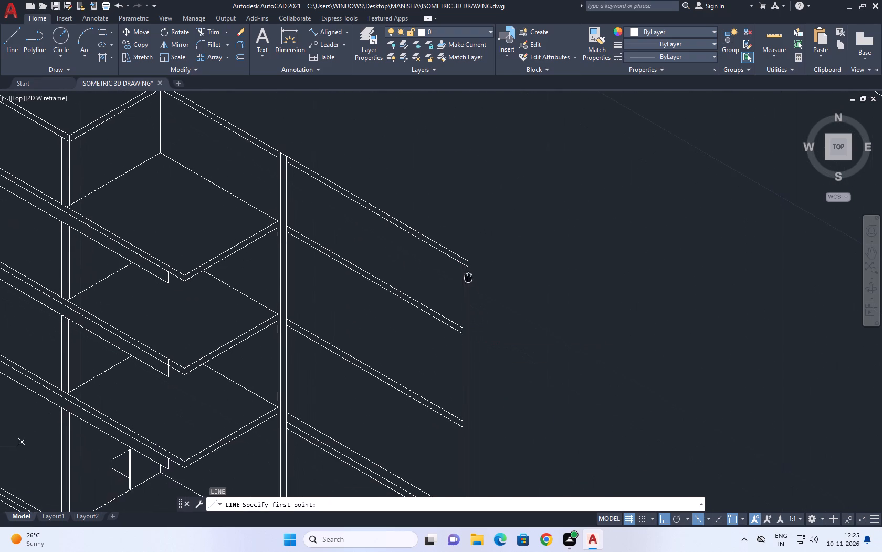
middle_drag(468, 276, 467, 273)
middle_drag(518, 291, 408, 291)
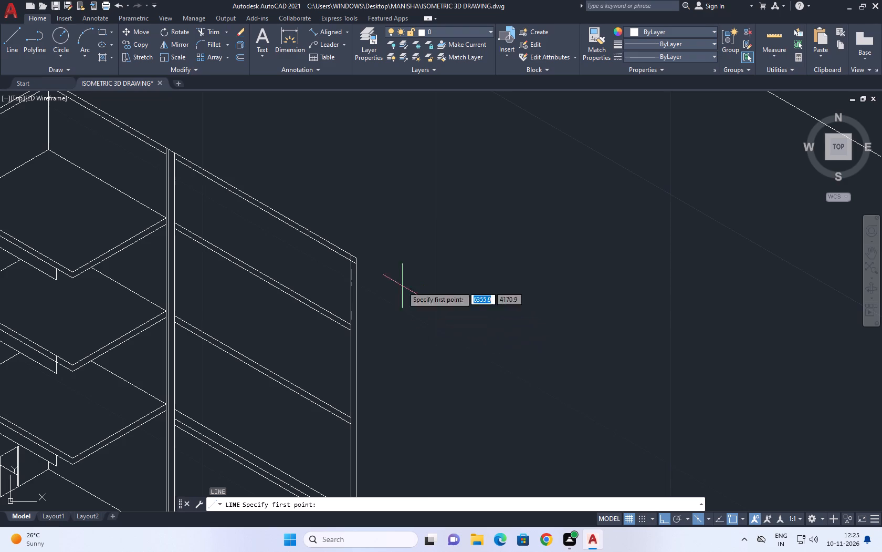
click(356, 259)
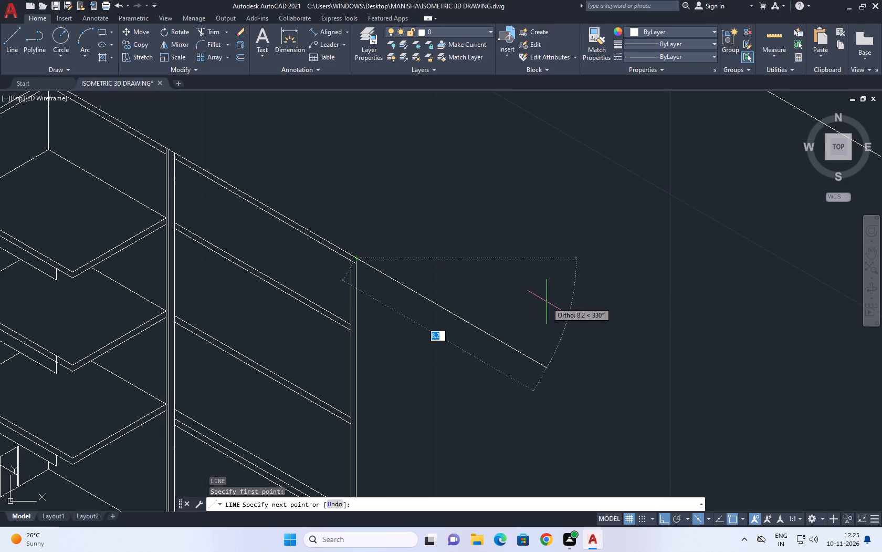
key(3)
key(BackSpace)
text(6.2)
key(Return)
middle_drag(493, 375, 487, 258)
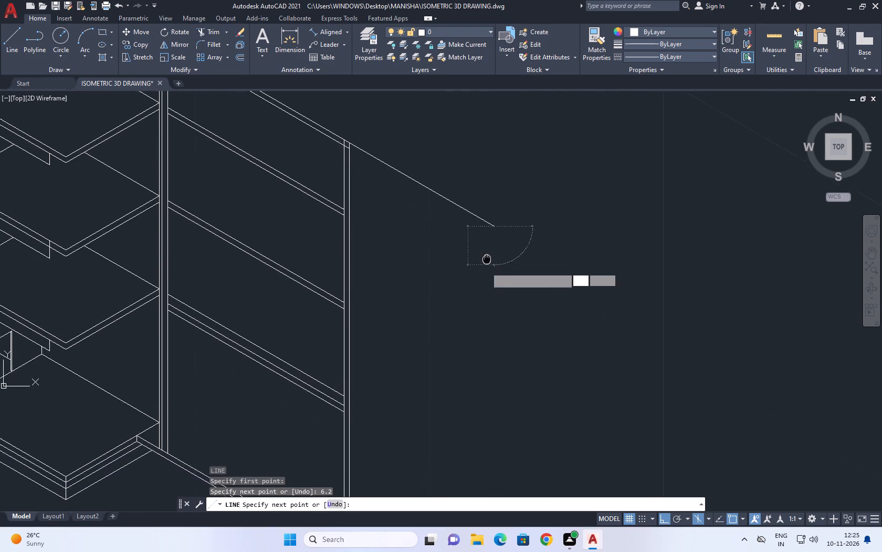
middle_drag(487, 258, 660, 193)
key(Escape)
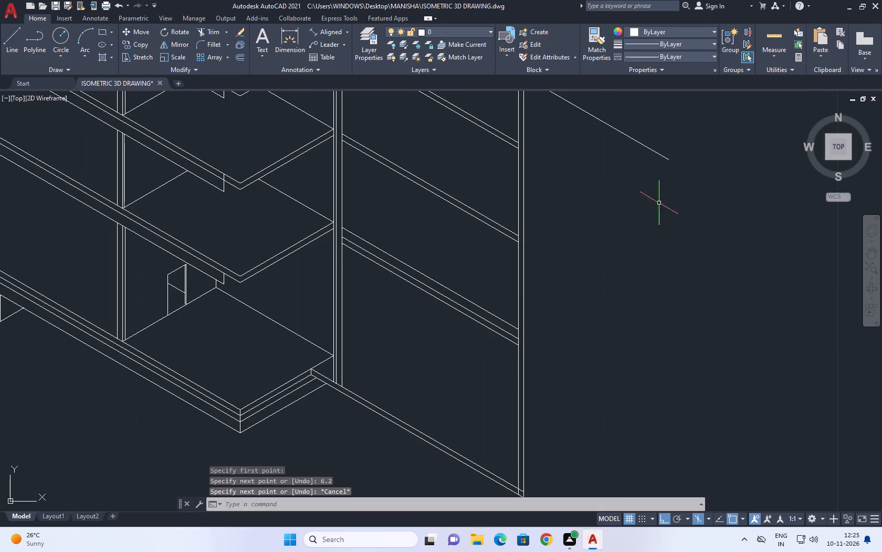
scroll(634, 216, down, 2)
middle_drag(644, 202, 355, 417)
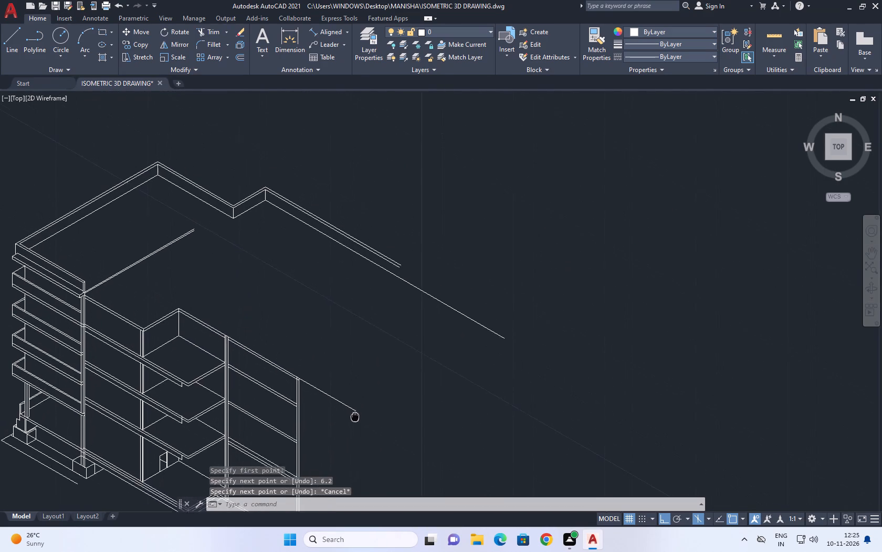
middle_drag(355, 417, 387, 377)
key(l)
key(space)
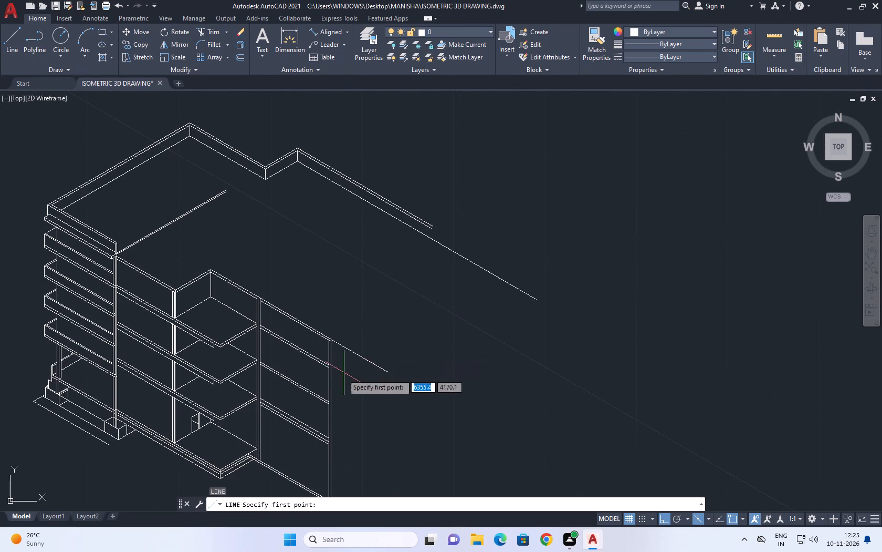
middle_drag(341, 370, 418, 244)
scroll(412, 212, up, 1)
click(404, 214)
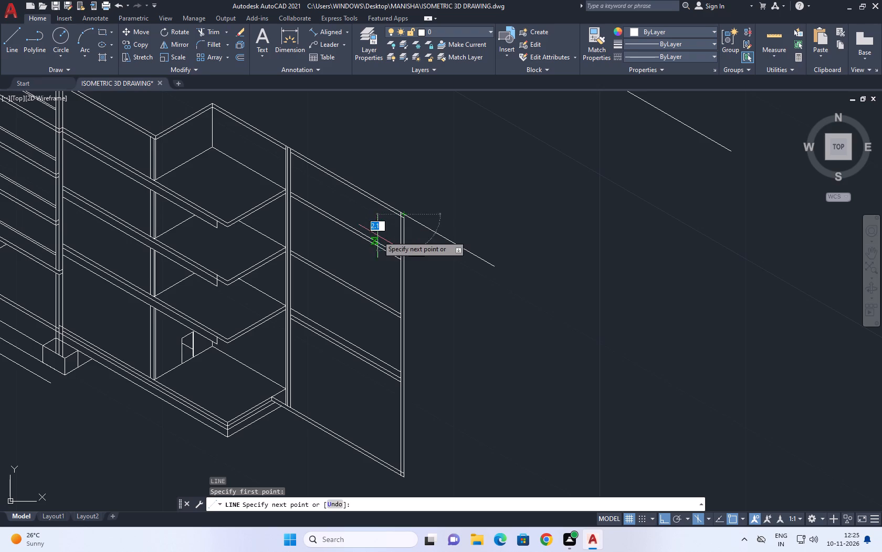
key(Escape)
Draw a 1.20-long line at 210° in the top isoplane from the top of the outer vertical end line.
middle_drag(403, 259, 423, 207)
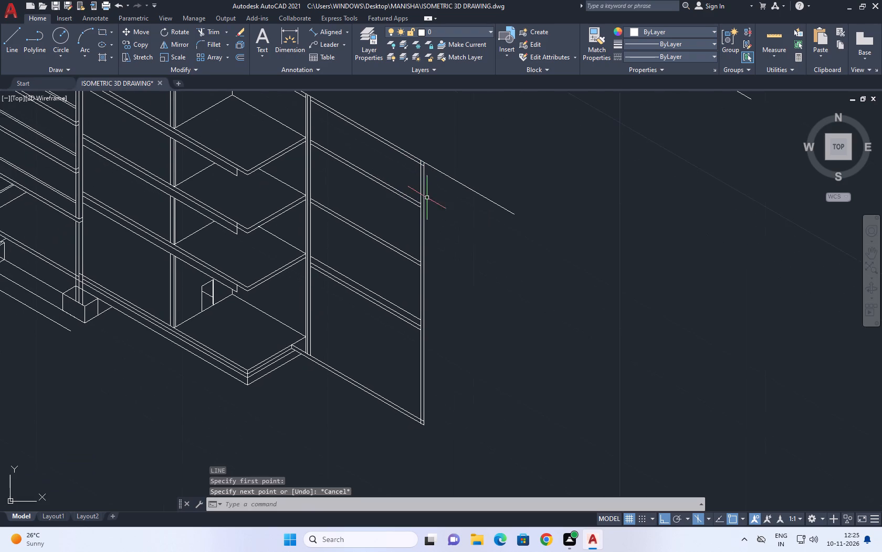
key(space)
scroll(422, 161, up, 2)
click(423, 167)
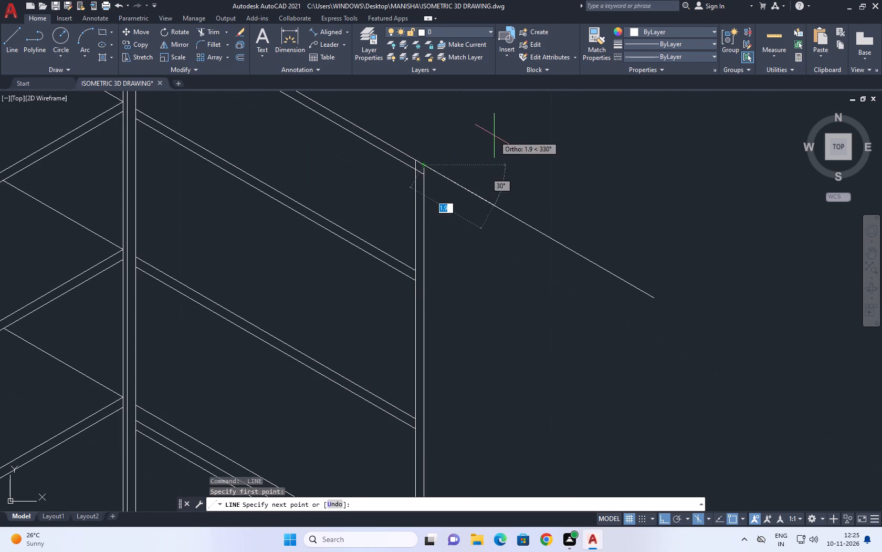
middle_drag(494, 136, 416, 302)
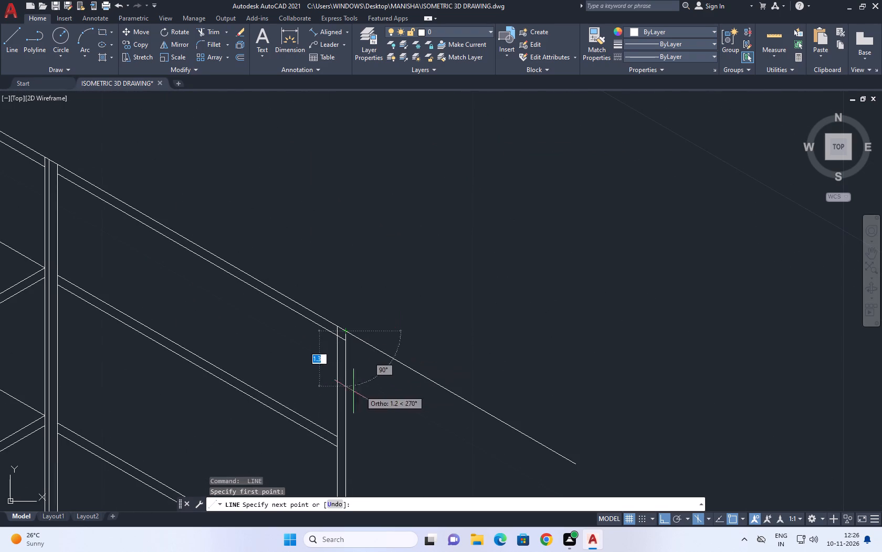
key(F5)
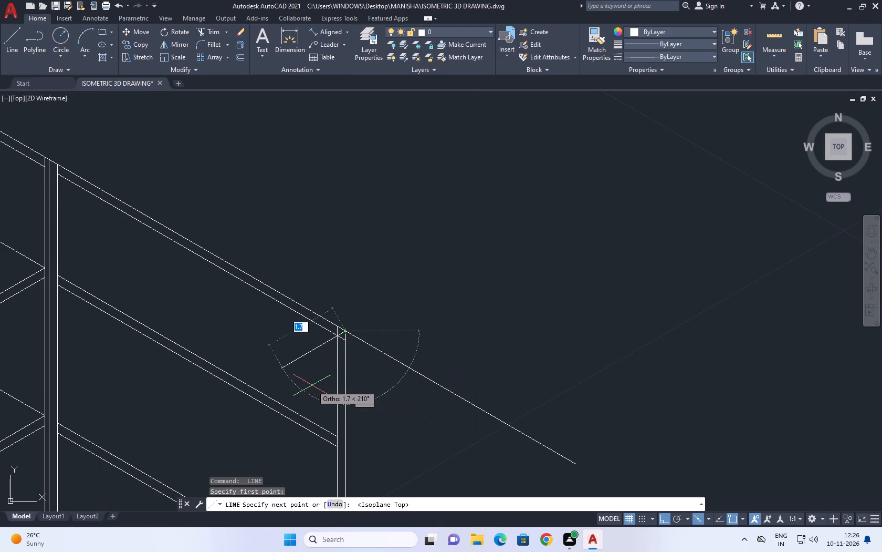
text(1.20)
key(Return)
key(Escape)
scroll(382, 336, down, 1)
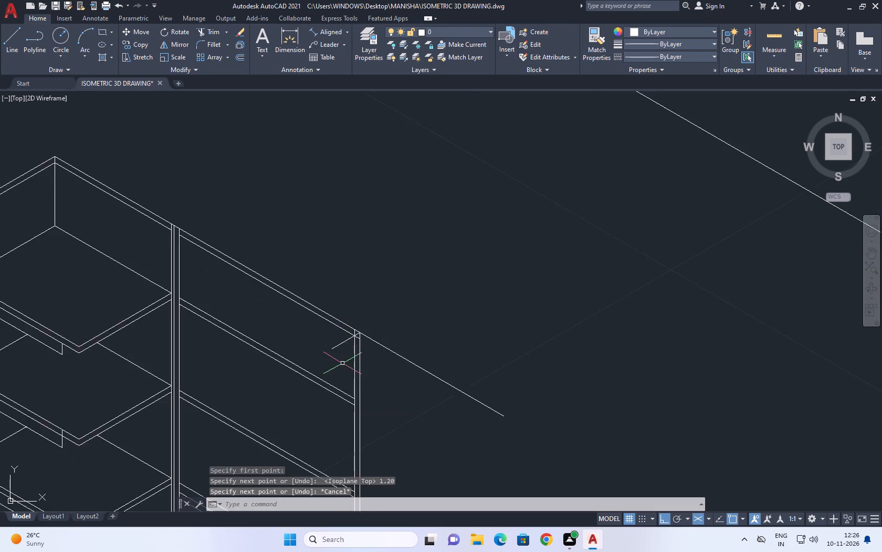
Draw a vertical line in the right isoplane from the free end of the short 210° line down past the ground slab.
scroll(338, 367, down, 1)
middle_drag(325, 370, 444, 123)
middle_drag(468, 241, 474, 245)
key(l)
key(space)
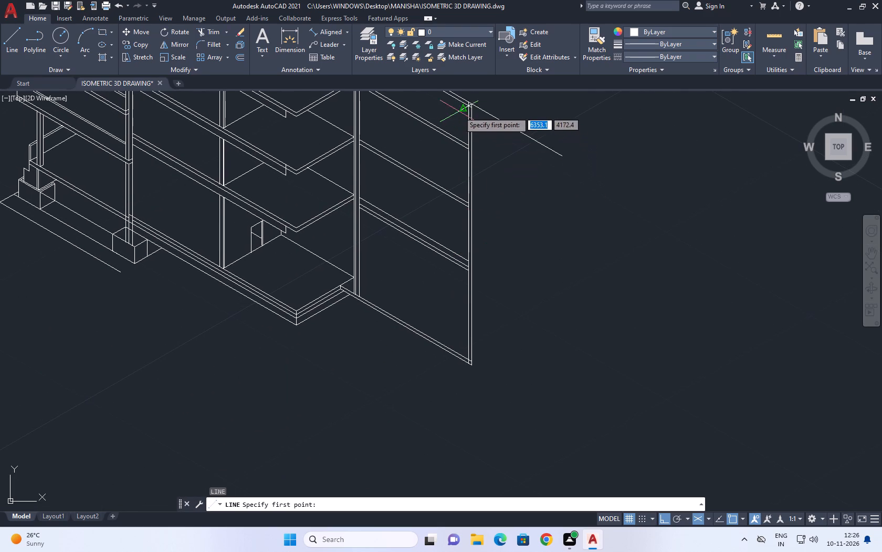
click(451, 112)
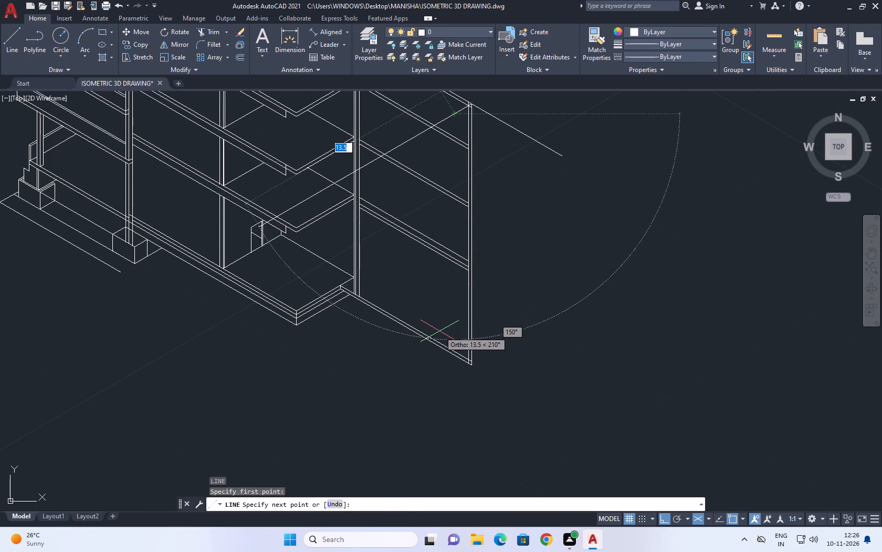
key(F5)
click(450, 410)
key(Escape)
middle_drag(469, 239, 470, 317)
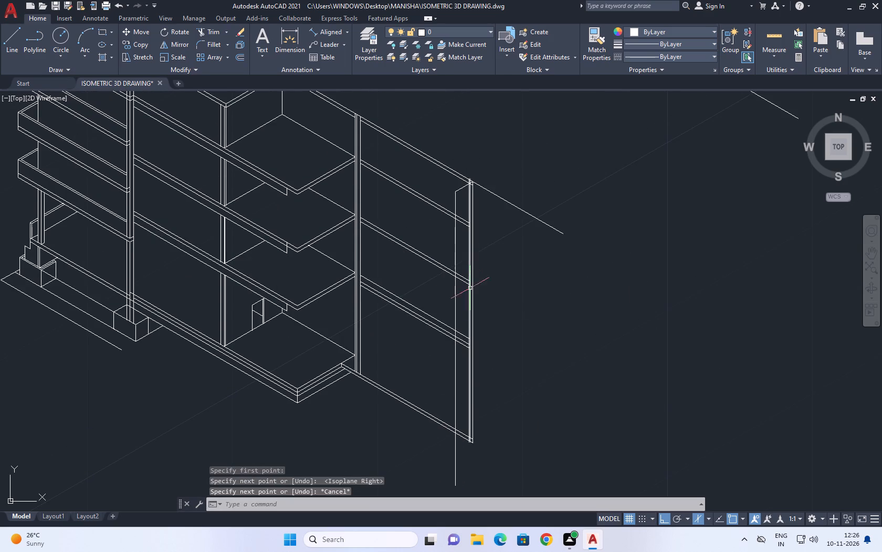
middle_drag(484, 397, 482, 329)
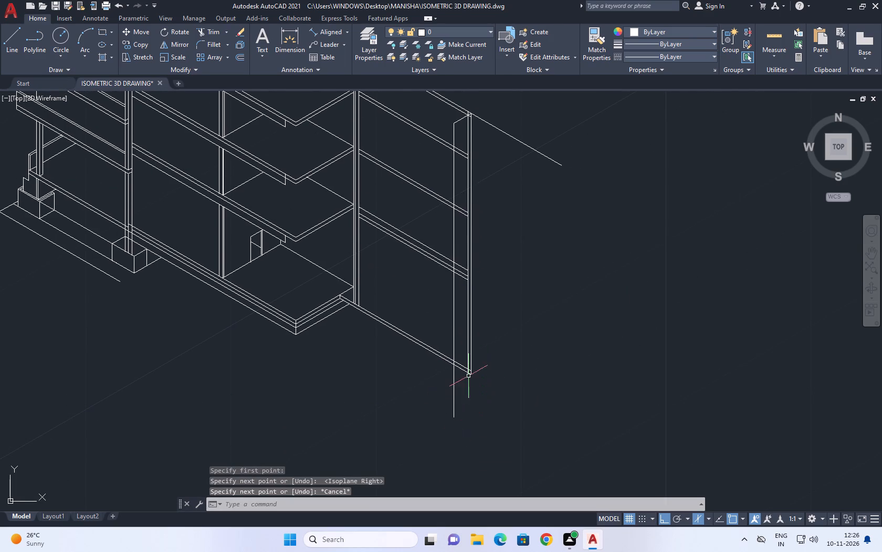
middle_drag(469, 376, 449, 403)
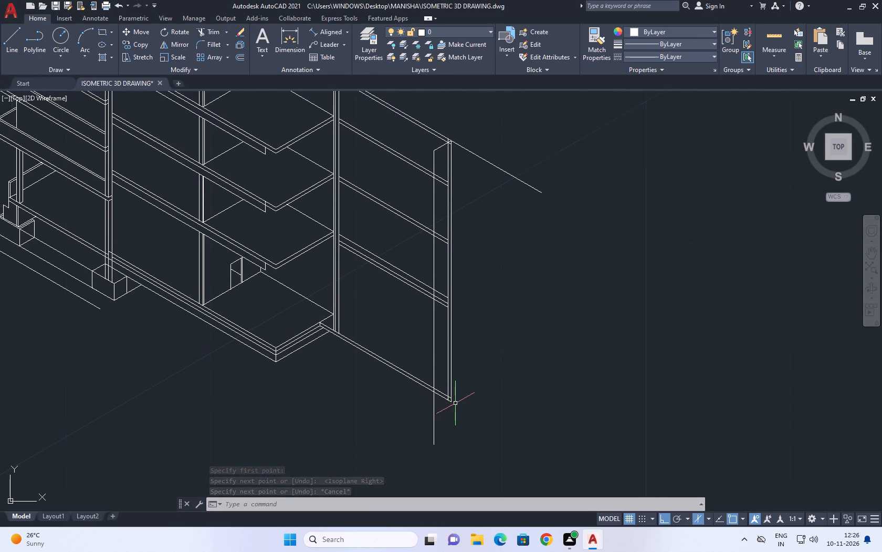
Trim the old end column's double verticals and the beam and slab lines where they pass the new vertical line.
scroll(455, 403, down, 1)
key(y)
key(Escape)
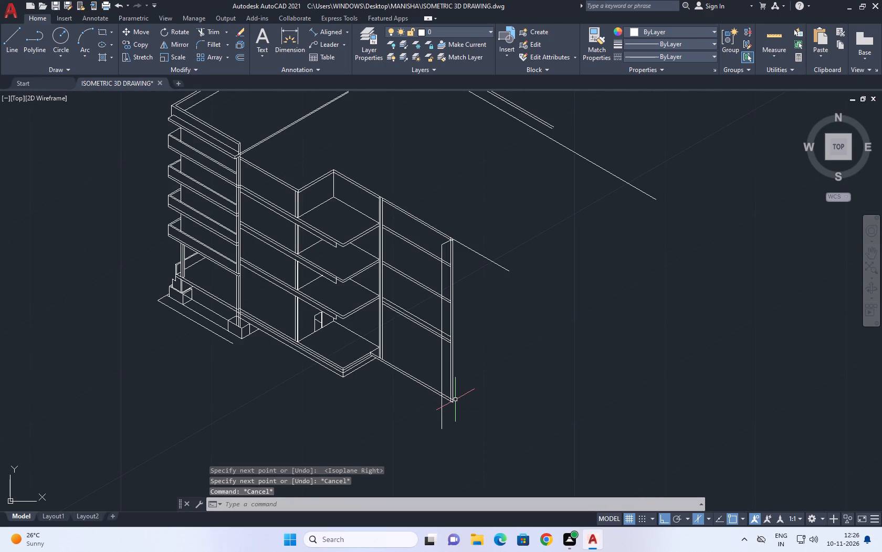
text(TR)
key(space)
scroll(454, 246, up, 2)
click(453, 248)
scroll(434, 283, down, 1)
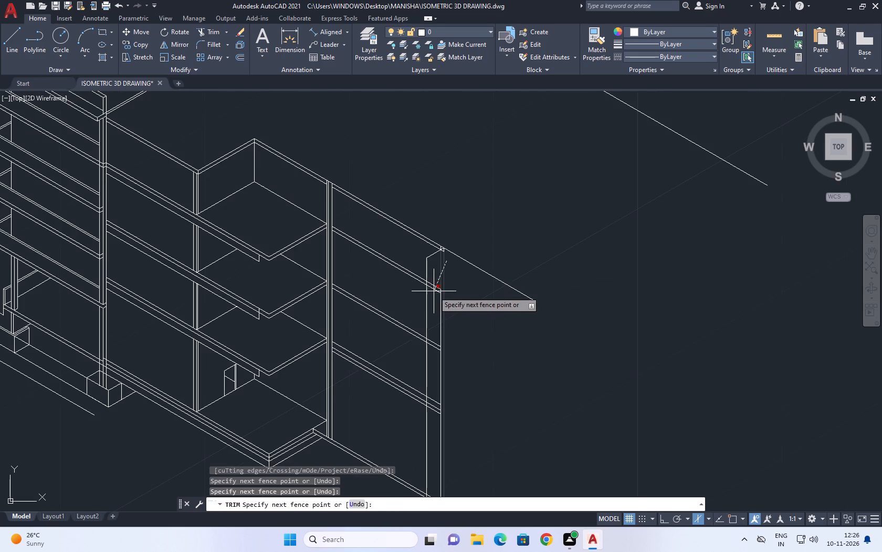
click(428, 326)
click(434, 323)
drag(428, 432, 431, 439)
click(450, 384)
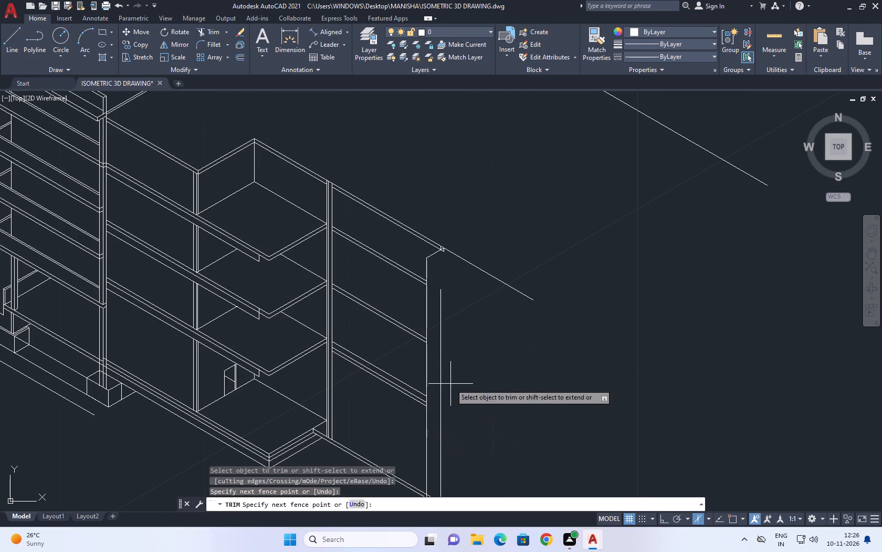
click(433, 415)
middle_drag(478, 363, 467, 241)
click(426, 393)
click(432, 365)
key(Escape)
Erase the leftover line fragments beyond the new vertical line at the ground slab's end.
scroll(426, 385, up, 2)
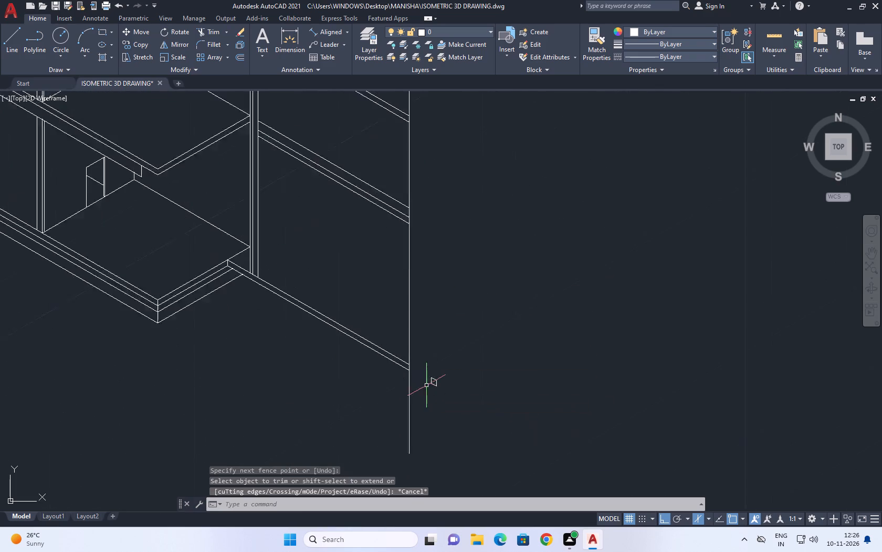
scroll(426, 385, up, 1)
click(433, 342)
click(491, 430)
scroll(471, 385, down, 2)
key(Delete)
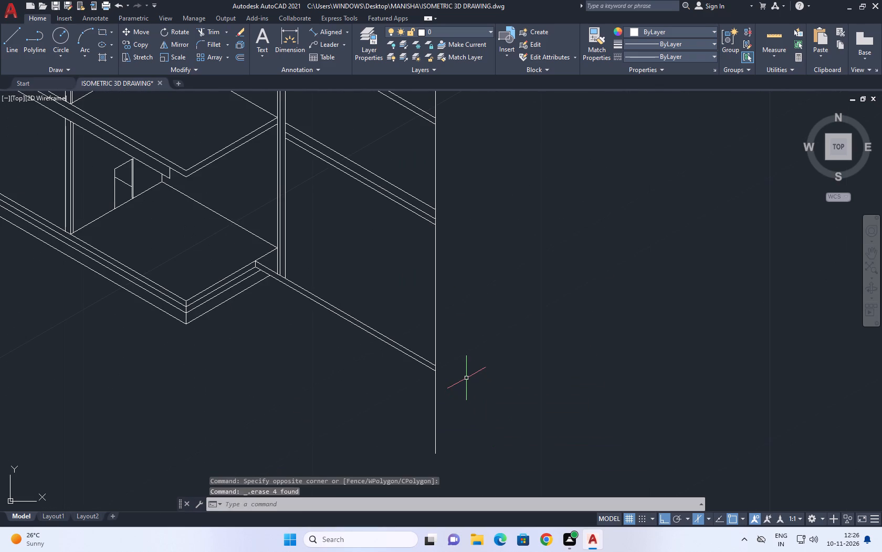
Trim the new vertical line's tail where it runs below the ground slab.
key(t)
key(r)
key(space)
drag(394, 423, 408, 422)
click(501, 414)
scroll(502, 369, down, 3)
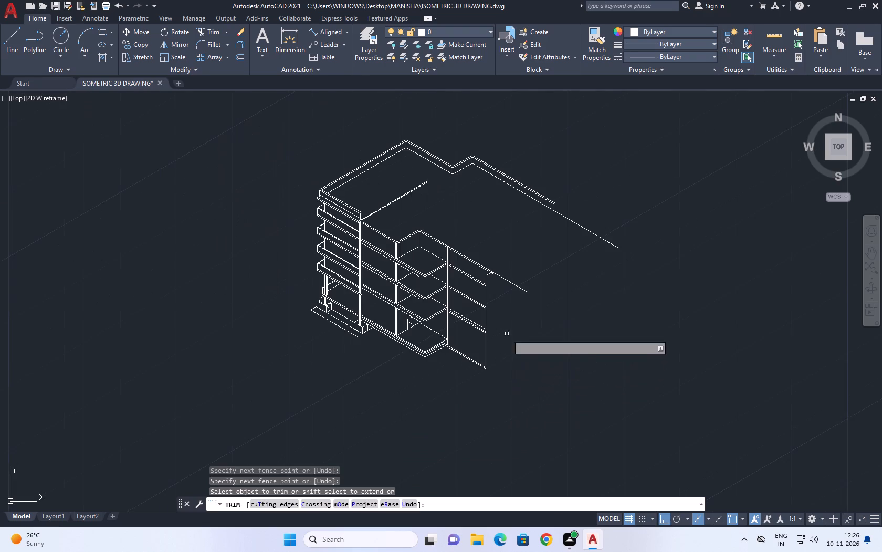
key(Escape)
Erase the short 210° line and the leftover vertical stubs at the extension's roof corner.
scroll(486, 267, up, 5)
click(450, 253)
drag(530, 336, 534, 346)
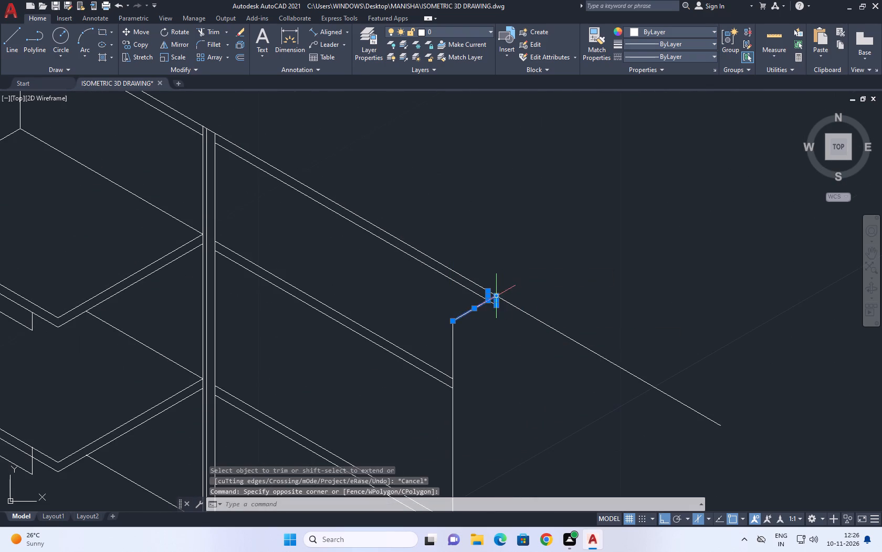
key(Delete)
Draw a line at 30° from the new vertical line's top to beyond the roof edge lines.
middle_drag(472, 311, 472, 316)
key(l)
key(space)
drag(455, 325, 459, 322)
click(589, 275)
key(Escape)
Trim the 30° line beyond the outer roof edge and the inner roof edge line's short end past it.
text(TR)
key(space)
drag(538, 301, 534, 293)
click(518, 262)
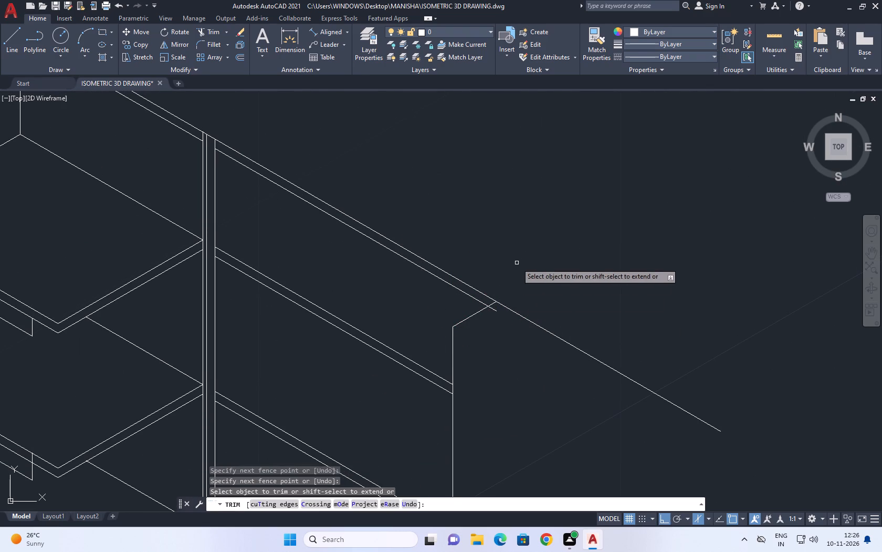
click(496, 312)
key(Escape)
Copy the end vertical line 0.226 outward in the left isoplane, using its top endpoint as base point.
scroll(518, 292, down, 4)
middle_drag(560, 304, 531, 239)
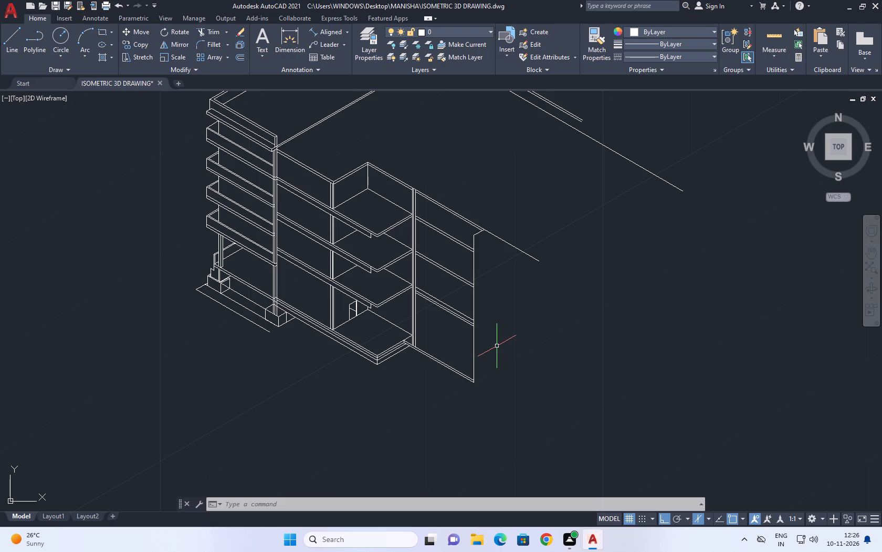
middle_drag(443, 332, 481, 328)
scroll(481, 328, down, 1)
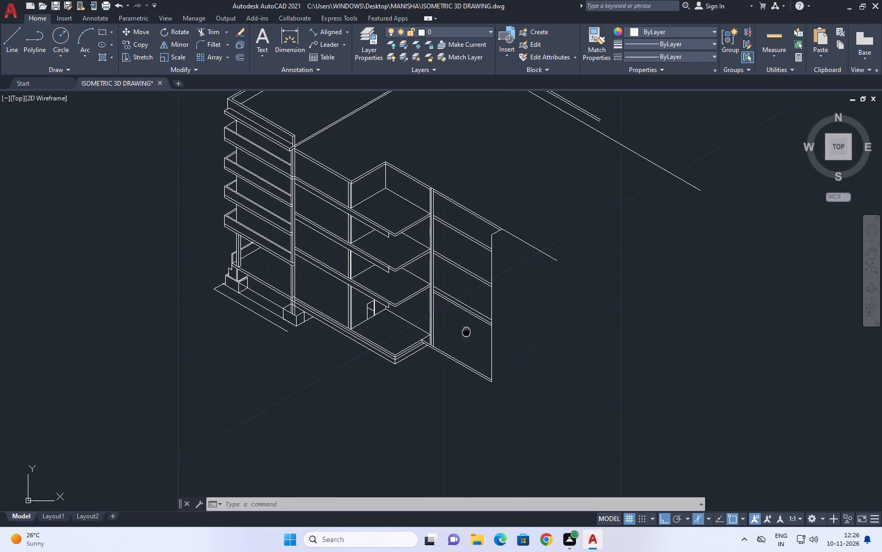
middle_drag(481, 328, 501, 322)
scroll(509, 353, up, 3)
click(536, 311)
drag(519, 297, 507, 292)
scroll(542, 291, down, 3)
middle_drag(556, 264, 557, 264)
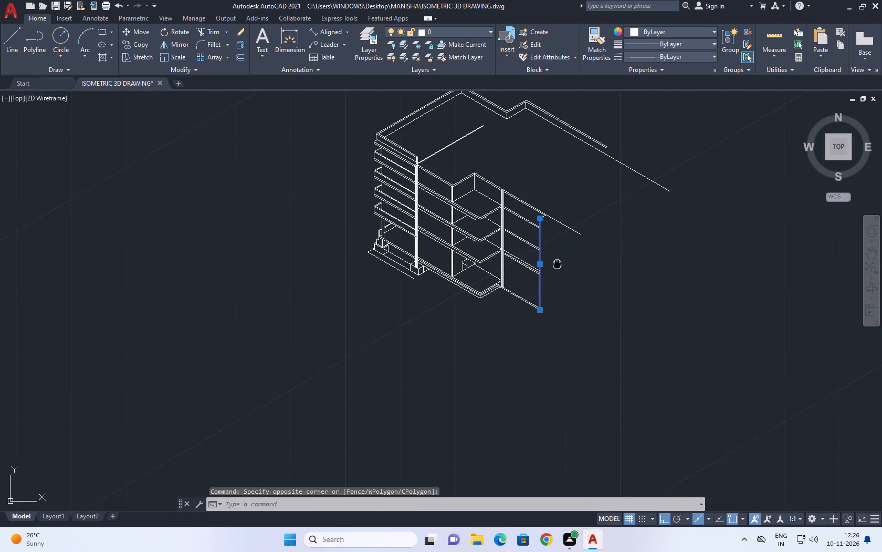
middle_drag(557, 264, 557, 285)
scroll(557, 285, up, 1)
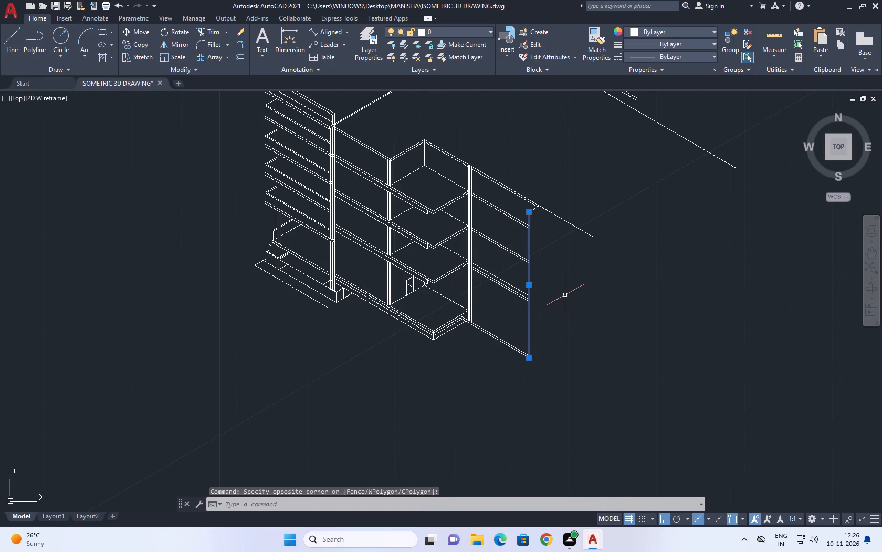
scroll(520, 216, up, 2)
middle_drag(548, 277, 548, 215)
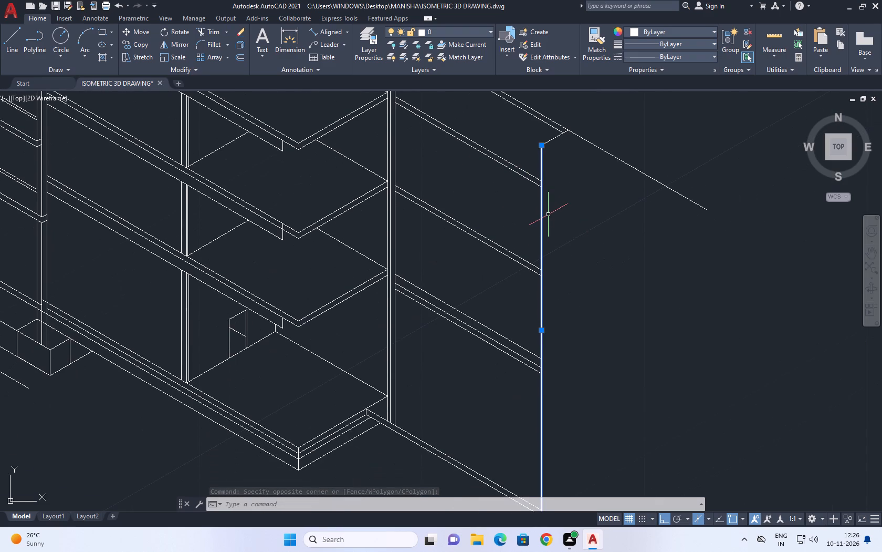
key(c)
key(o)
key(space)
scroll(540, 141, up, 2)
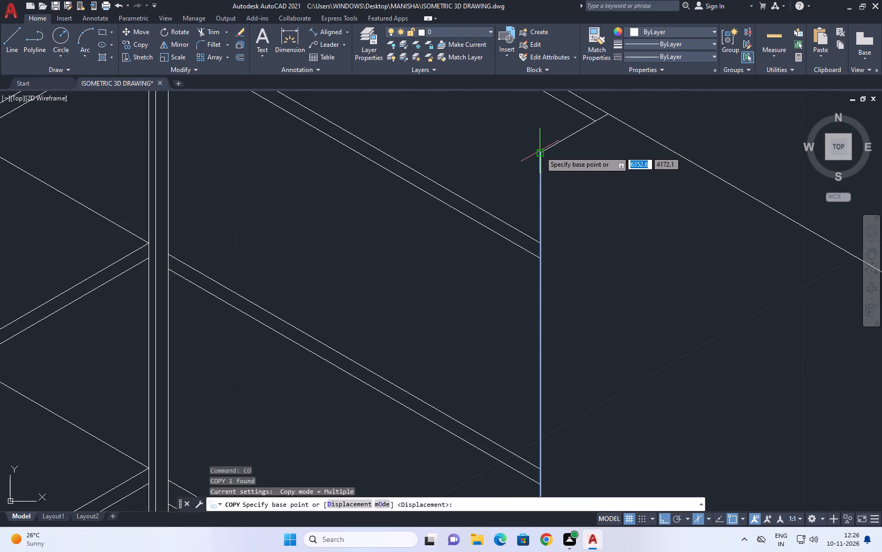
click(539, 153)
key(F5)
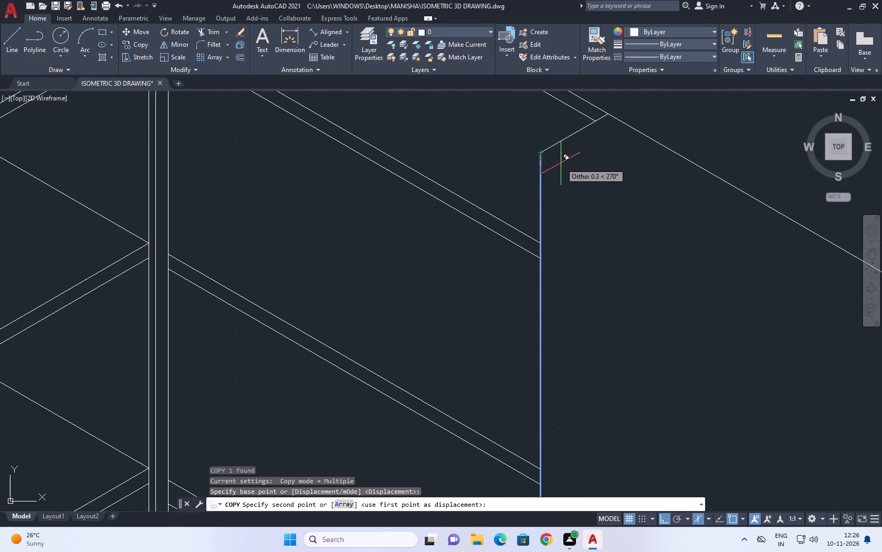
text(0.226)
key(Return)
key(Escape)
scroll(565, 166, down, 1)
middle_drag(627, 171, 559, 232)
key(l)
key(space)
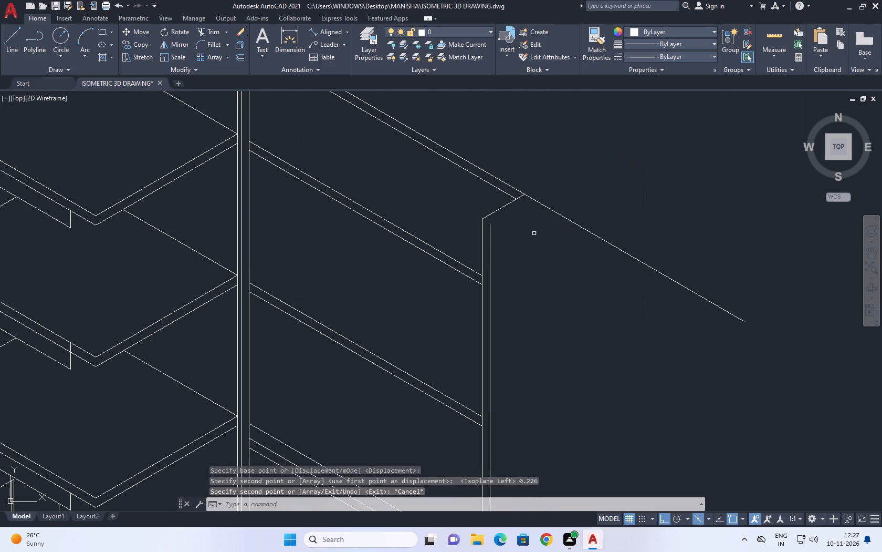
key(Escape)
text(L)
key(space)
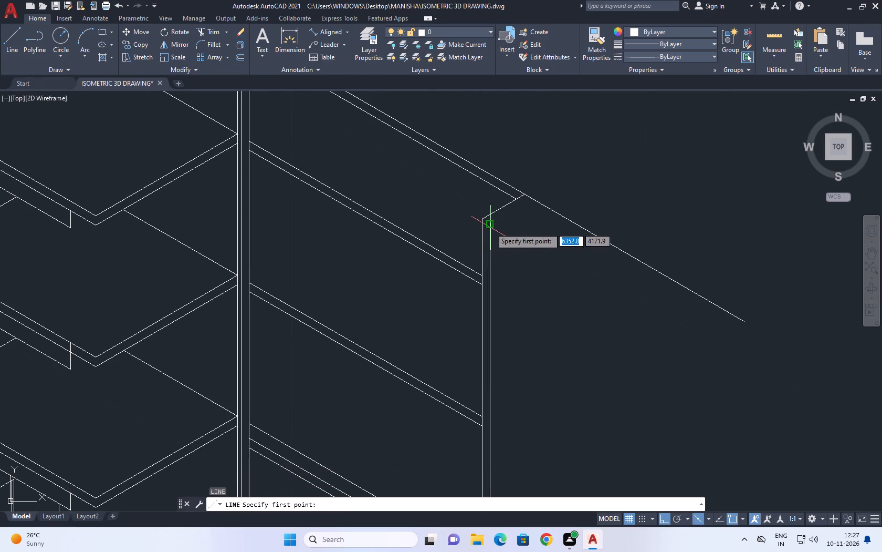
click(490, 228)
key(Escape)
Draw a line at 30° in the top isoplane from the copied vertical's top to past the outer roof edge line.
middle_drag(576, 189, 491, 271)
key(l)
key(space)
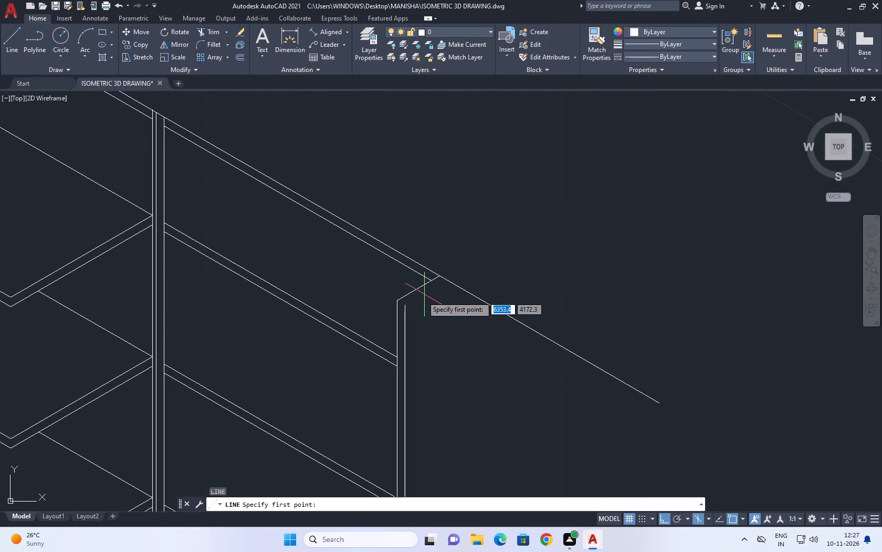
click(403, 305)
key(F5)
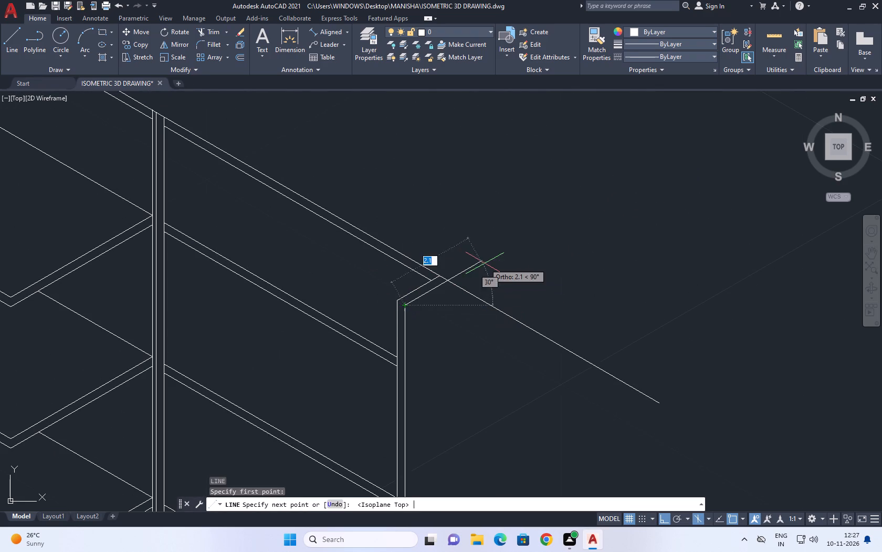
click(493, 261)
key(Escape)
Trim the second 30° line beyond the outer roof edge and the first one's piece between the two roof edge lines.
middle_drag(414, 295, 479, 289)
text(TR)
key(space)
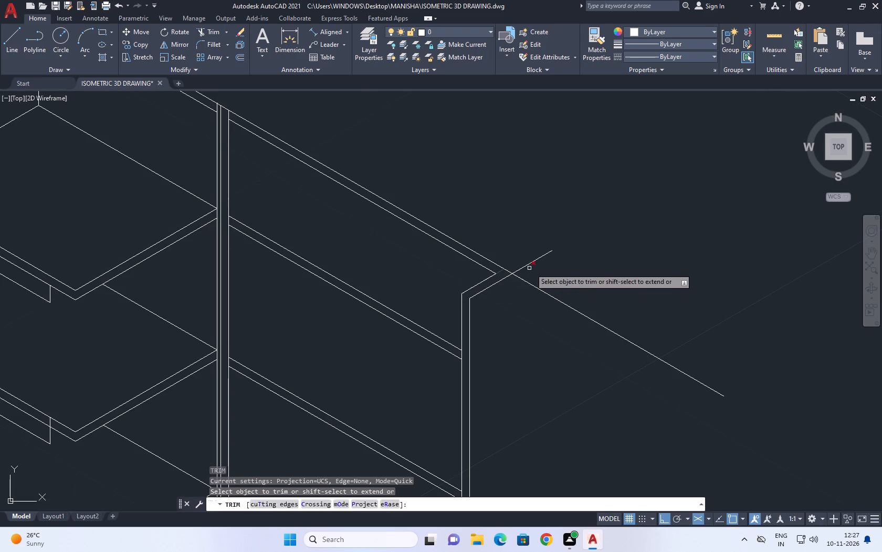
click(532, 268)
drag(508, 241, 498, 232)
scroll(498, 275, up, 2)
click(500, 267)
key(Escape)
scroll(504, 255, down, 3)
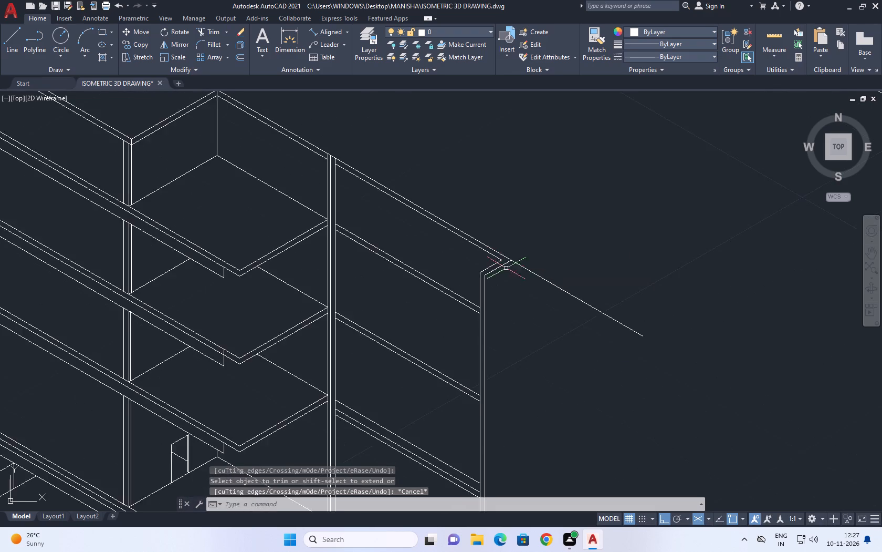
Draw a short line joining the tops of the two end vertical lines.
middle_drag(496, 286, 539, 330)
key(l)
key(space)
scroll(490, 345, up, 2)
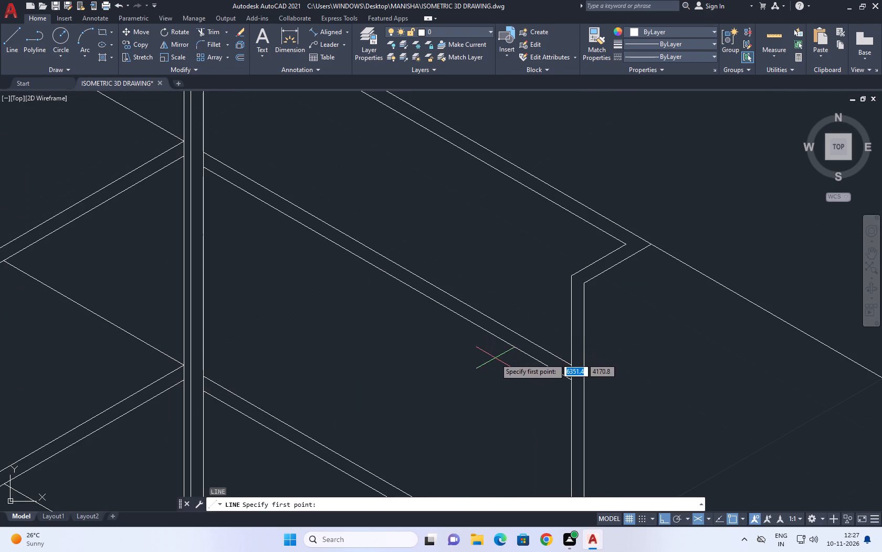
click(569, 276)
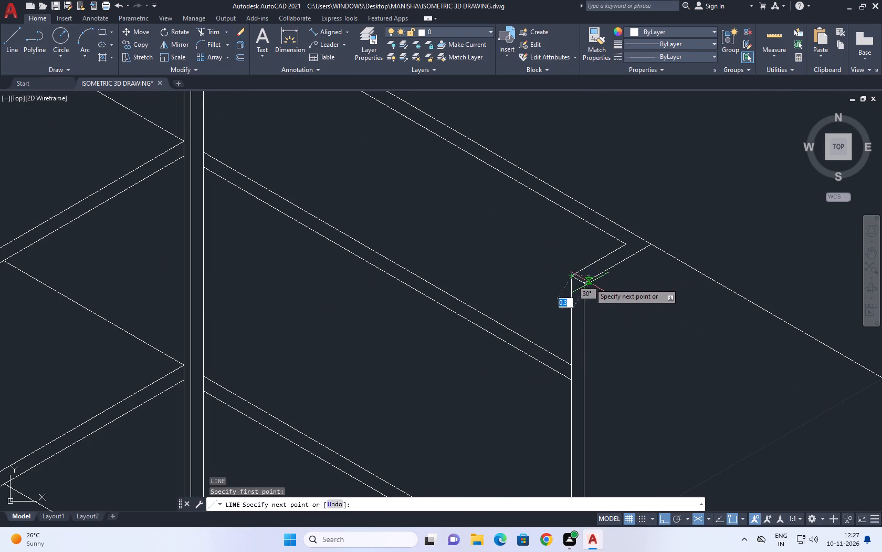
click(583, 284)
key(Escape)
Draw a wall stub from the outer roof corner: 1.226 at 30°, 0.226 at 150°, and back to the inner corner.
scroll(624, 271, down, 3)
middle_drag(666, 248, 594, 290)
key(space)
scroll(563, 313, up, 2)
drag(551, 298, 565, 297)
middle_drag(664, 246, 568, 284)
text(1.2)
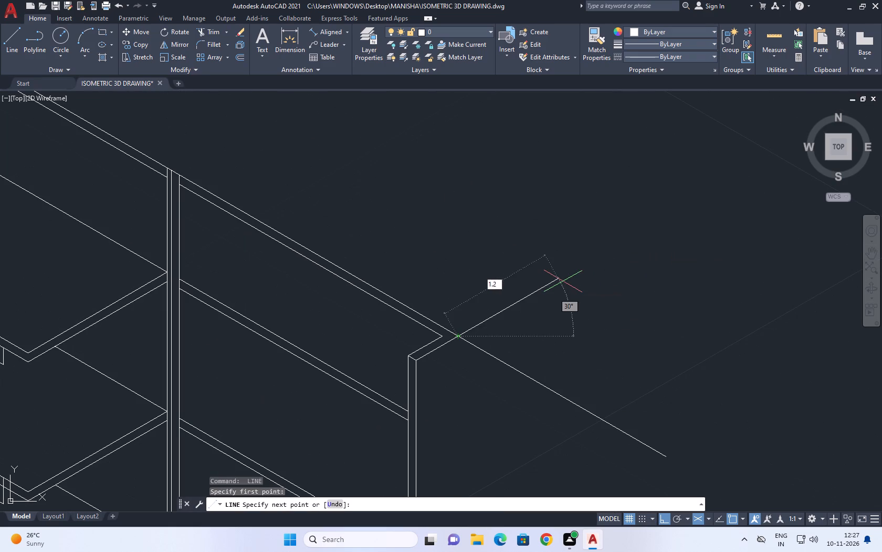
text(26)
key(Return)
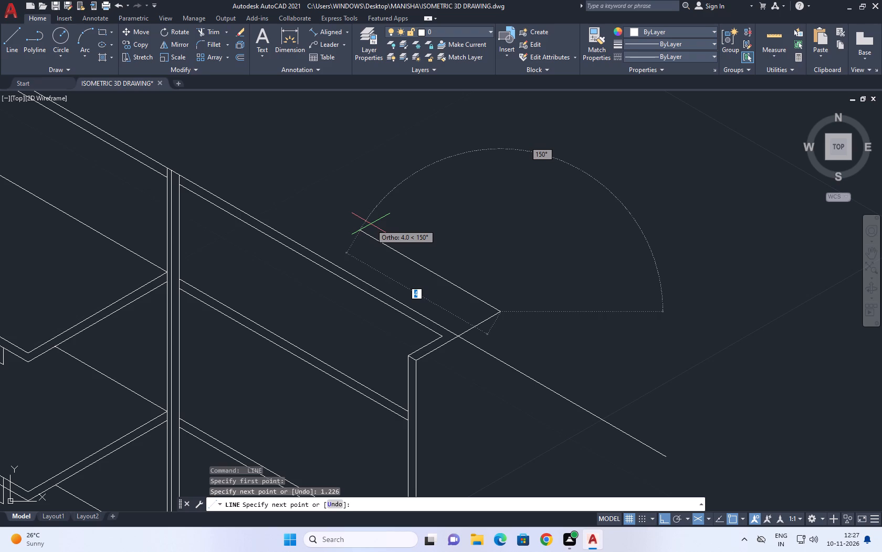
text(0.226)
key(Return)
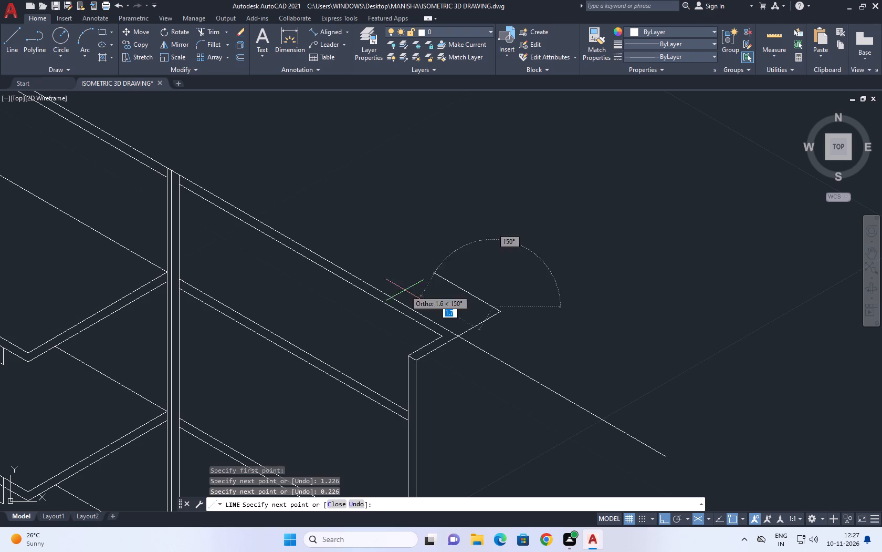
scroll(444, 307, up, 2)
scroll(430, 388, up, 1)
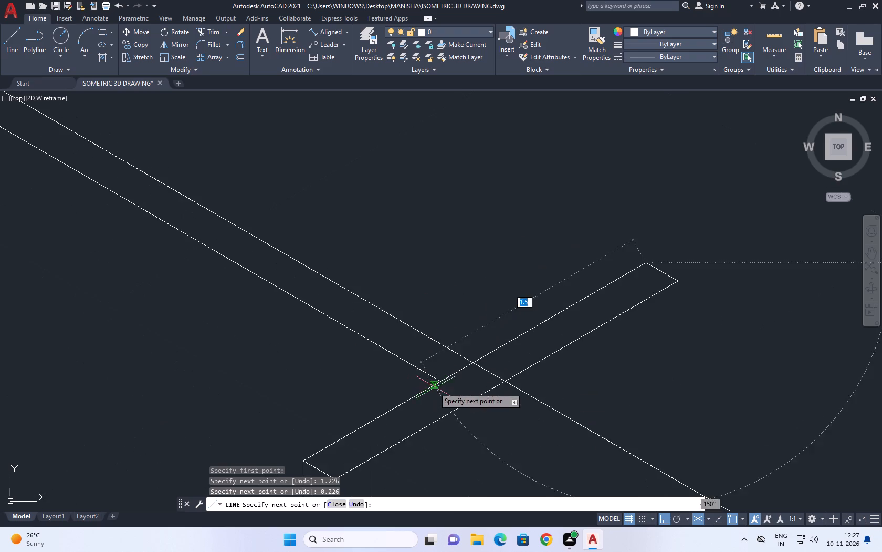
scroll(468, 383, up, 2)
click(450, 364)
key(Escape)
Trim the line segments crossing inside the junction of the roof edge and the new wall stub.
scroll(470, 290, down, 2)
text(TR)
key(space)
click(460, 313)
click(471, 322)
click(485, 316)
scroll(496, 310, down, 2)
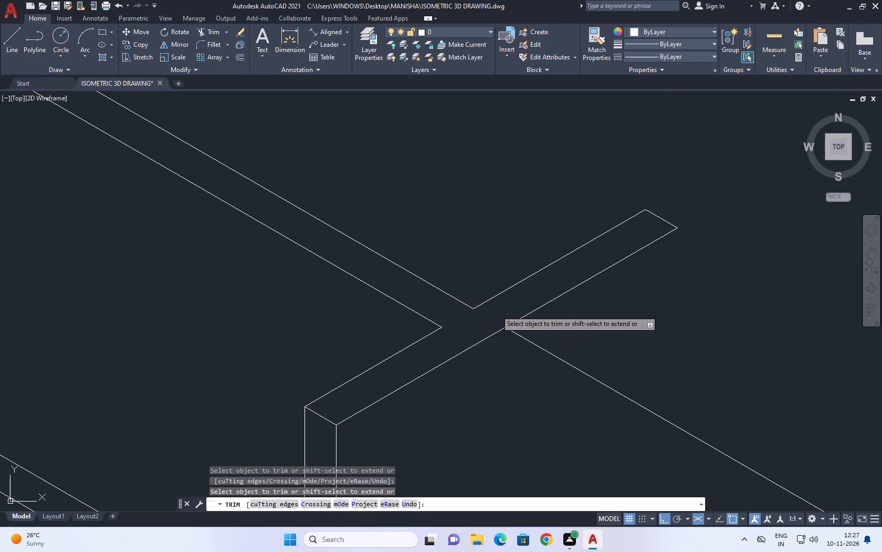
scroll(496, 310, down, 1)
key(Escape)
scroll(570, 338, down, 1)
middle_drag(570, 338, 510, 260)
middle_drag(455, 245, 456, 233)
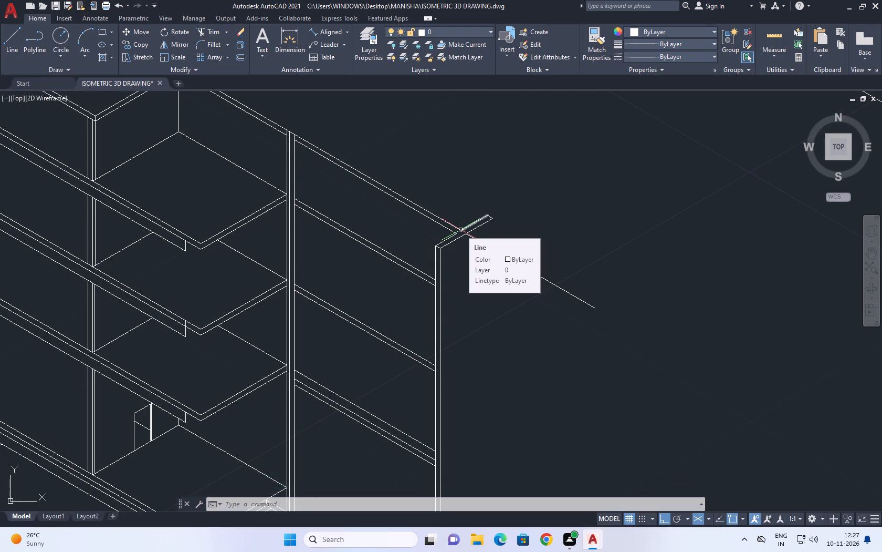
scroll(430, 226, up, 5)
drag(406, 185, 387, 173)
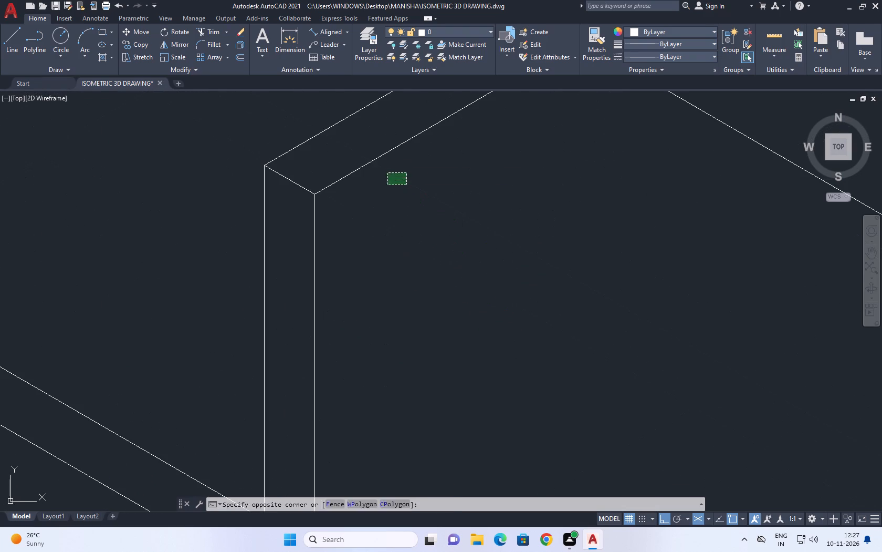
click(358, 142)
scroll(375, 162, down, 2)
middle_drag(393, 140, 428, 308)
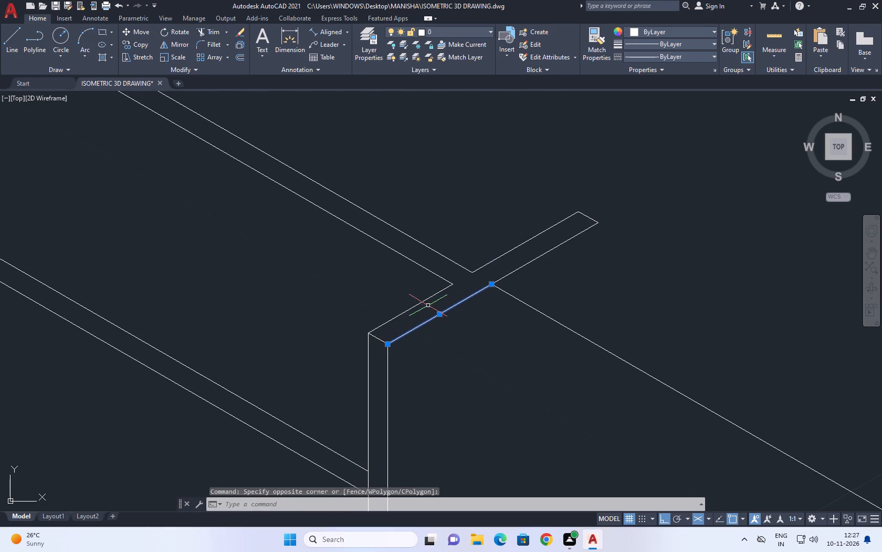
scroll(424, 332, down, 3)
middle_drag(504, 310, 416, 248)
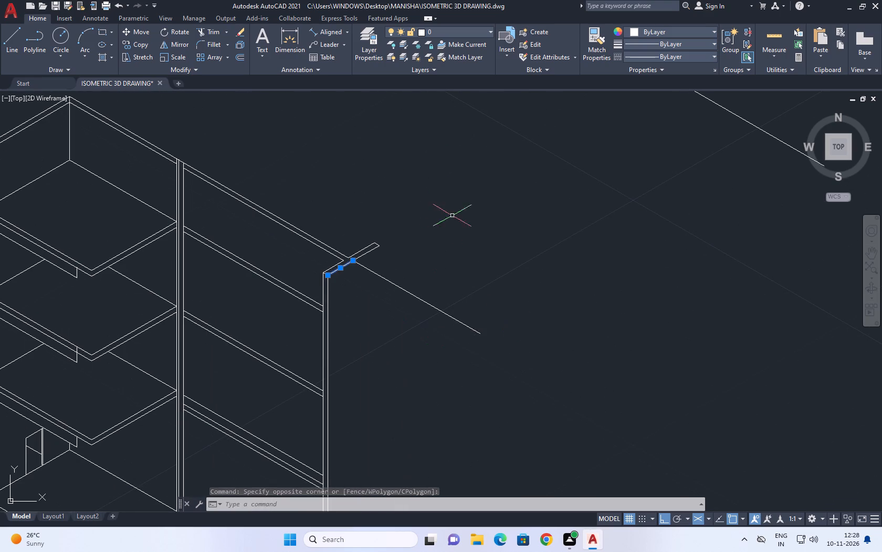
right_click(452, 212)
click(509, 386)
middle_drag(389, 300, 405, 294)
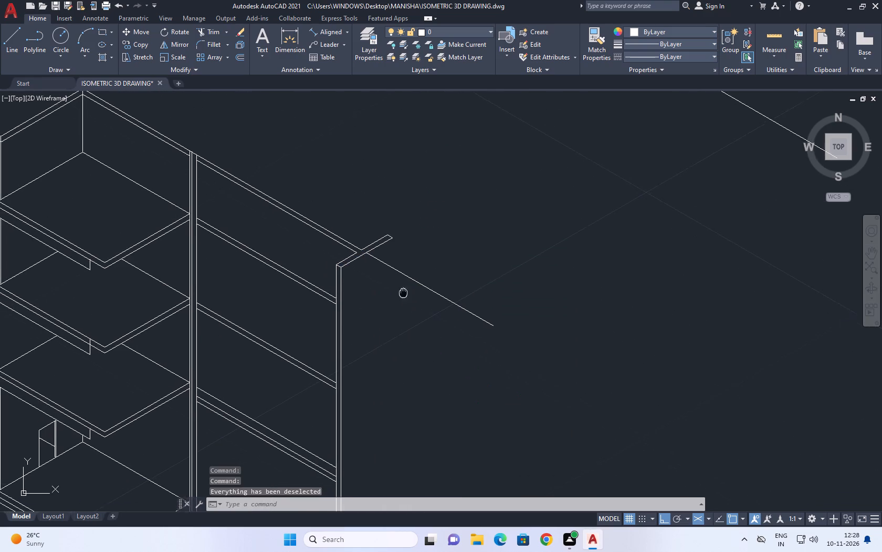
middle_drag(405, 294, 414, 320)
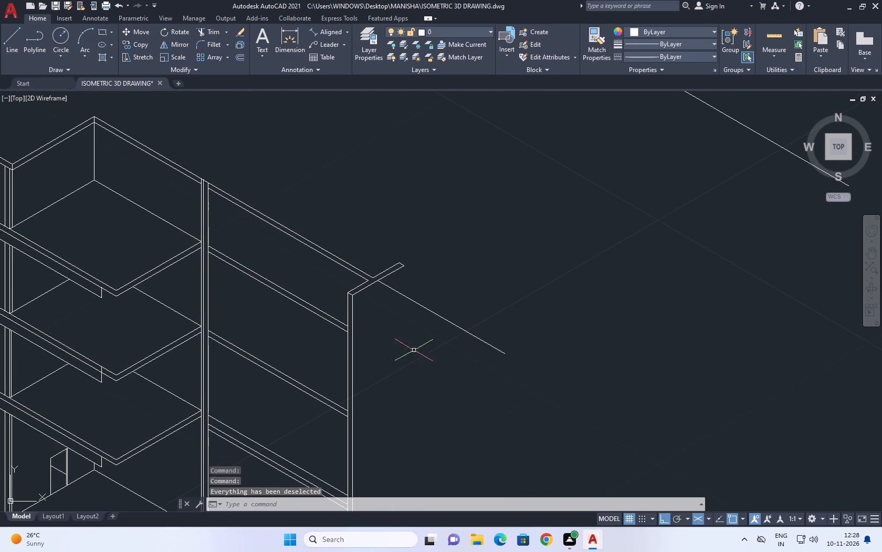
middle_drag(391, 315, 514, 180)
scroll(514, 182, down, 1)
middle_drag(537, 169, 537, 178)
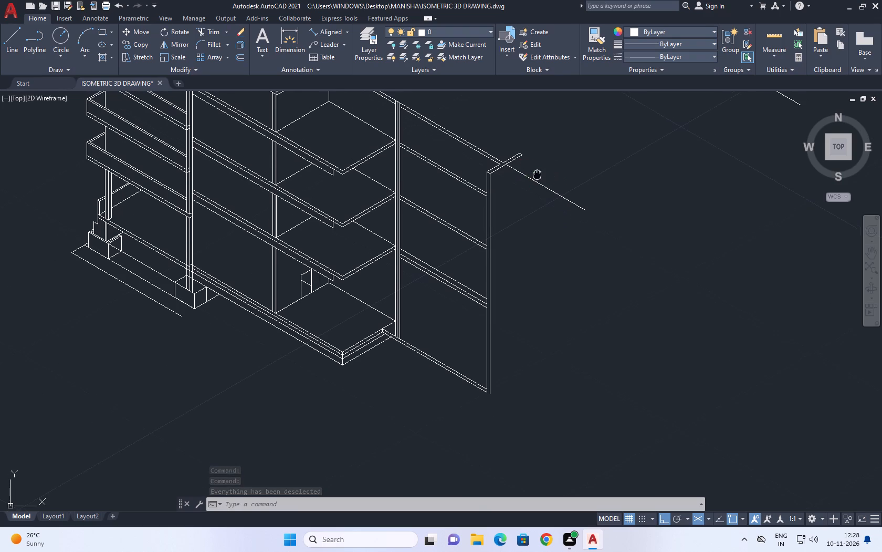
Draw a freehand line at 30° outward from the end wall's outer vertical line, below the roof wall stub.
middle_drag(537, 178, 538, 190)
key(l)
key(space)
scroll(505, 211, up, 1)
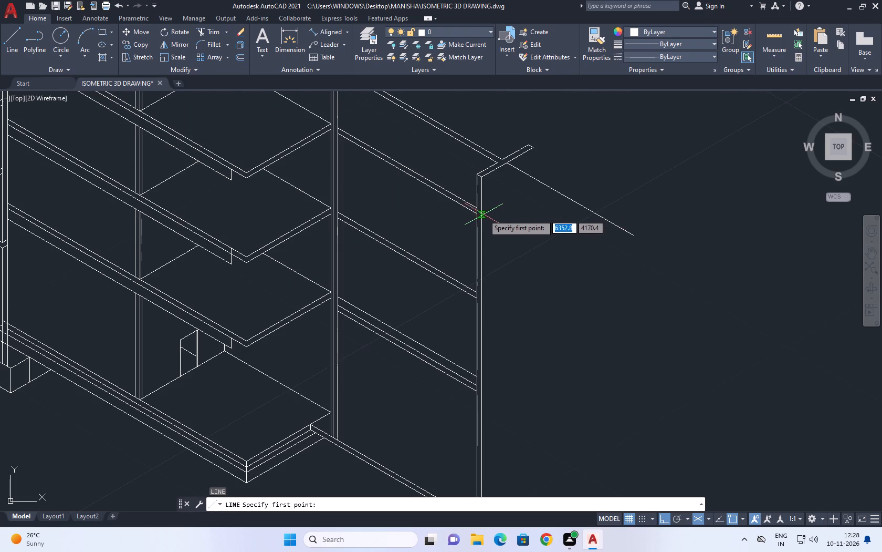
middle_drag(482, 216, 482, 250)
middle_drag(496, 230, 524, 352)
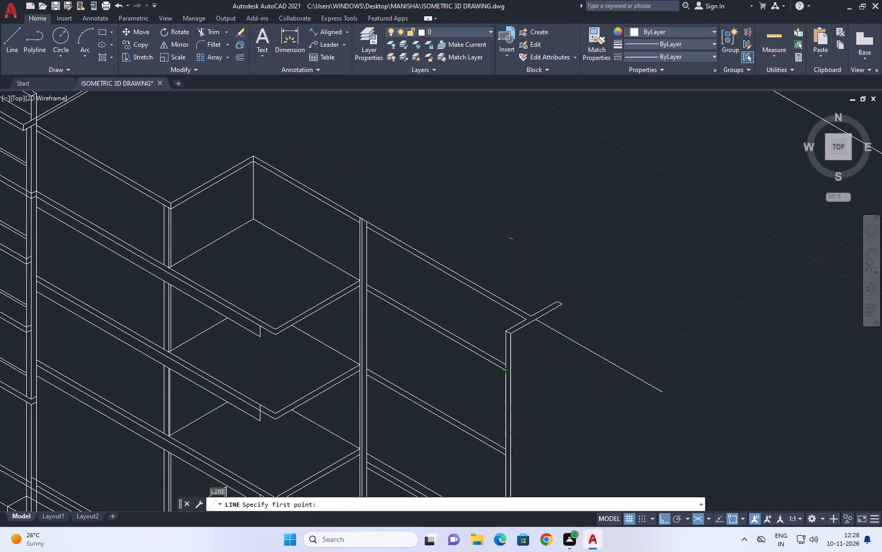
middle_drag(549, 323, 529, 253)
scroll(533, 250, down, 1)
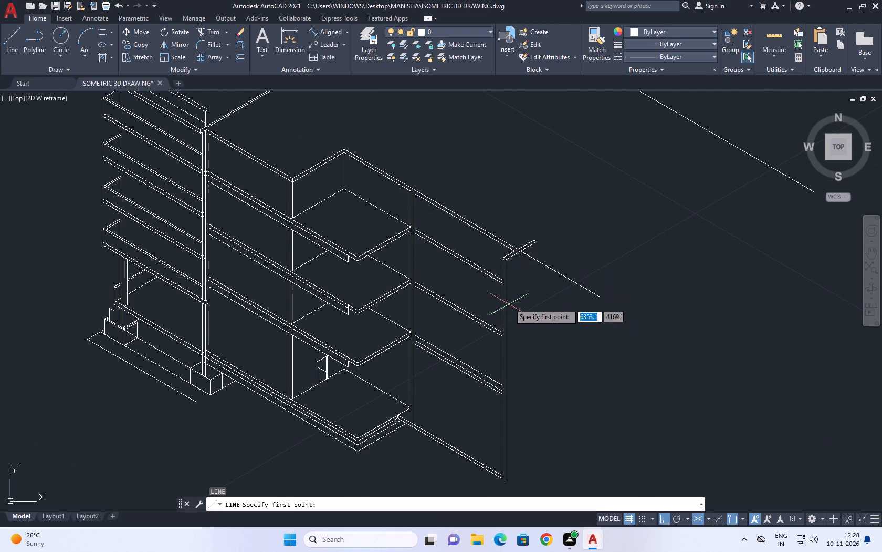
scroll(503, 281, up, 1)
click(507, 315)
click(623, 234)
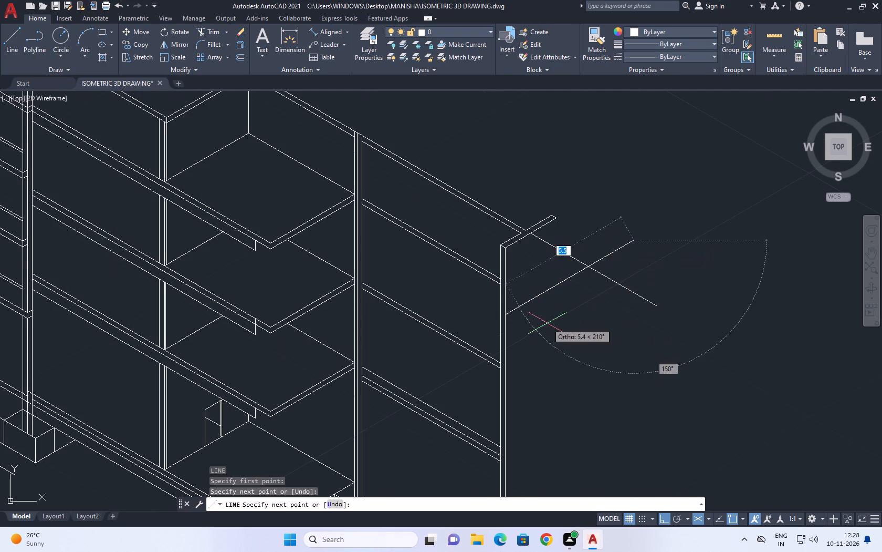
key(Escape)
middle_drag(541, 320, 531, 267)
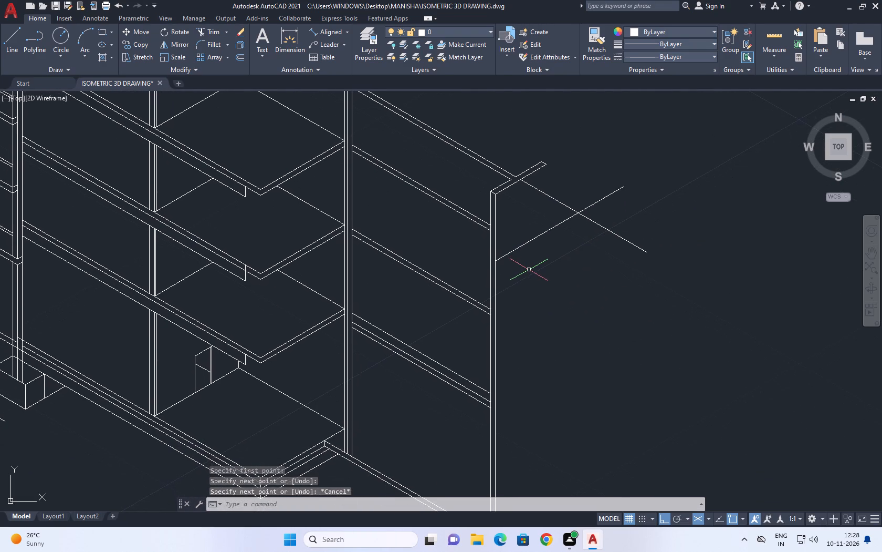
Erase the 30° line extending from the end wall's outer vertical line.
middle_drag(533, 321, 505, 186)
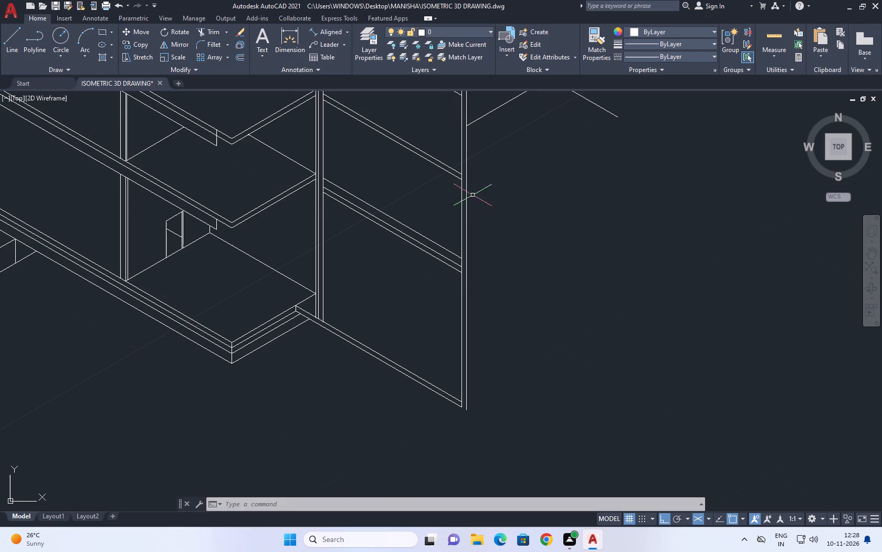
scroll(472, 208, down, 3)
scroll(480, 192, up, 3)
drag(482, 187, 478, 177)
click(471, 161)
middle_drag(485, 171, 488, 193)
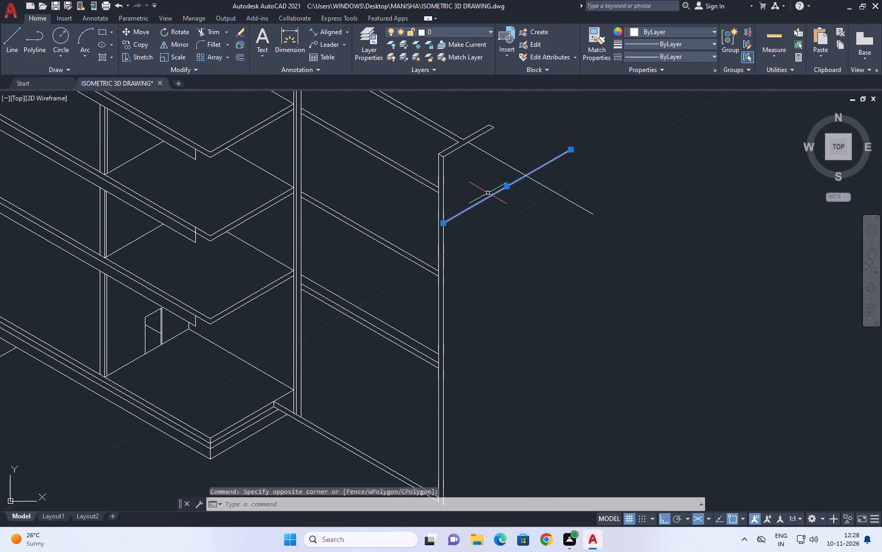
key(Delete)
Fillet the lower base line and the end wall's outer vertical line into a sharp corner.
scroll(488, 193, down, 3)
scroll(476, 280, up, 3)
middle_drag(465, 248, 500, 283)
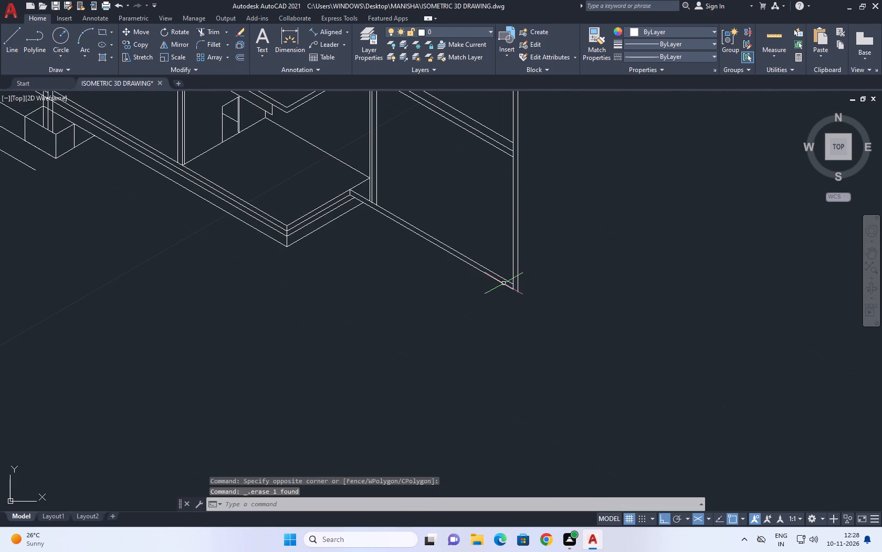
scroll(505, 283, down, 1)
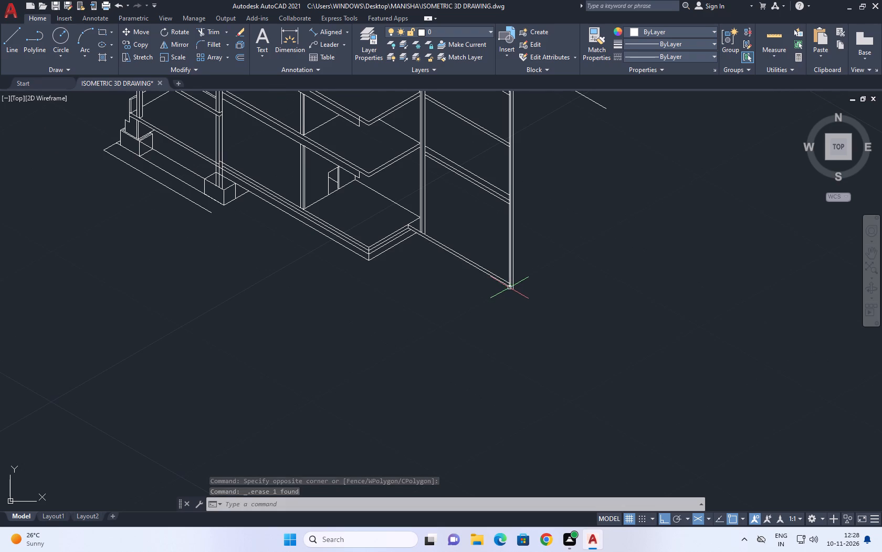
middle_drag(449, 292, 465, 291)
scroll(519, 277, up, 3)
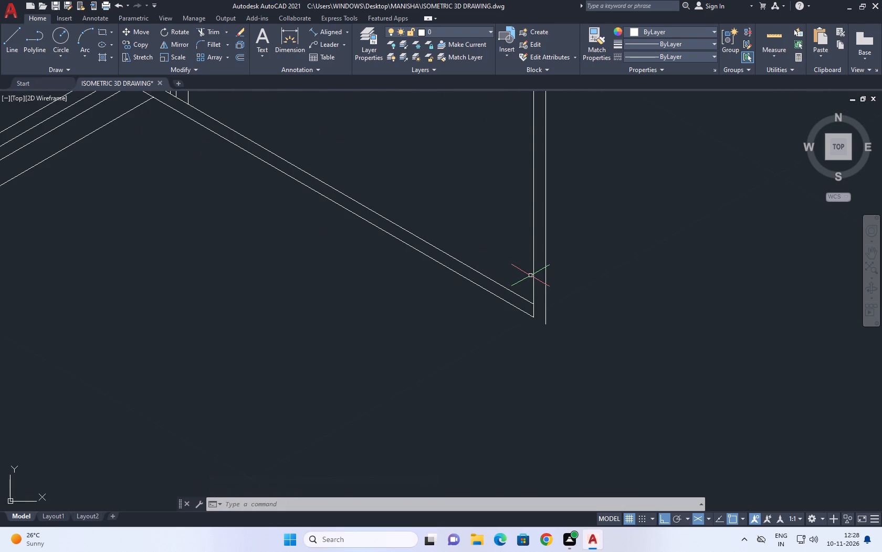
text(F)
key(space)
click(517, 309)
click(542, 312)
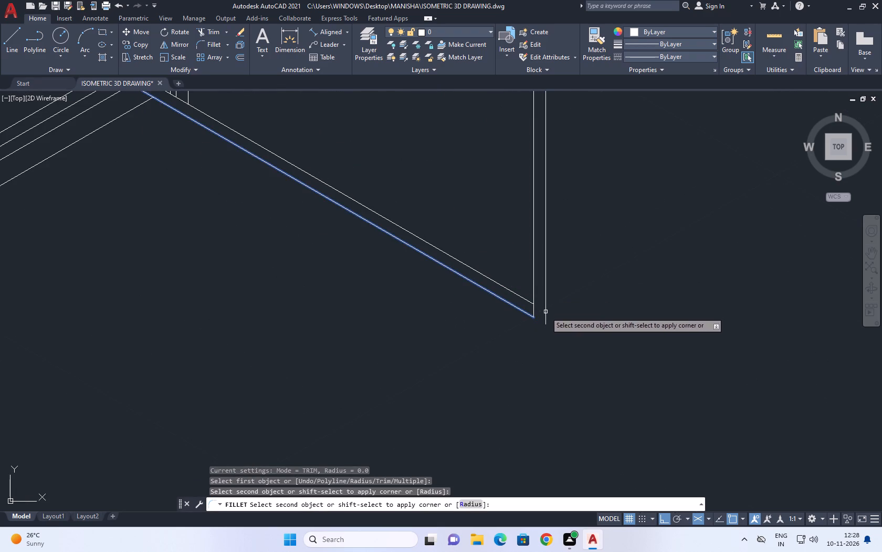
click(547, 312)
scroll(547, 300, down, 3)
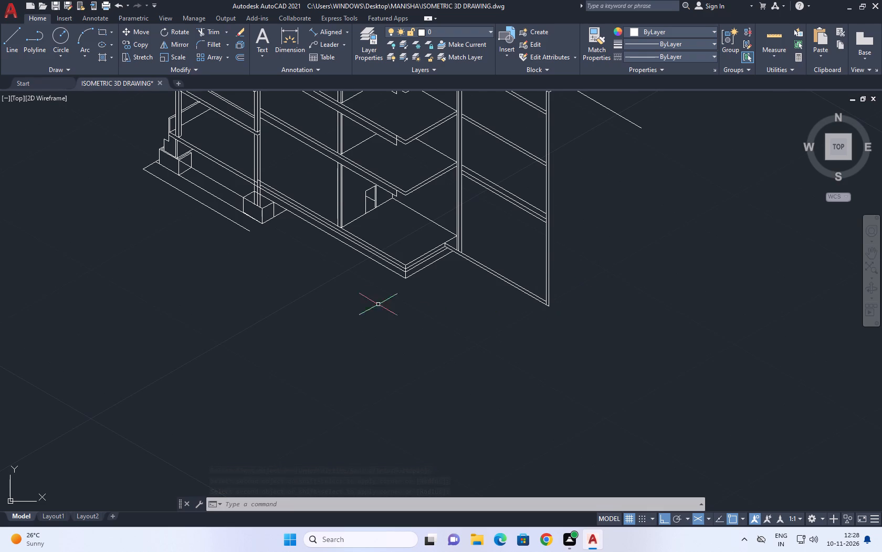
Draw a 6.20 line at 330° from the end wall's inner base corner, continuing with a vertical line up past the roof edge.
middle_drag(558, 301, 475, 313)
scroll(463, 319, up, 2)
middle_drag(484, 314, 449, 335)
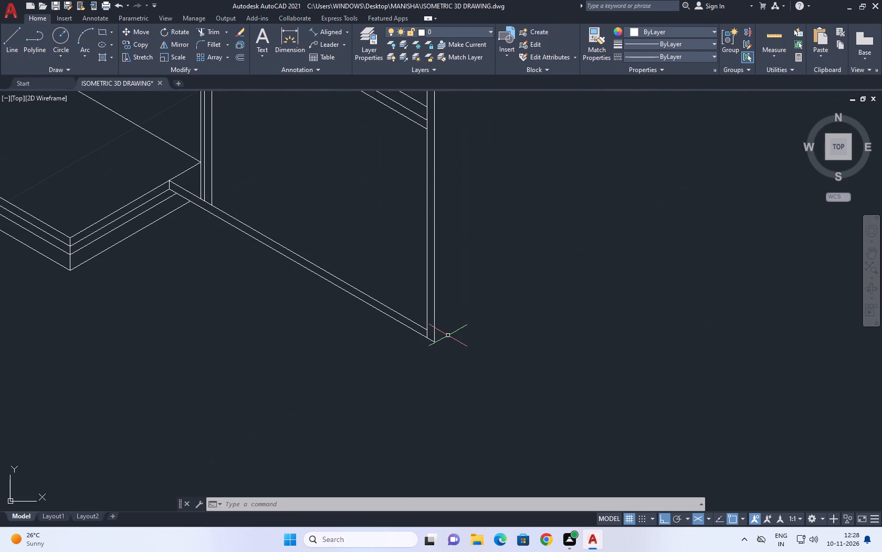
key(l)
key(space)
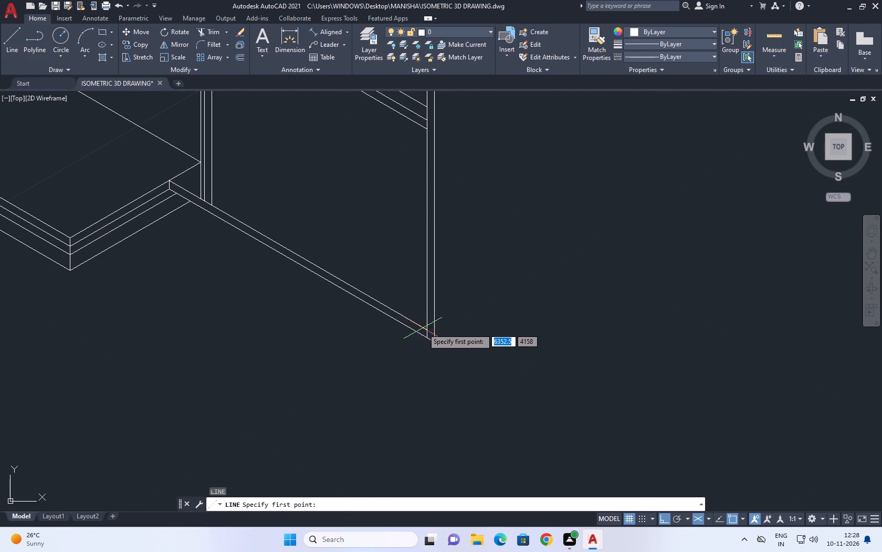
click(426, 331)
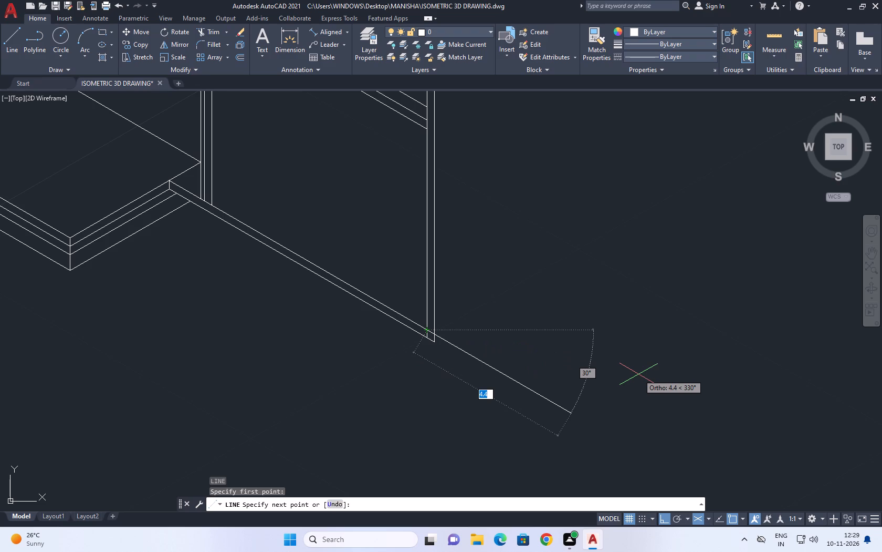
scroll(630, 370, down, 2)
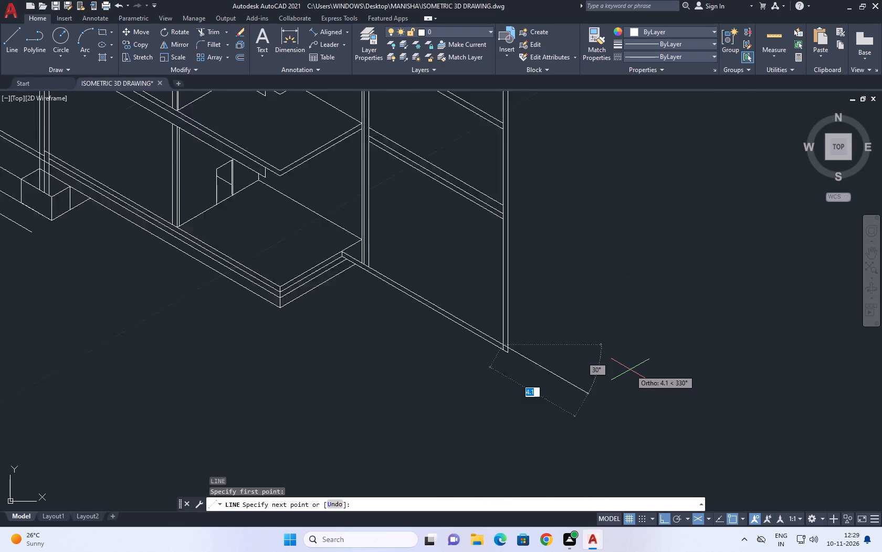
text(6.20)
key(Return)
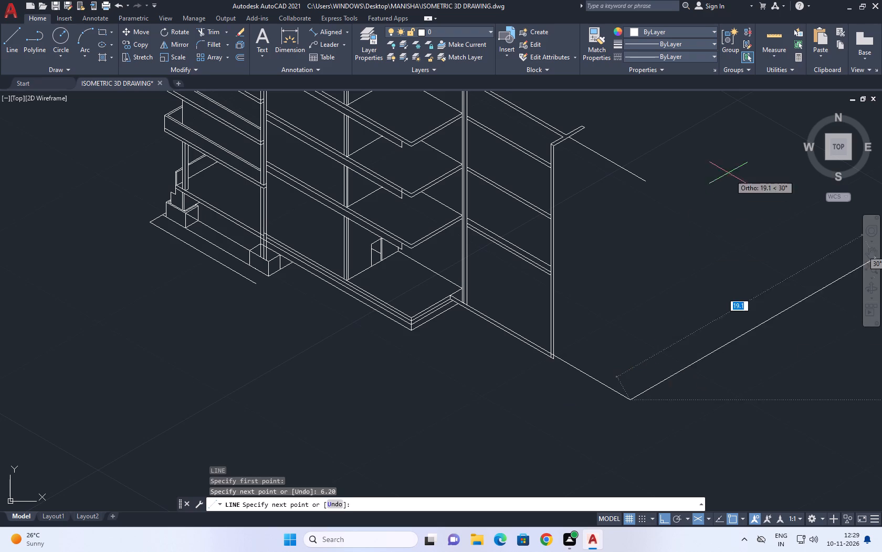
middle_drag(597, 185, 588, 231)
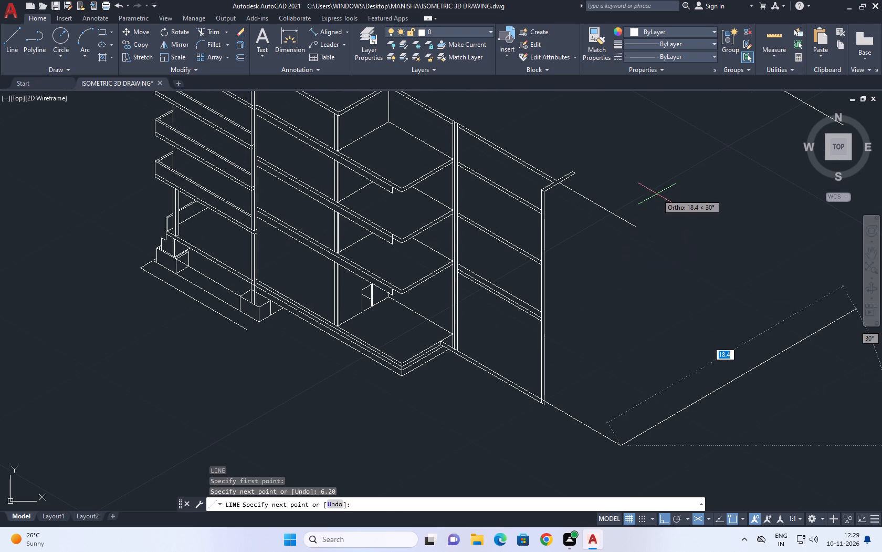
key(F5)
click(657, 189)
key(Escape)
middle_drag(600, 211, 597, 193)
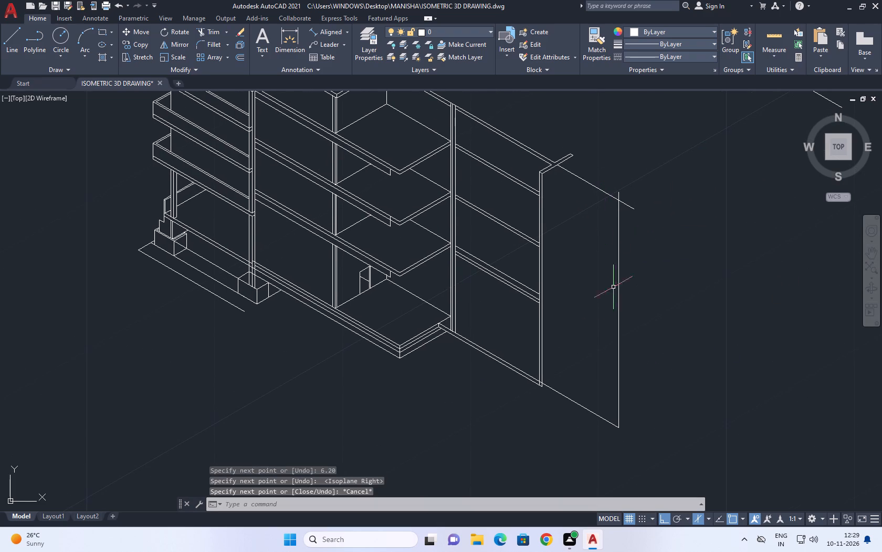
Move the 6.20 base line so that it starts at the end wall's outer vertical line.
middle_drag(549, 436, 573, 422)
drag(606, 372, 588, 393)
drag(584, 410, 584, 415)
scroll(566, 375, up, 2)
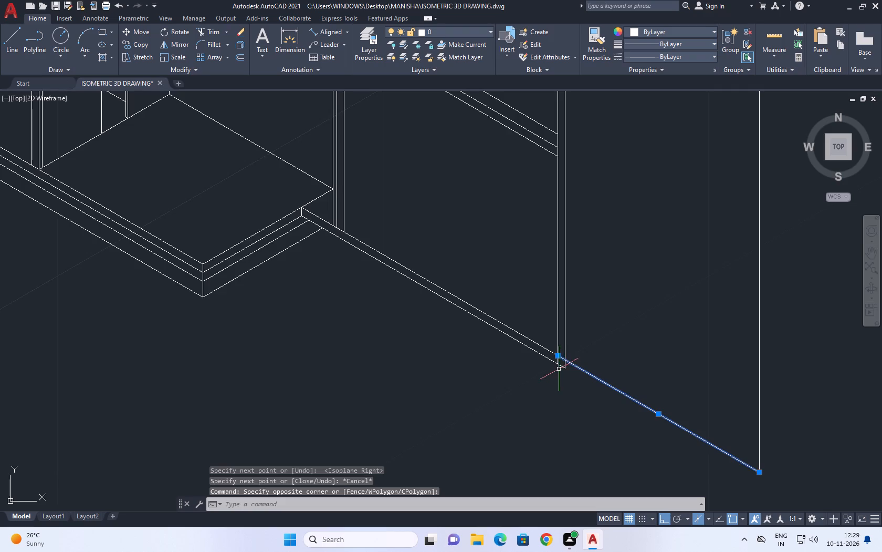
scroll(559, 369, up, 1)
scroll(668, 381, up, 1)
middle_drag(668, 379, 597, 335)
key(m)
key(space)
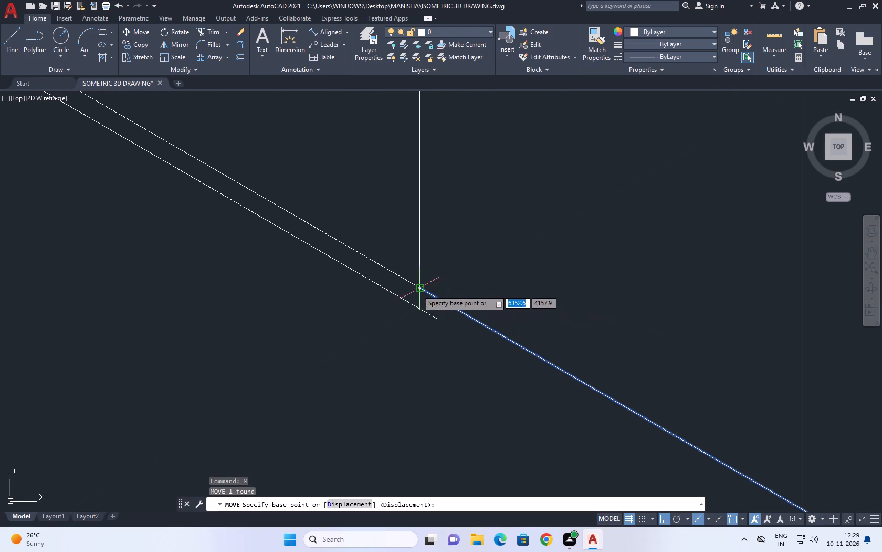
click(417, 289)
click(435, 298)
scroll(498, 310, down, 4)
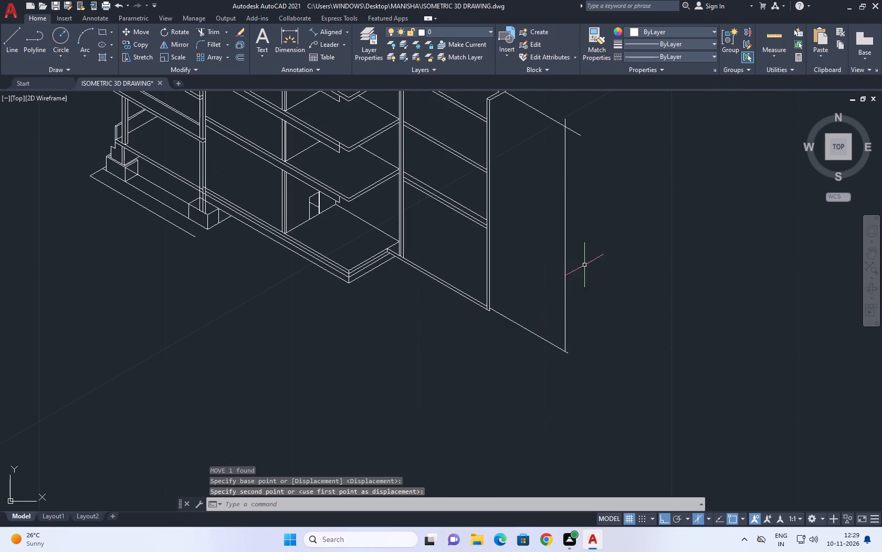
Move the new vertical line from its lower end to the far end of the shifted base line.
middle_drag(587, 221, 582, 276)
drag(578, 365, 562, 342)
click(516, 294)
middle_drag(654, 329, 603, 278)
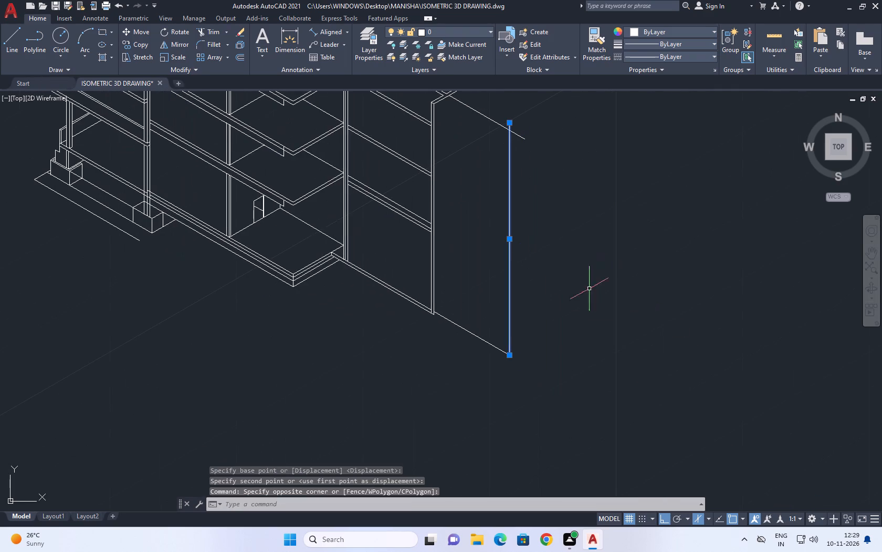
key(m)
key(space)
scroll(505, 362, up, 3)
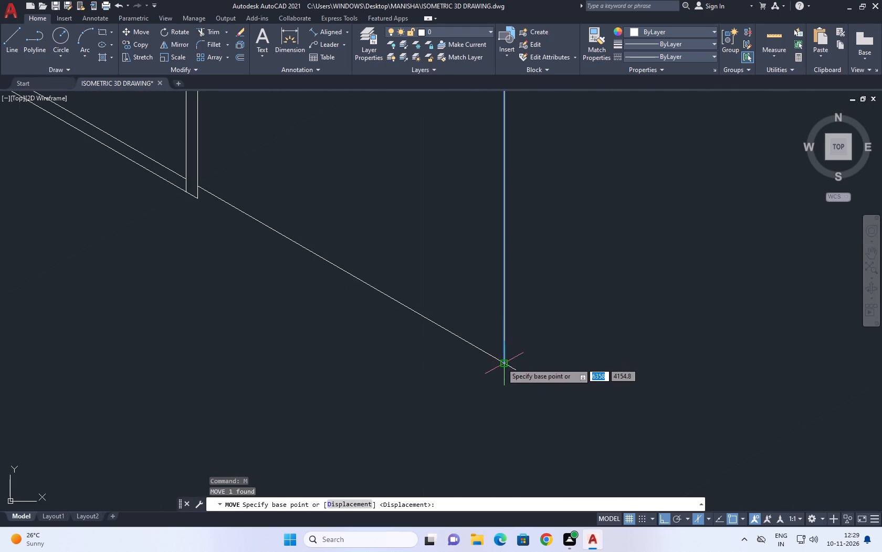
click(502, 363)
click(515, 371)
scroll(533, 346, down, 4)
middle_drag(523, 266, 541, 345)
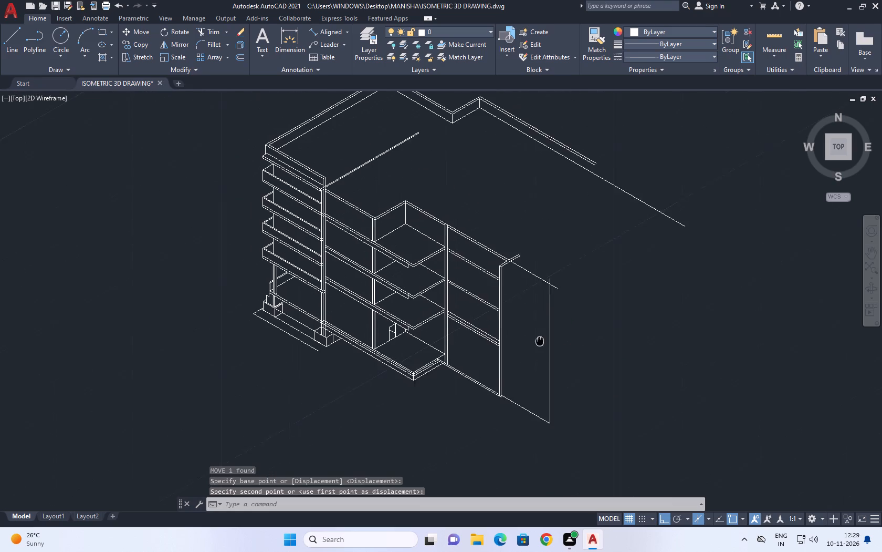
Draw a 30° line from the intersection of the front roof edge and new vertical line past the rear roof edge.
middle_drag(541, 345, 545, 363)
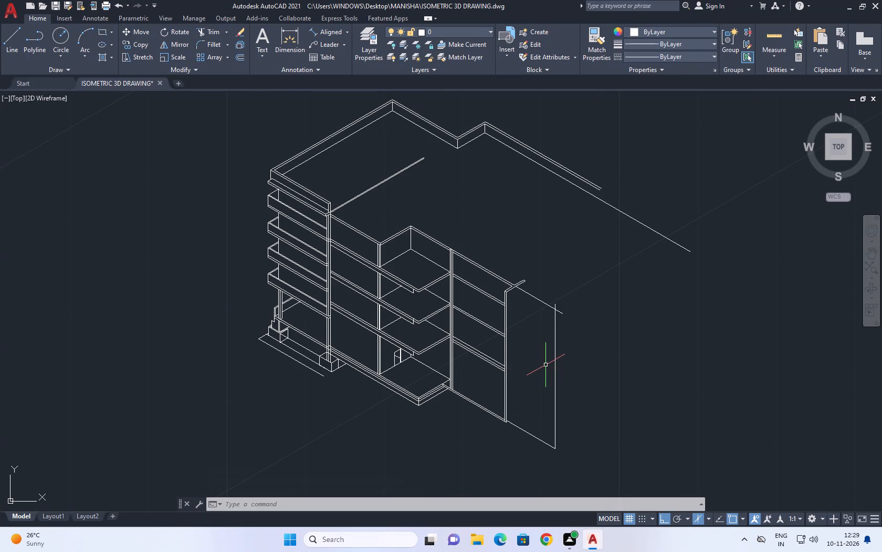
middle_drag(625, 318, 581, 318)
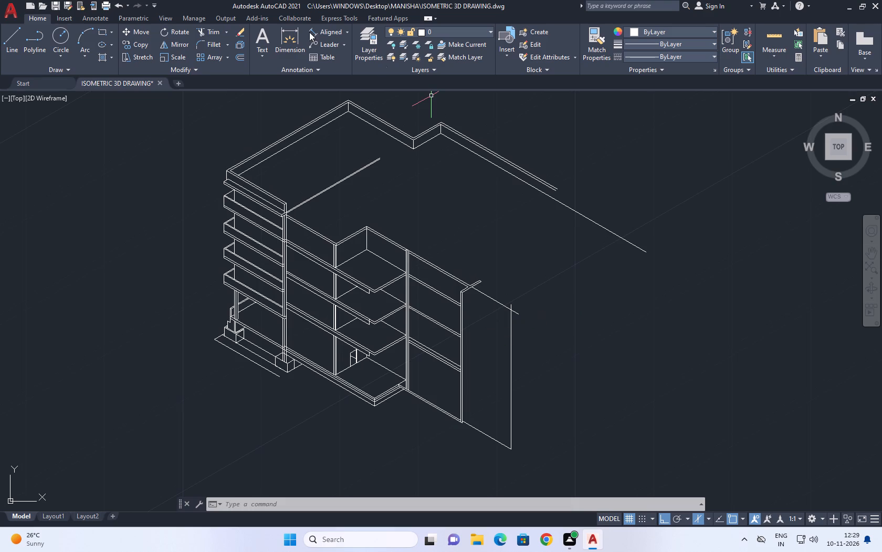
click(15, 42)
scroll(510, 324, up, 2)
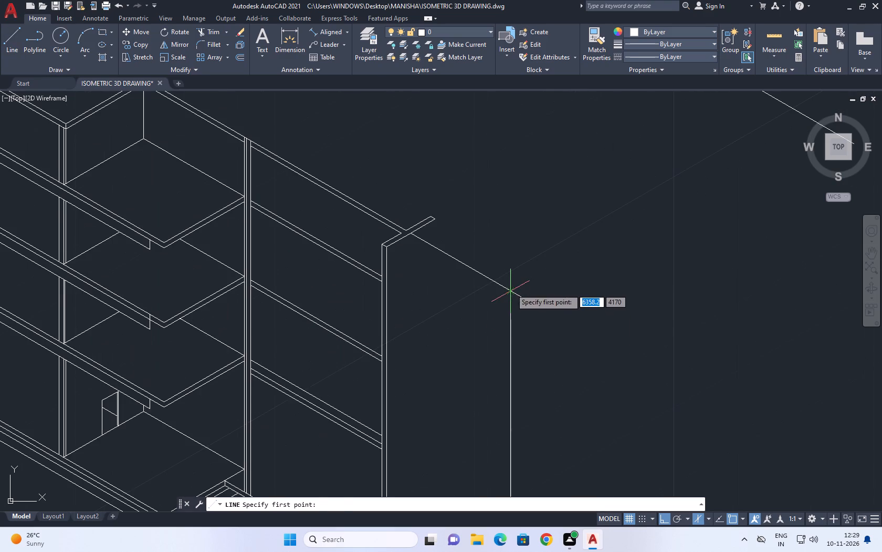
click(511, 289)
scroll(560, 244, down, 2)
middle_drag(643, 202, 573, 237)
click(636, 191)
key(Escape)
Trim the front roof edge and the vertical line where they overshoot the new front roof corner.
middle_drag(474, 341, 524, 271)
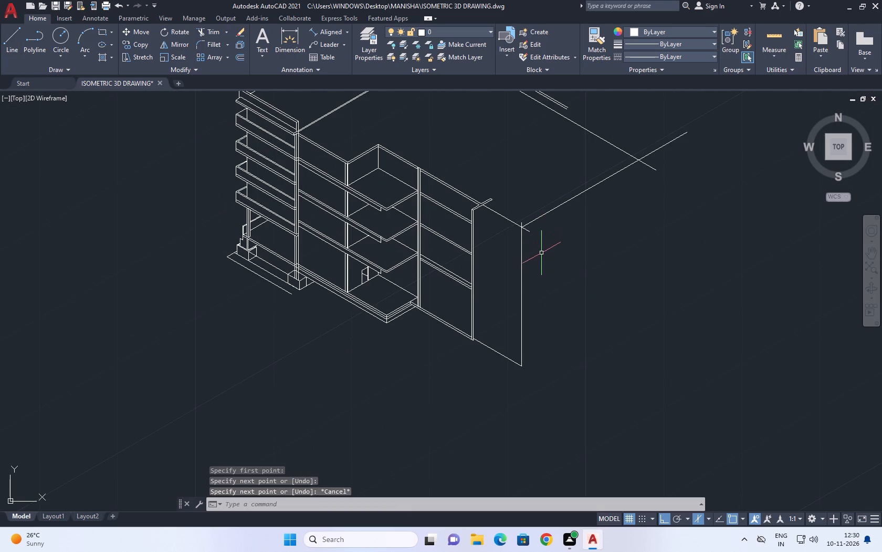
scroll(513, 239, down, 1)
middle_drag(520, 236, 522, 259)
key(t)
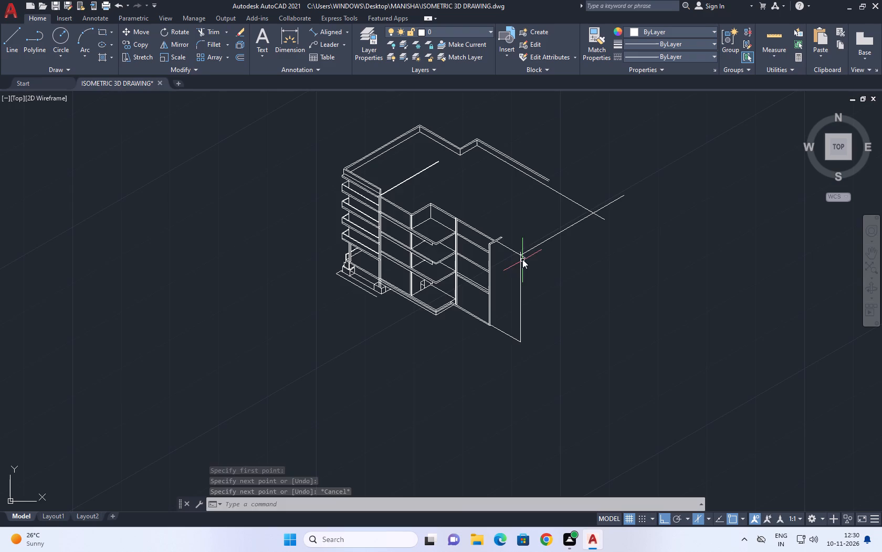
key(r)
key(space)
scroll(524, 268, up, 6)
drag(581, 188, 569, 198)
drag(539, 229, 526, 240)
click(586, 189)
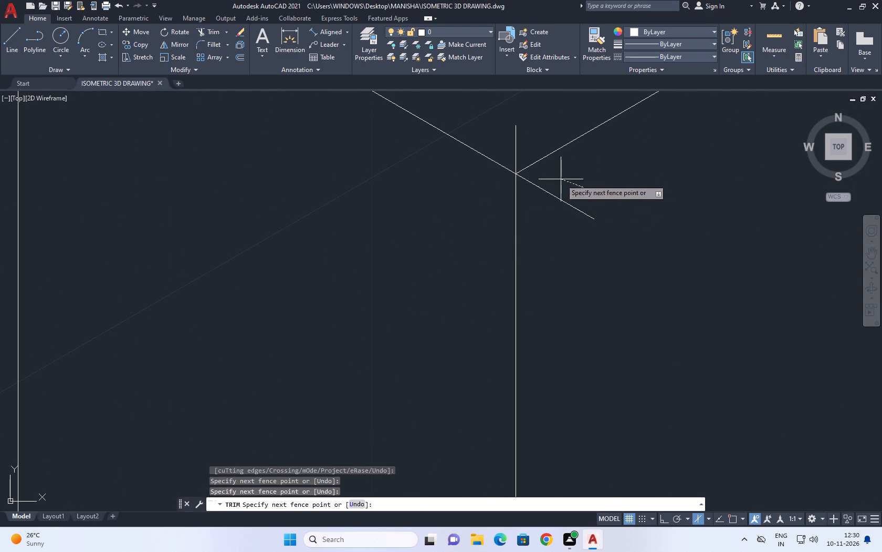
click(549, 214)
click(535, 128)
click(491, 142)
scroll(508, 152, down, 4)
key(space)
Trim the rear roof edge and the 30° line where they overshoot the far roof corner.
middle_drag(591, 161, 529, 227)
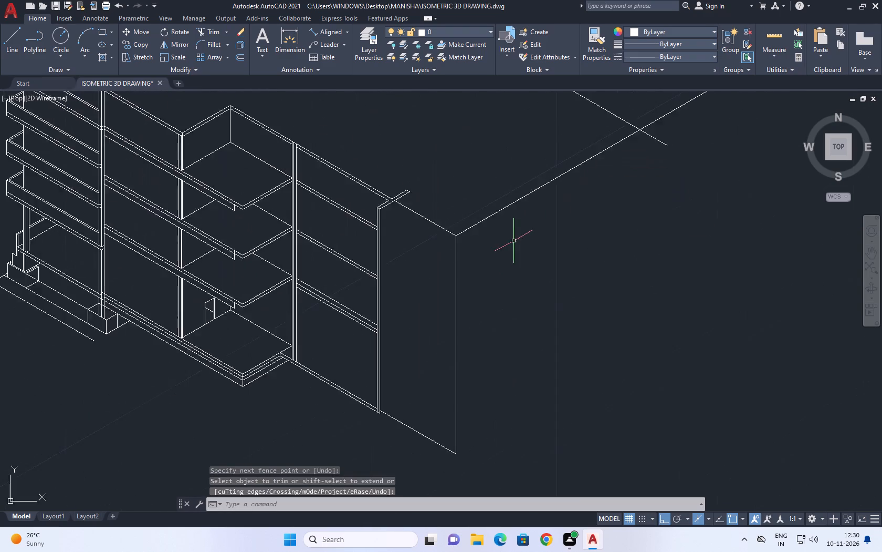
scroll(513, 242, down, 2)
key(space)
scroll(584, 185, up, 2)
click(582, 179)
click(527, 268)
scroll(551, 230, up, 1)
scroll(551, 230, down, 3)
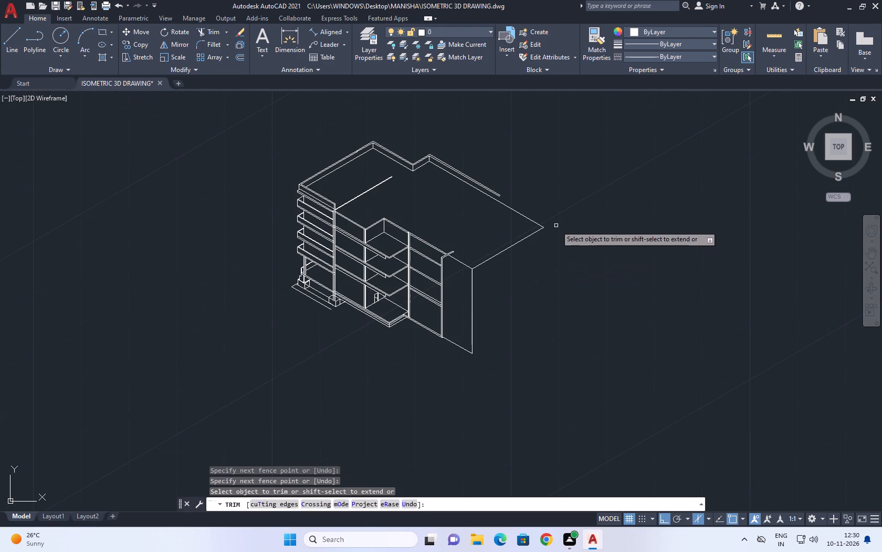
key(Escape)
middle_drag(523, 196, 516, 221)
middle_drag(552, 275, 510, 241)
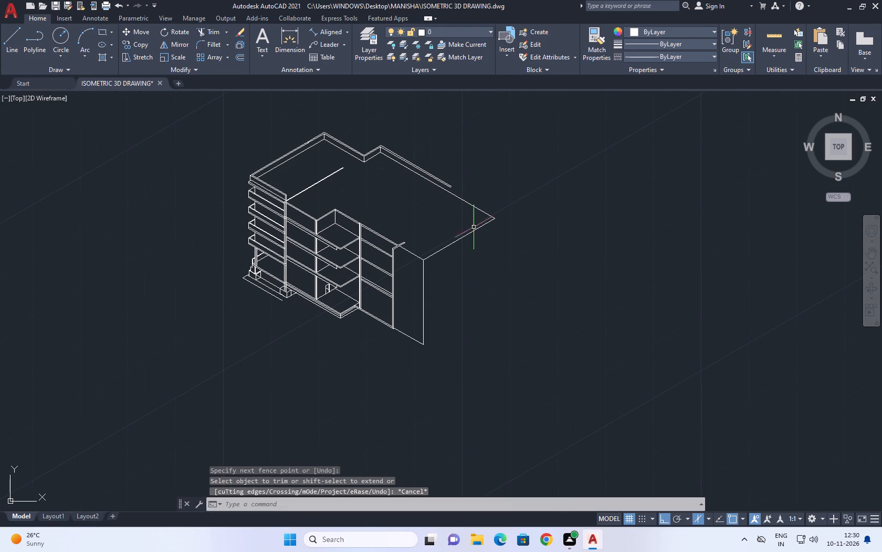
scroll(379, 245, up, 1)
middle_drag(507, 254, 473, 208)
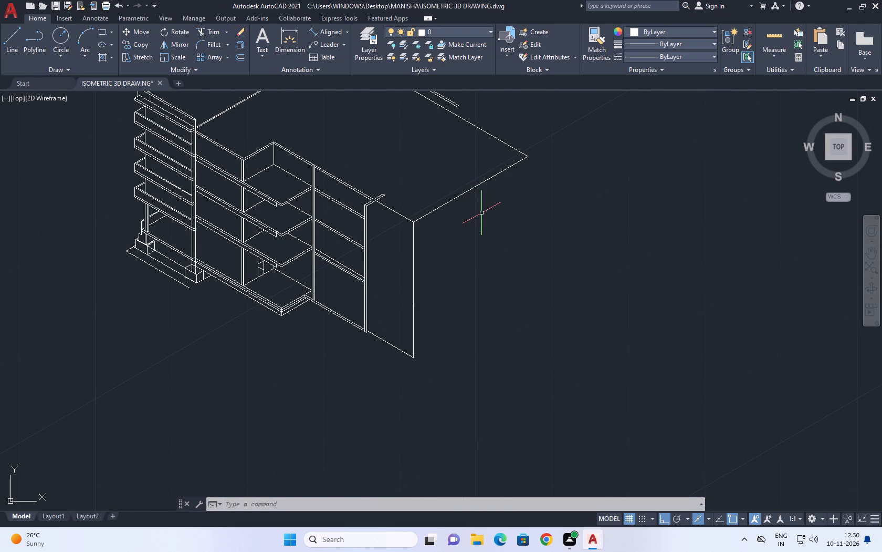
Draw a vertical line down from the end wall's far top corner to below the front roof edge.
middle_drag(386, 218, 395, 230)
key(l)
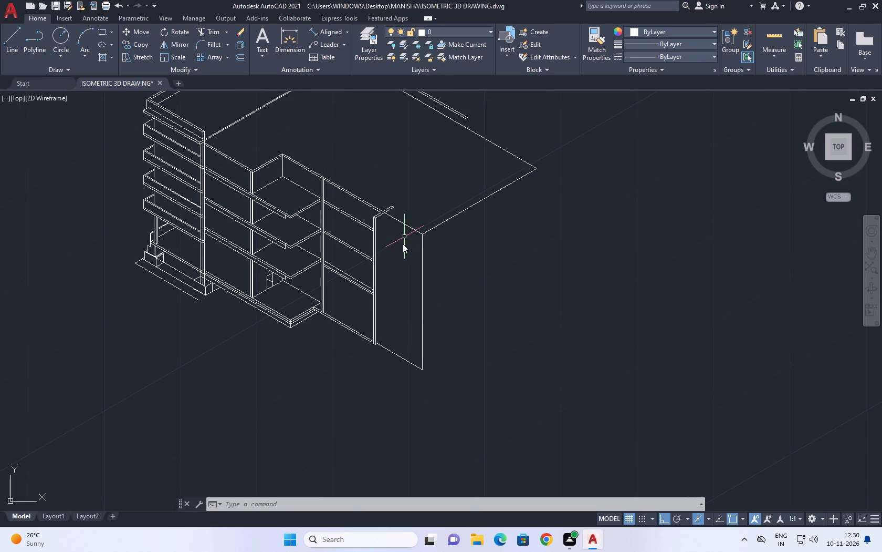
key(space)
scroll(390, 206, up, 6)
click(401, 195)
scroll(401, 197, down, 3)
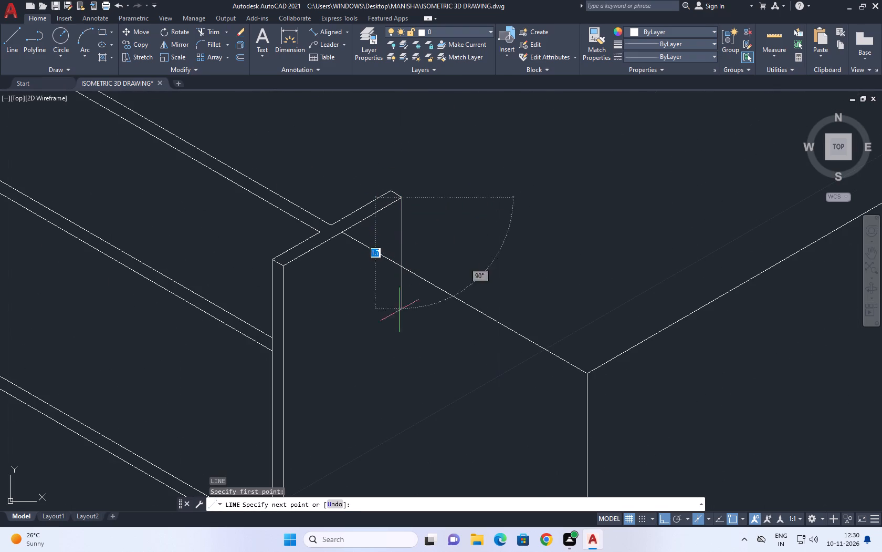
drag(401, 335, 408, 333)
key(space)
scroll(423, 212, down, 2)
Trim the new vertical line where it overshoots below the front roof edge.
key(t)
key(r)
key(space)
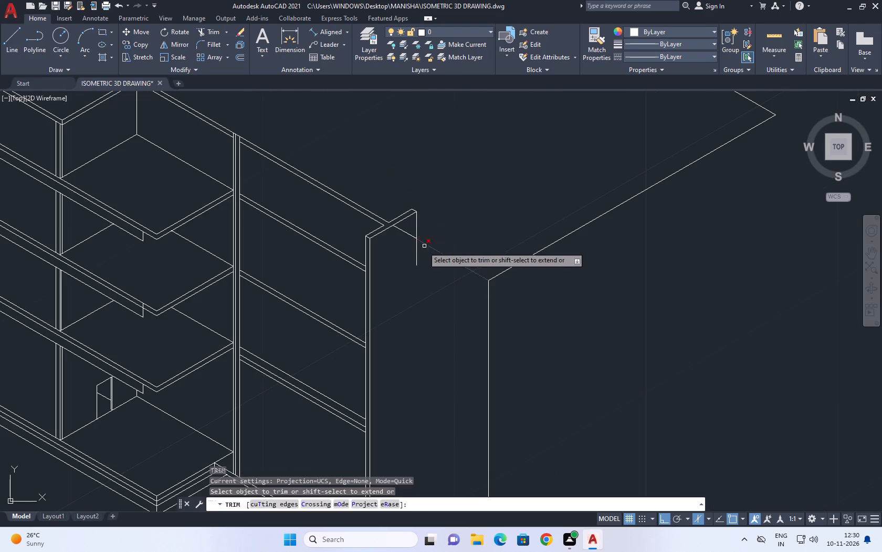
click(421, 248)
click(413, 256)
scroll(484, 248, down, 2)
key(space)
Copy the extension's front roof edge, between the end wall and the new corner, 2.80 straight down.
middle_drag(443, 337, 499, 269)
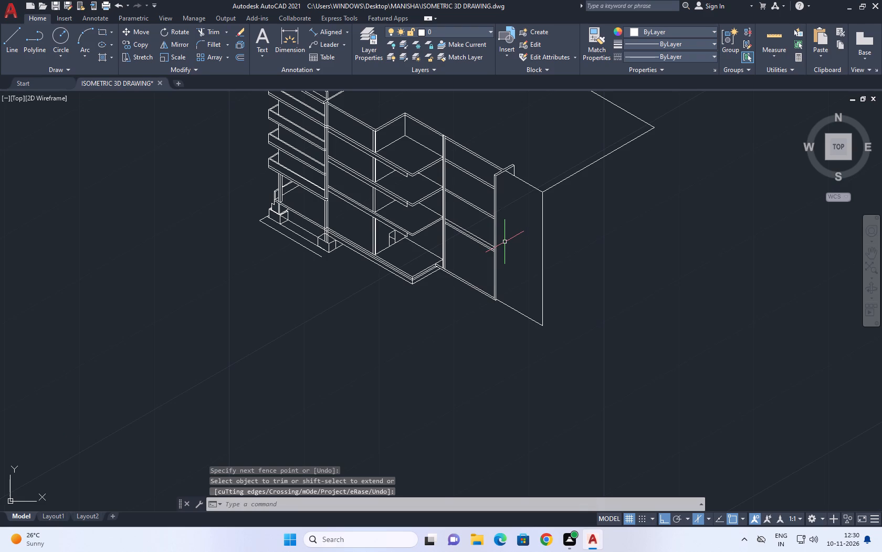
middle_drag(331, 183, 431, 249)
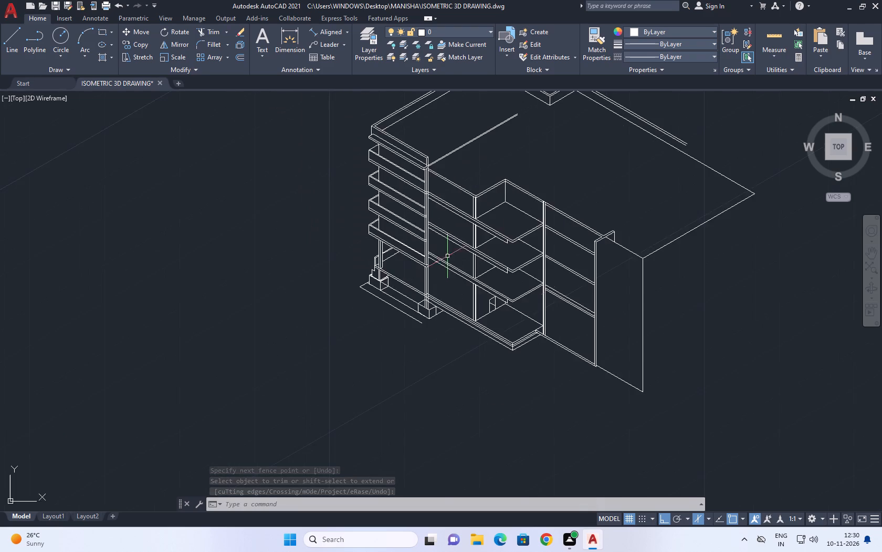
scroll(616, 321, up, 2)
middle_drag(555, 237, 512, 282)
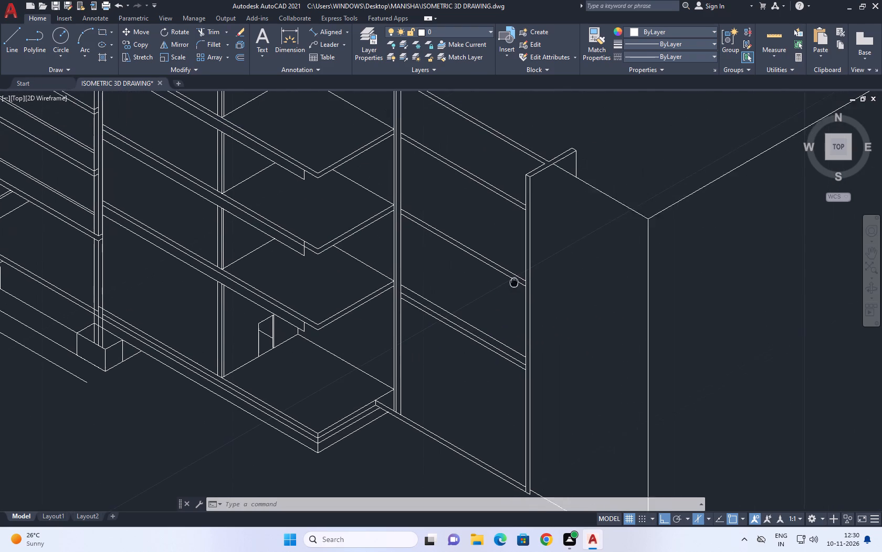
middle_drag(512, 282, 495, 282)
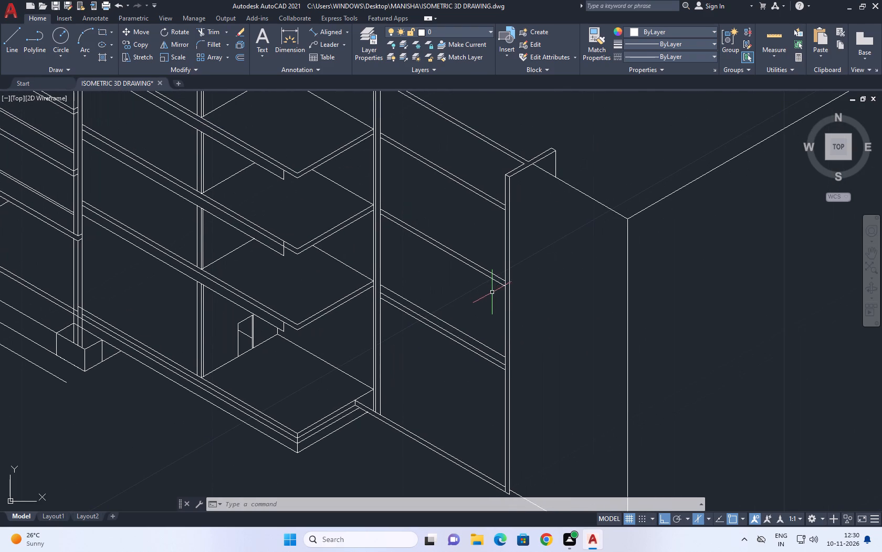
click(575, 190)
middle_drag(564, 195, 567, 207)
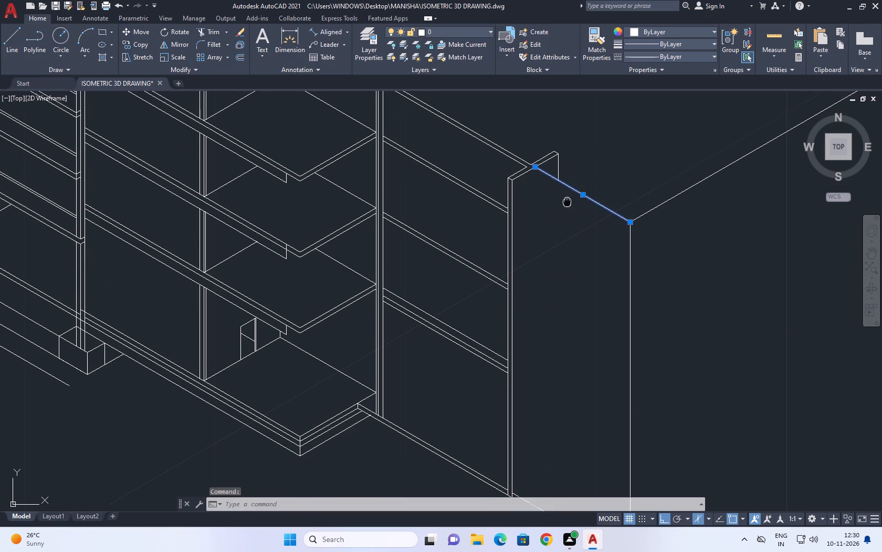
middle_drag(567, 207, 568, 216)
key(c)
key(o)
key(space)
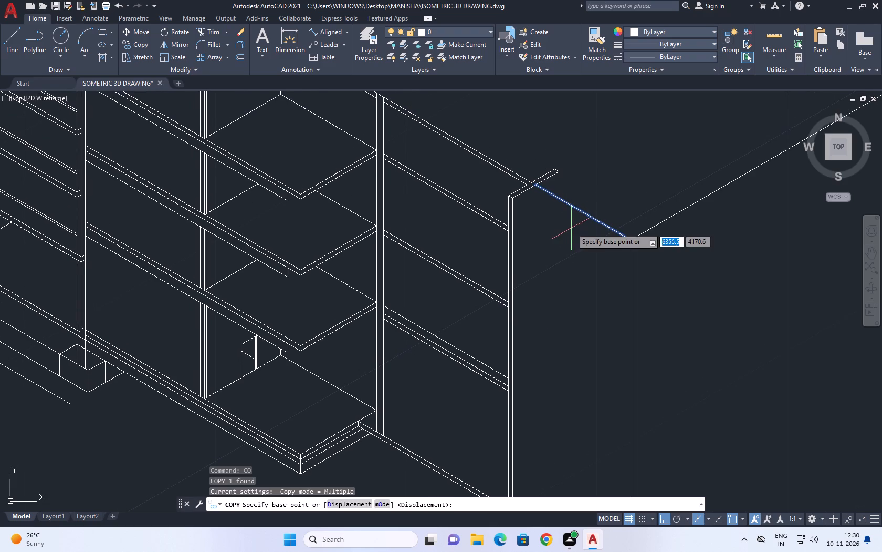
click(537, 186)
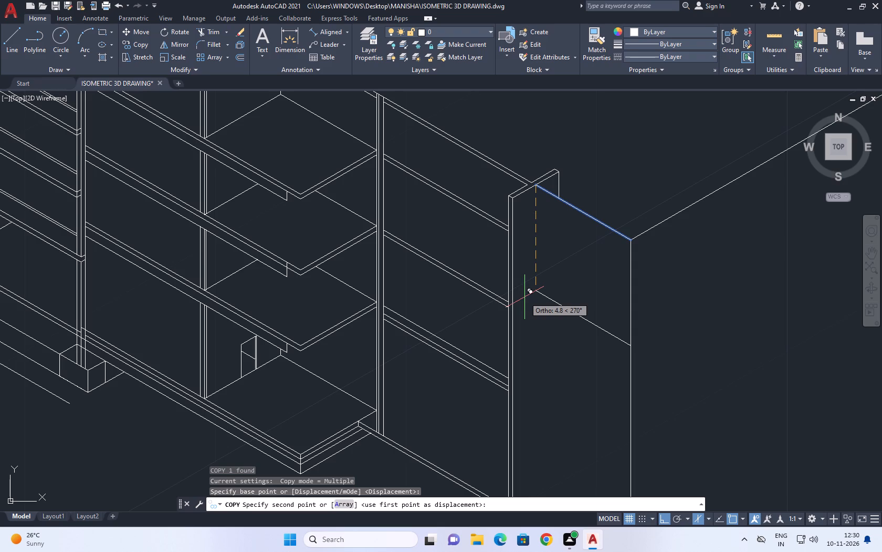
text(2.80)
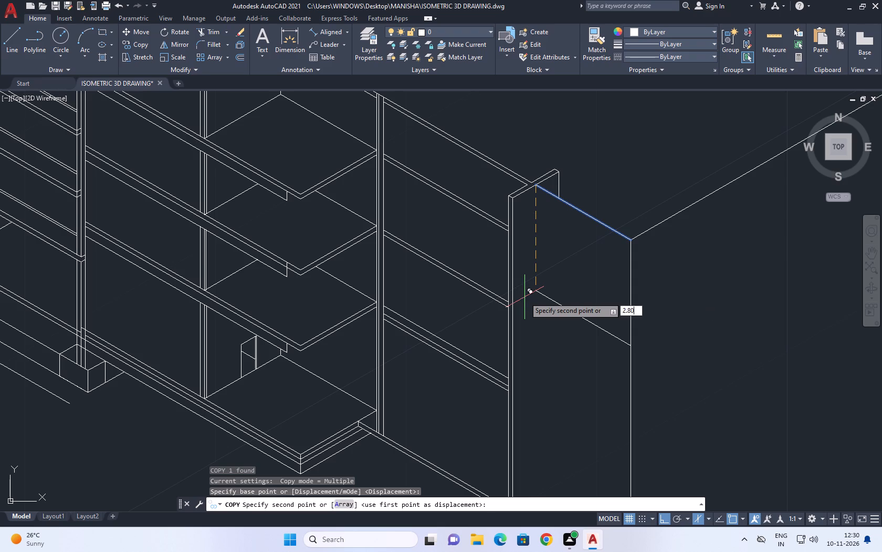
key(Return)
key(space)
Copy the short slanted outer top edge of the end wall 2.80 straight down to meet the lowered roof edge.
click(577, 272)
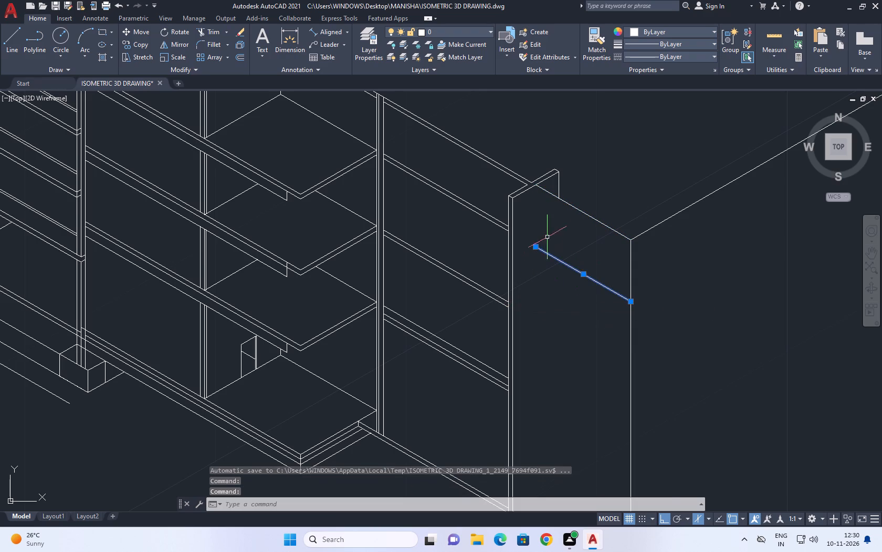
scroll(563, 200, up, 1)
middle_drag(563, 200, 534, 374)
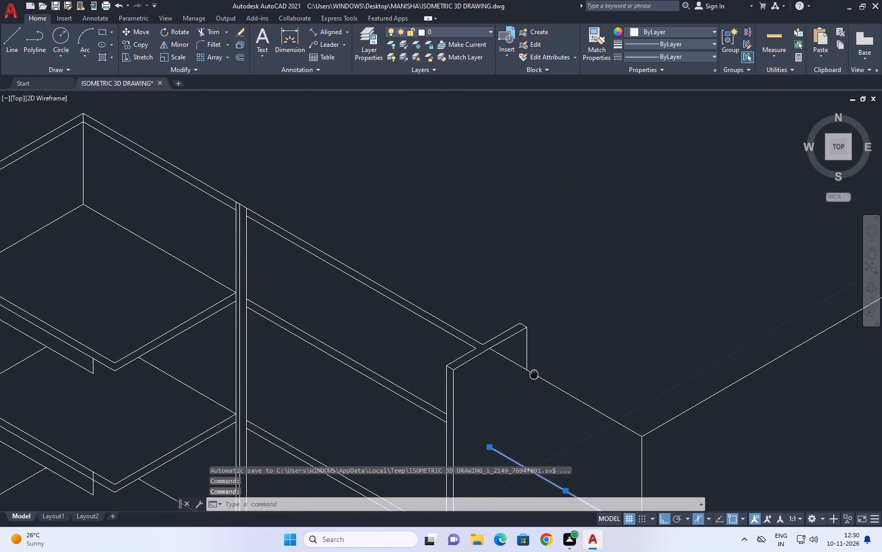
middle_drag(534, 374, 548, 329)
key(Escape)
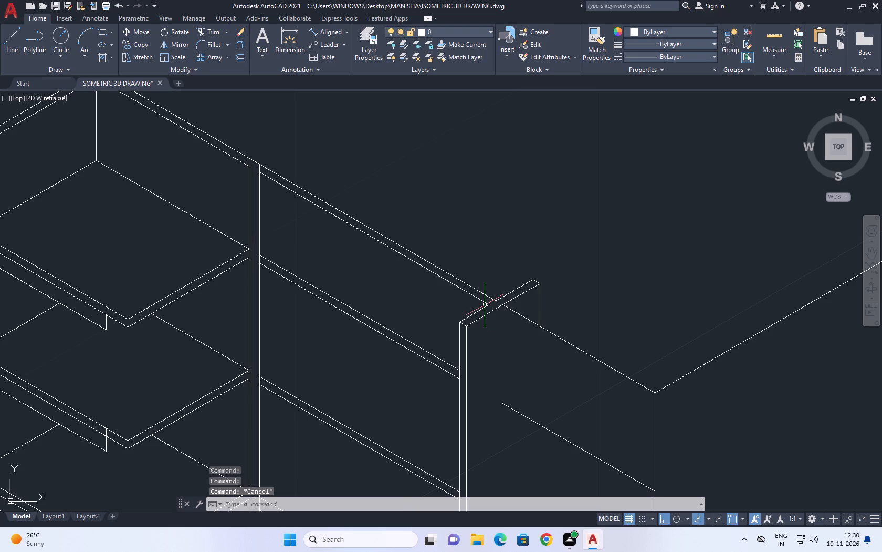
click(485, 314)
middle_drag(490, 341, 485, 268)
key(c)
key(o)
key(space)
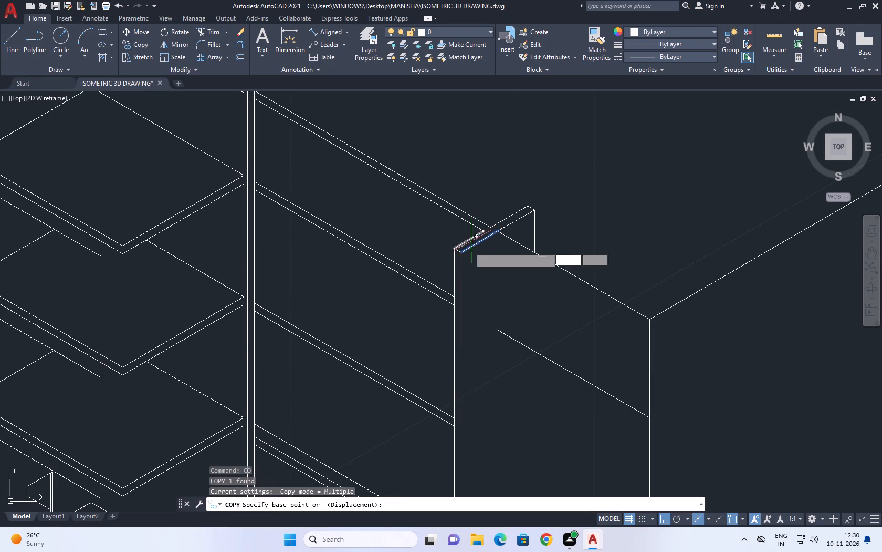
click(463, 252)
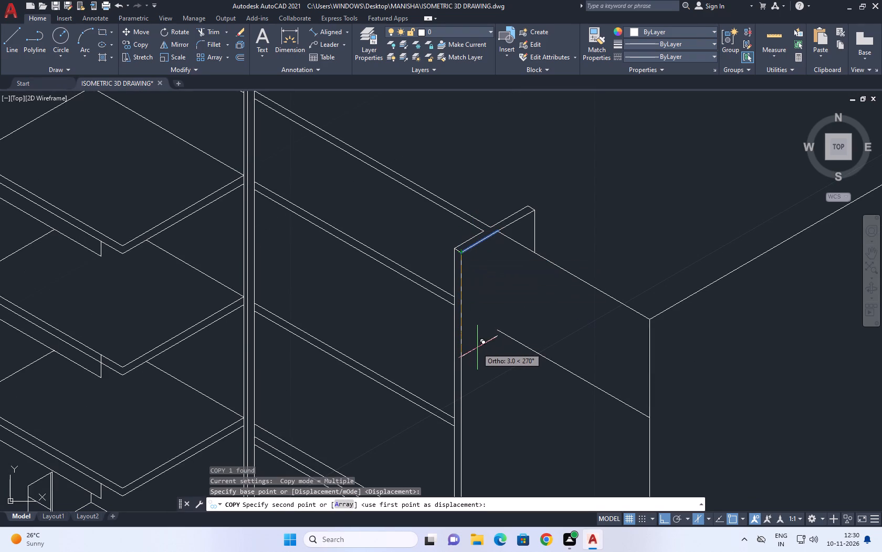
key(2)
text(.80)
key(Return)
key(space)
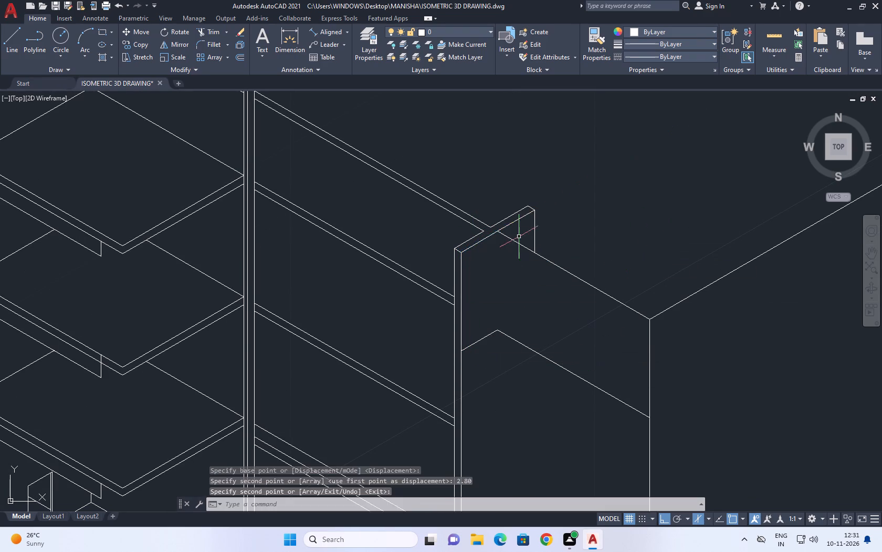
Move the end wall's two vertical lines and two short slanted top edges about 2.1 along the 210° direction.
middle_drag(575, 266, 577, 260)
scroll(578, 259, down, 1)
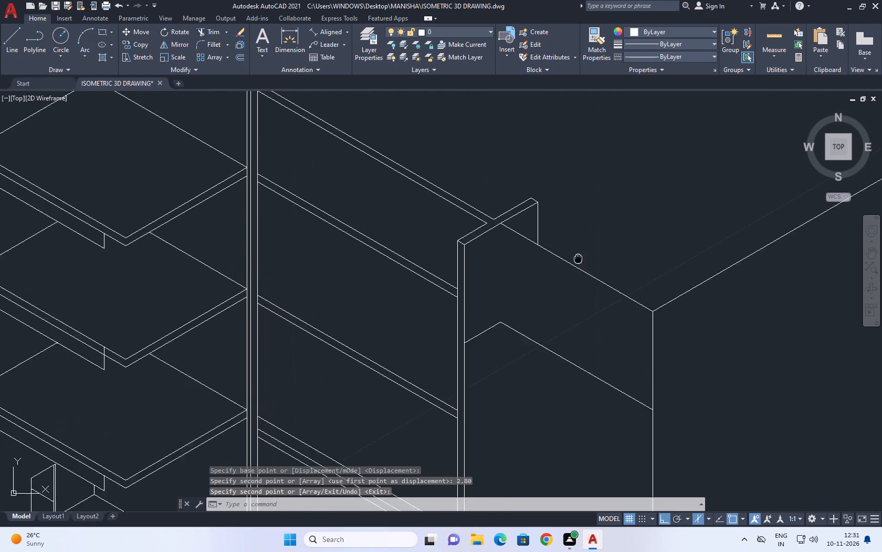
scroll(574, 275, down, 1)
middle_drag(590, 278, 636, 166)
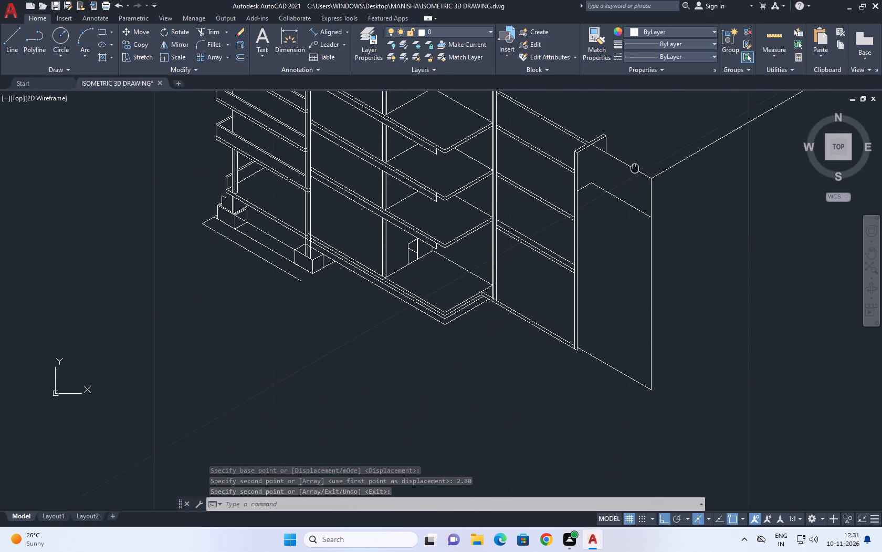
middle_drag(636, 166, 664, 128)
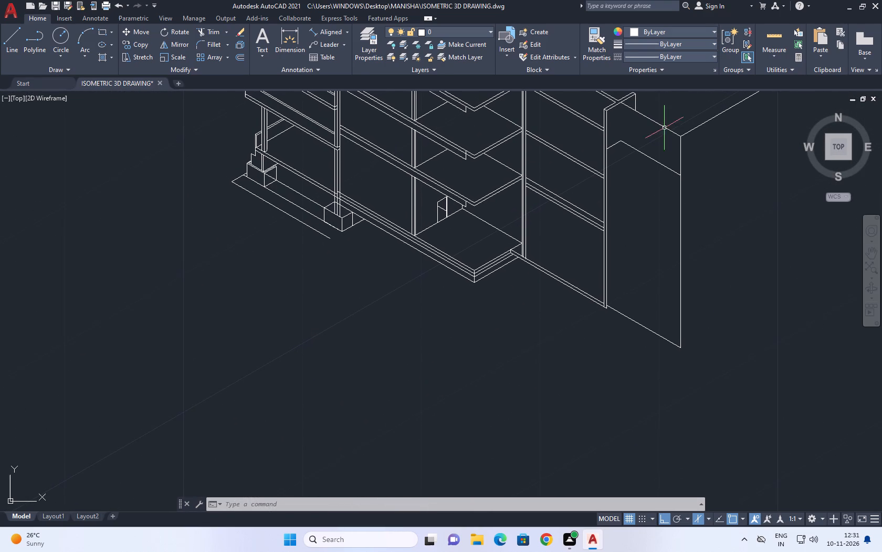
middle_drag(592, 209, 603, 246)
scroll(614, 240, up, 2)
drag(656, 223, 653, 223)
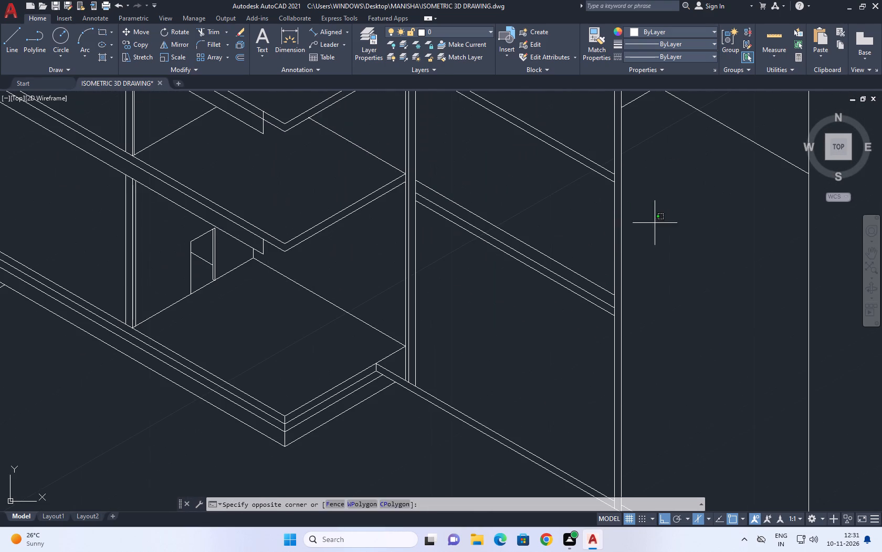
drag(653, 223, 626, 224)
click(577, 231)
scroll(629, 247, down, 3)
scroll(623, 206, up, 3)
drag(639, 157, 638, 152)
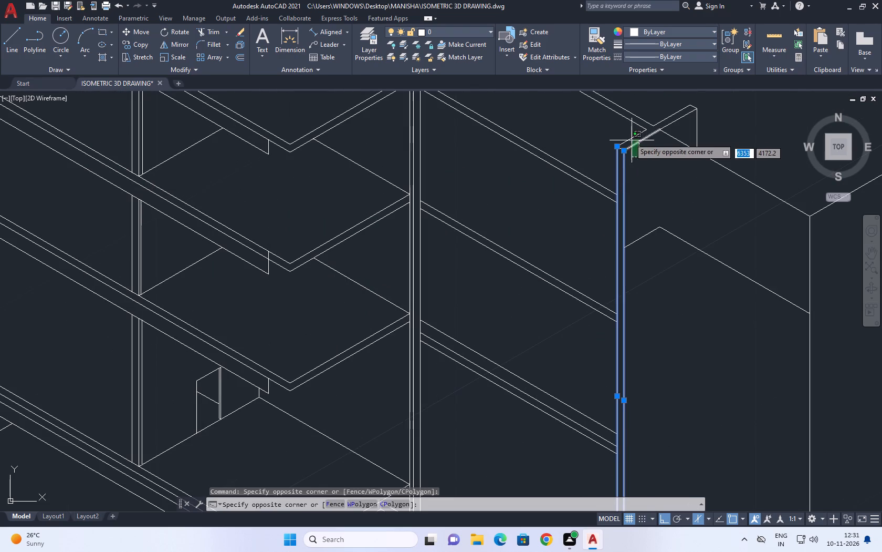
click(626, 138)
middle_drag(681, 197, 675, 177)
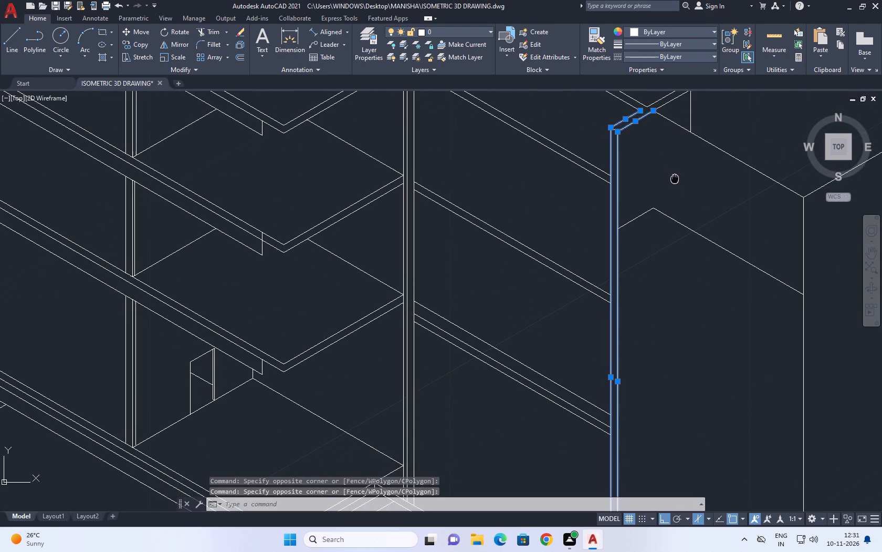
middle_drag(675, 177, 685, 180)
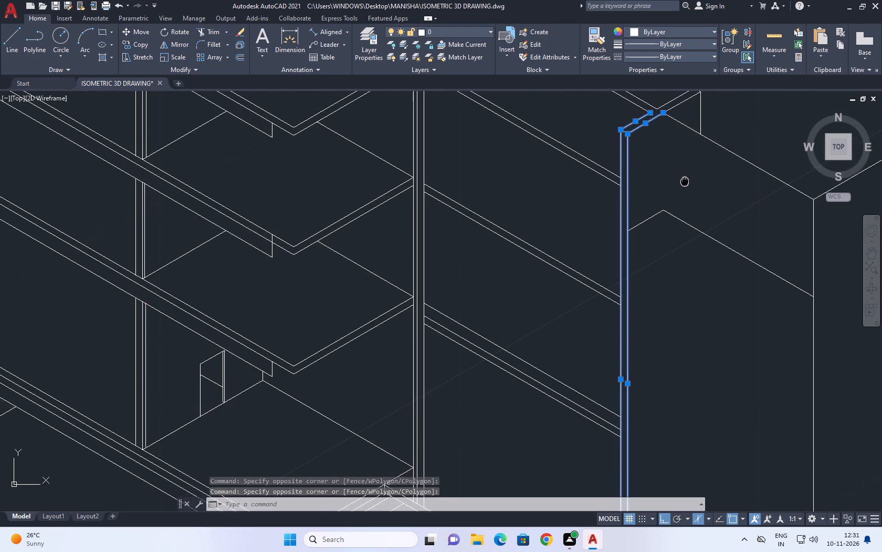
middle_drag(685, 180, 687, 187)
scroll(694, 218, down, 3)
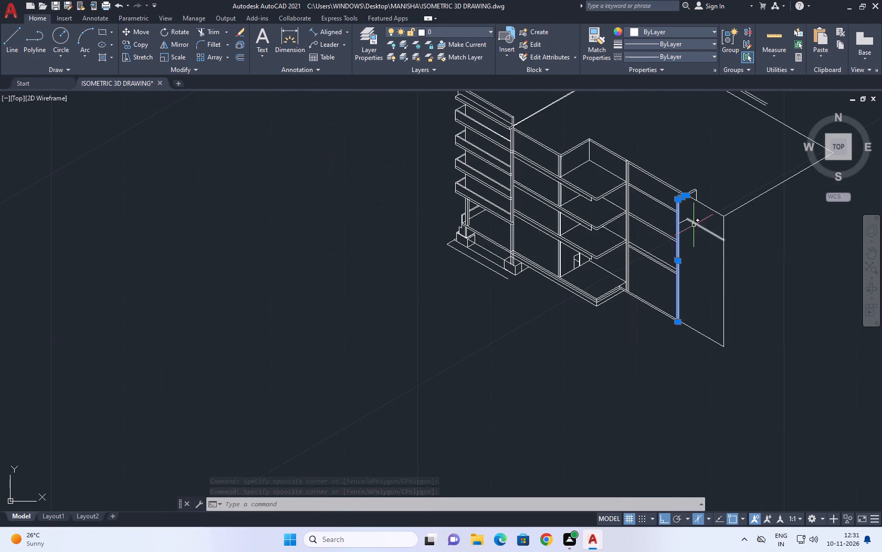
text(M)
key(space)
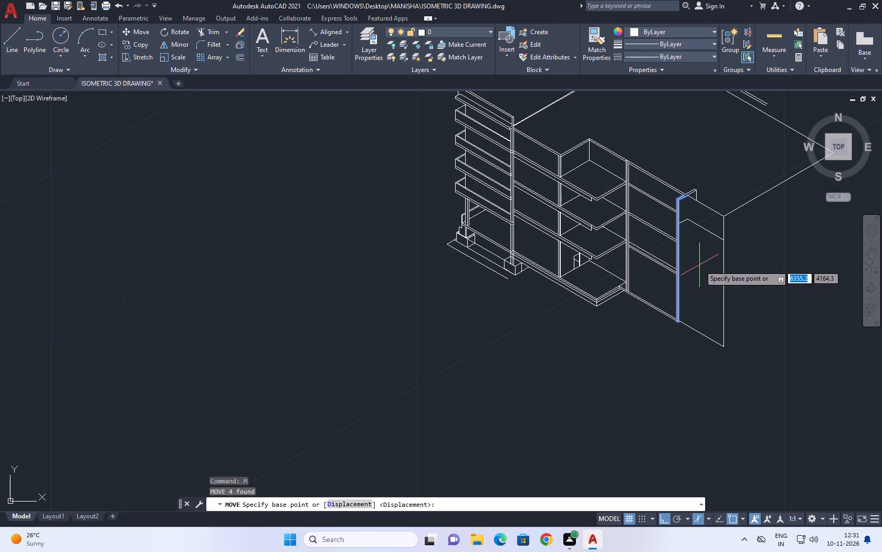
click(700, 265)
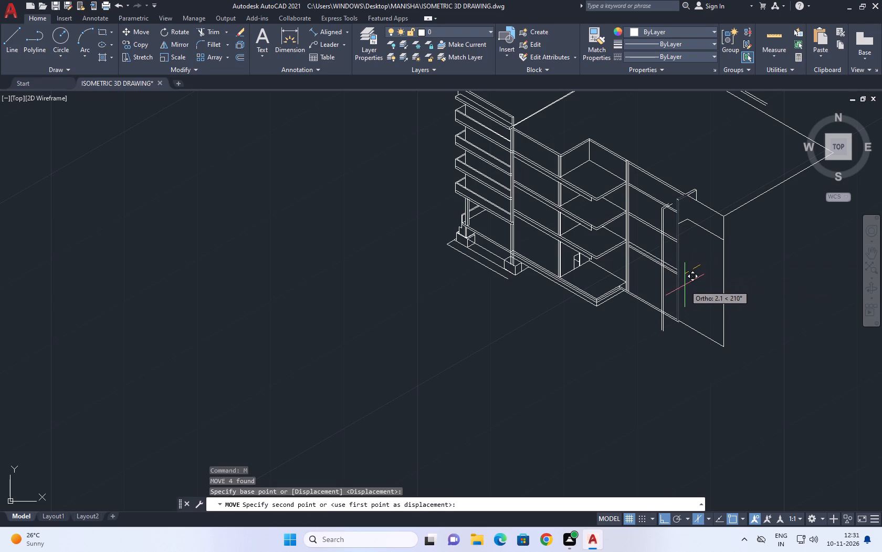
click(685, 285)
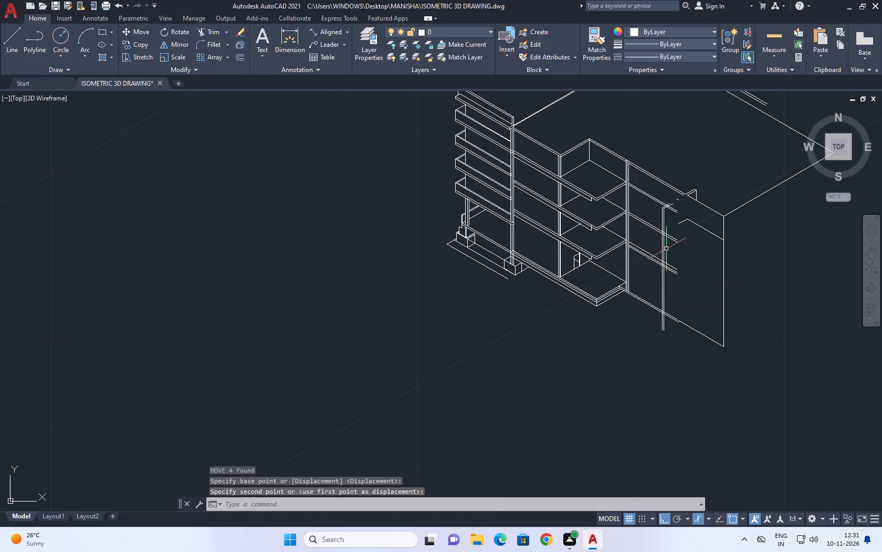
Switch to the left isoplane and move the same four end wall lines about 2.5 along the 330° direction.
scroll(673, 197, up, 1)
scroll(665, 241, up, 1)
middle_drag(665, 241, 586, 181)
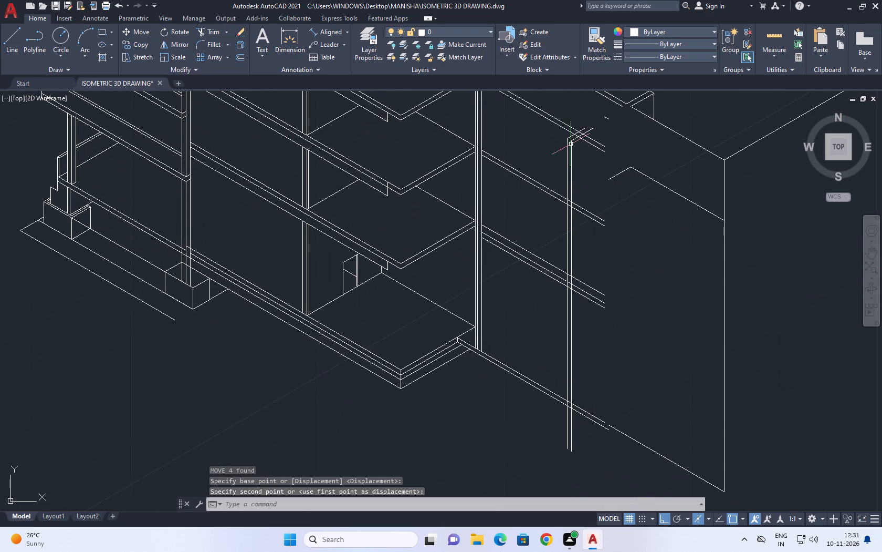
click(554, 107)
scroll(588, 249, down, 1)
click(599, 405)
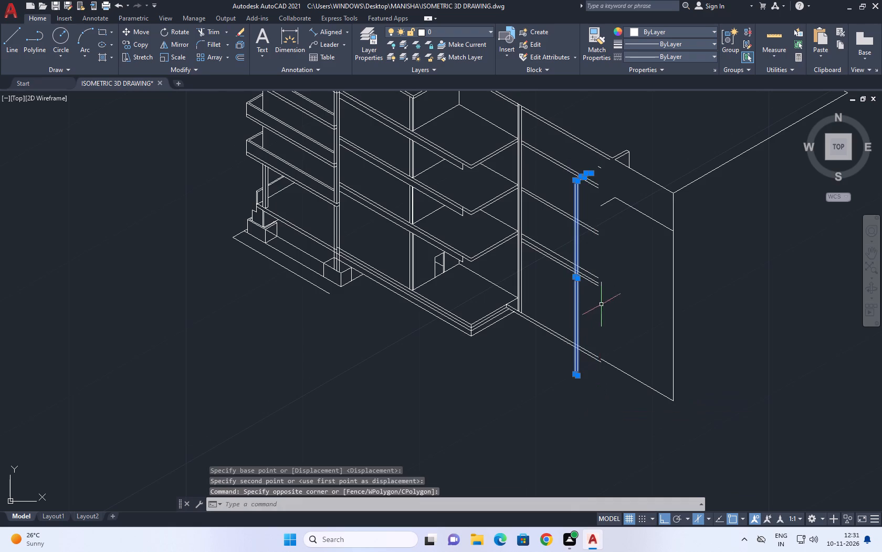
middle_drag(589, 287, 531, 244)
key(m)
key(space)
click(528, 343)
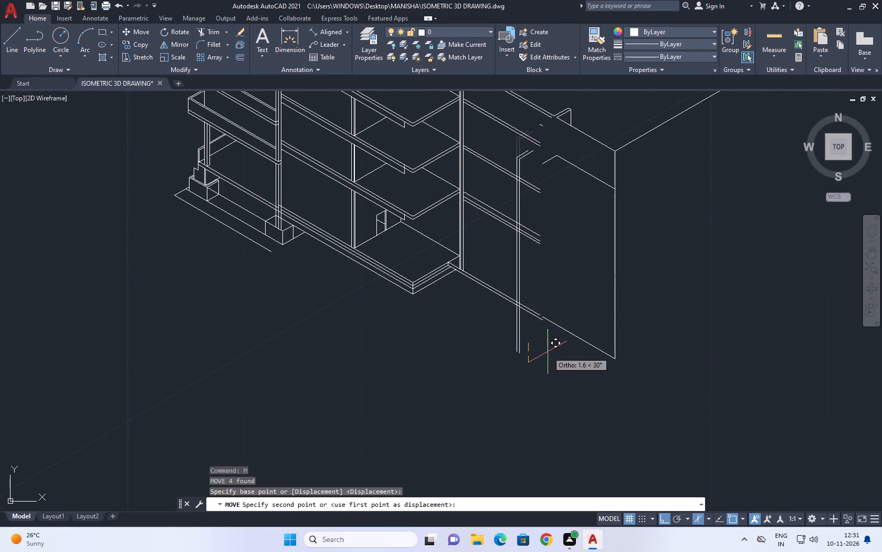
key(F5)
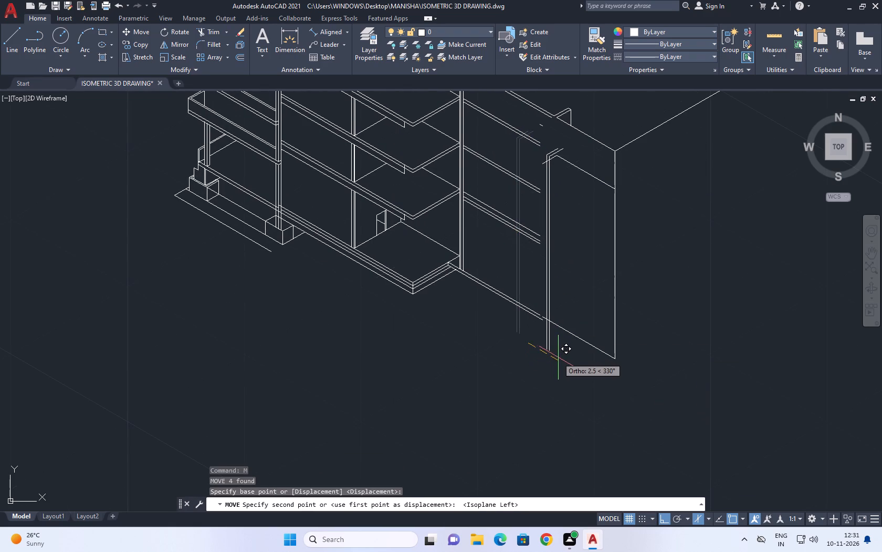
click(558, 357)
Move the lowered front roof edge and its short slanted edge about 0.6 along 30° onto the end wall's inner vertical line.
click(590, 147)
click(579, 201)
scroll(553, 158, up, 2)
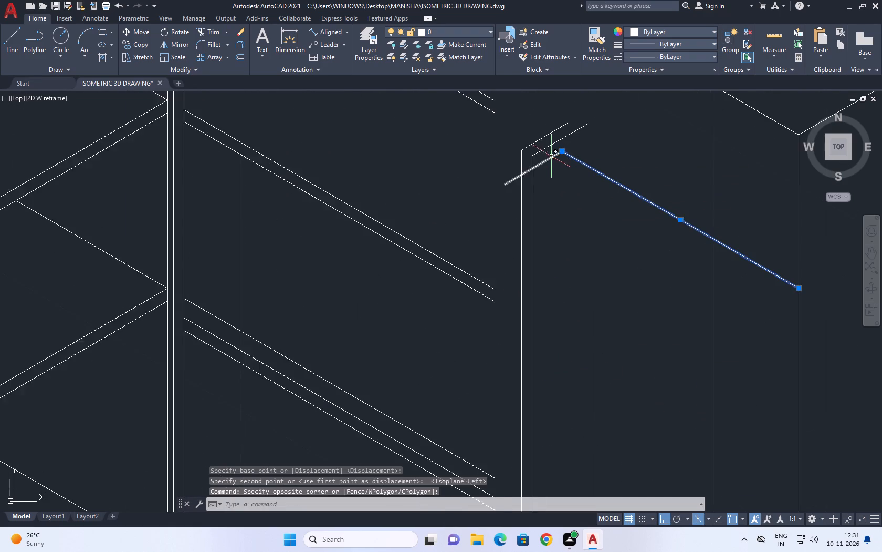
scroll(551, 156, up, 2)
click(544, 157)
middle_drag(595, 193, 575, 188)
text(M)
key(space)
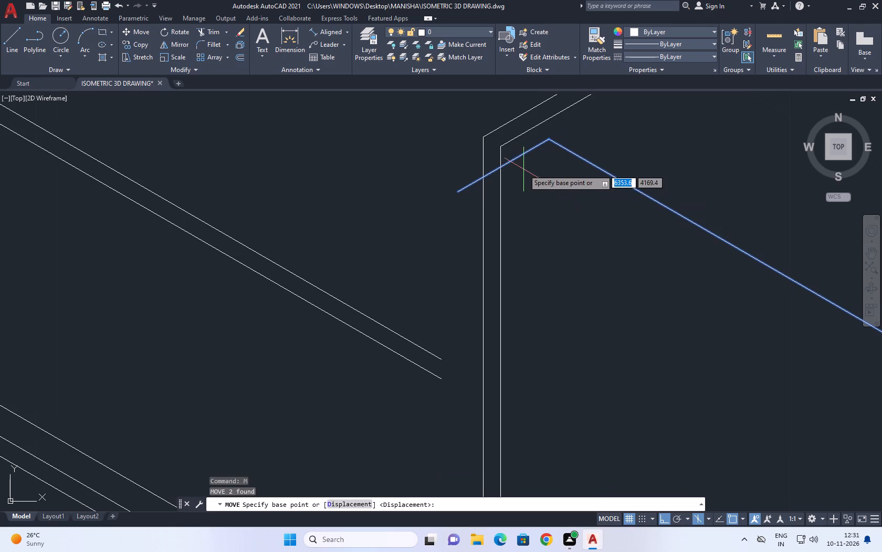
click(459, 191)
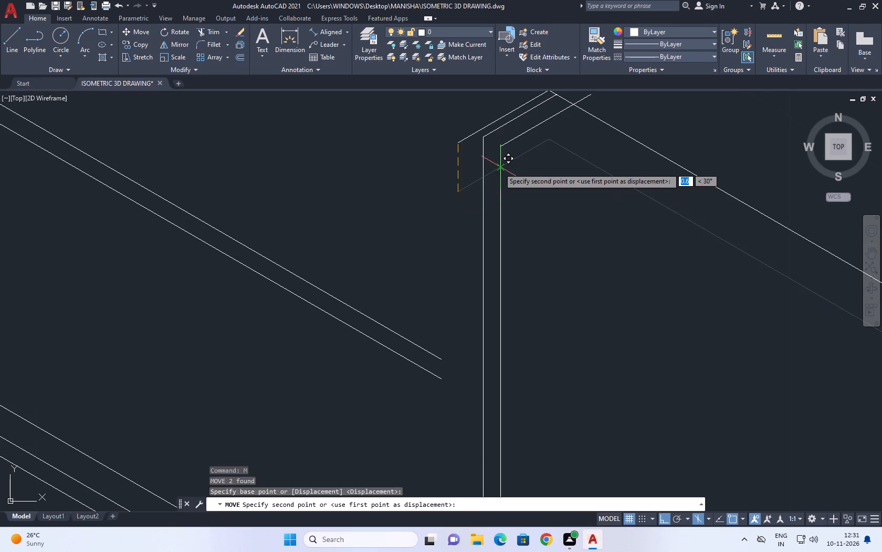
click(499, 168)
Delete the stray short line left just below the front roof edge where the end wall used to stand.
scroll(537, 205, down, 3)
middle_drag(575, 195, 594, 218)
scroll(547, 143, up, 1)
click(548, 196)
click(518, 176)
middle_drag(546, 170, 526, 213)
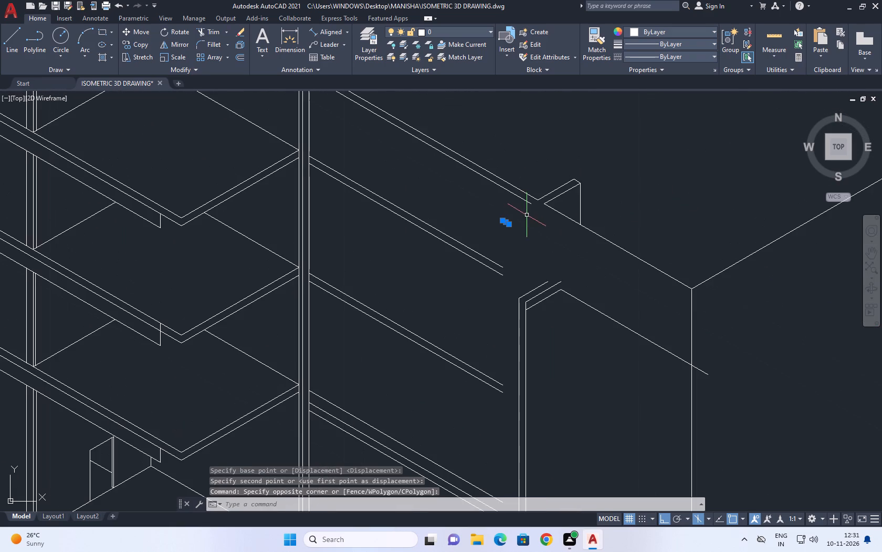
key(Delete)
Delete the four lines projecting from the front roof edge: two slanted edges, their short connecting cap and the vertical.
drag(576, 191, 564, 185)
click(553, 172)
scroll(594, 187, up, 2)
click(557, 220)
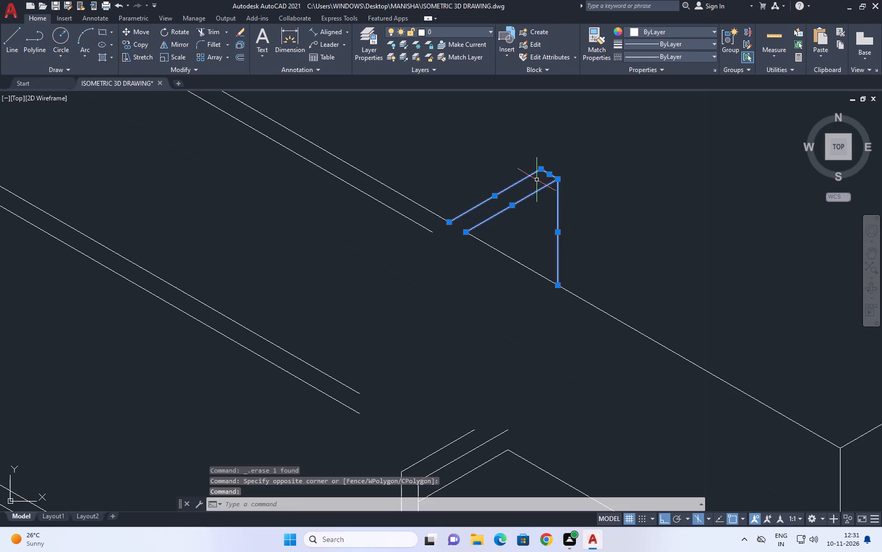
key(Delete)
Extend the main building's upper front roof edge across the gap to the extension's roof corner.
scroll(424, 200, up, 1)
middle_drag(432, 201, 466, 219)
key(r)
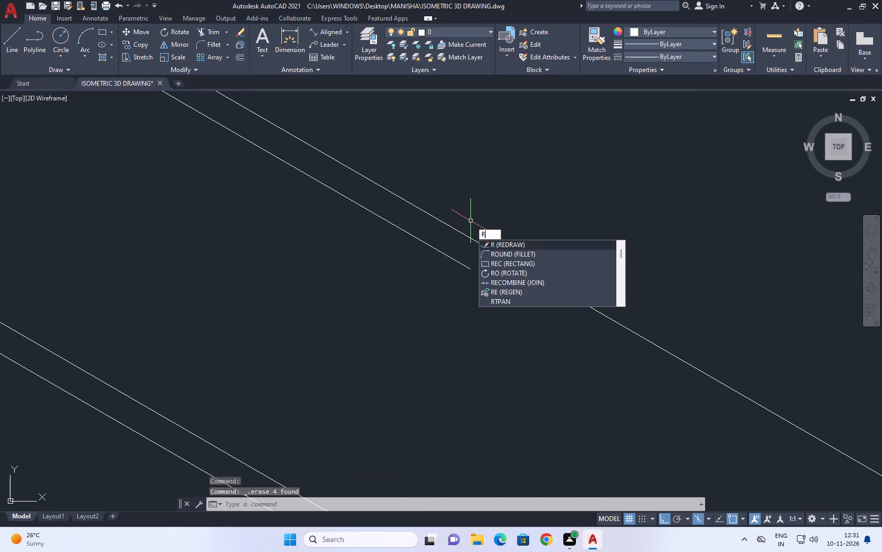
key(Escape)
text(EX)
key(space)
drag(428, 210, 434, 217)
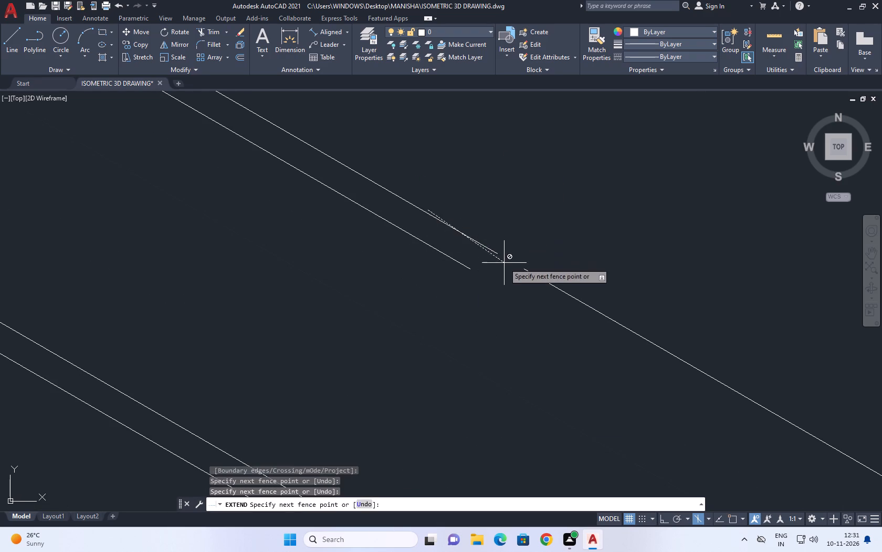
click(504, 263)
scroll(500, 236, down, 4)
click(493, 234)
key(Escape)
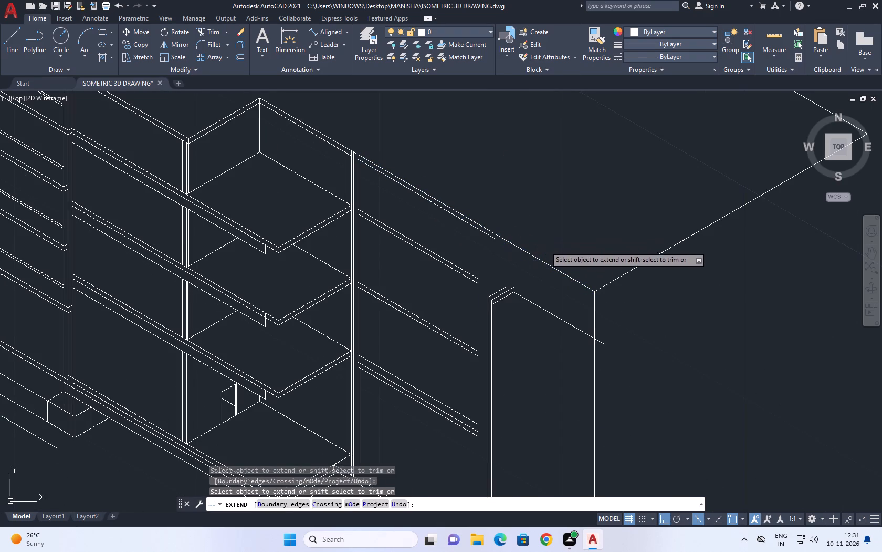
Delete the separate overlapping roof edge segment that ends at the extension's roof corner.
click(494, 199)
click(668, 298)
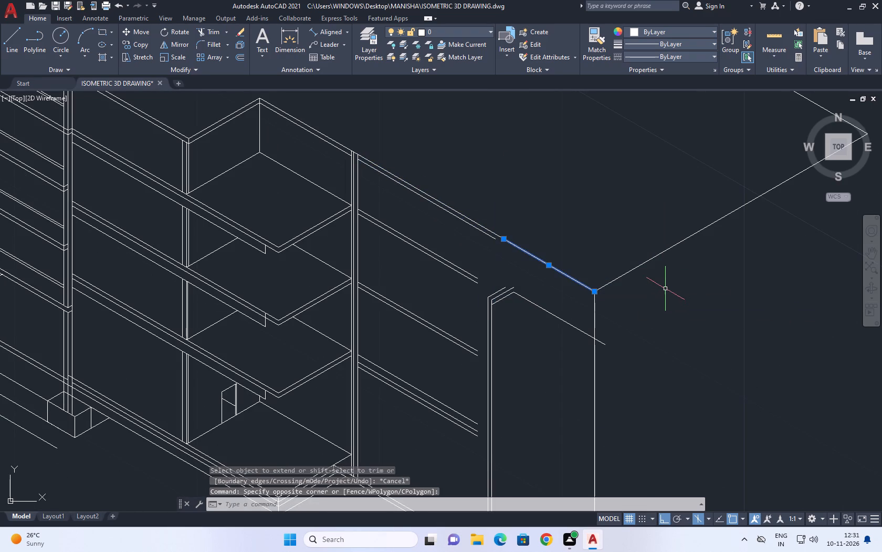
key(Delete)
Extend the intermediate floor edges to the repositioned end wall and the lower front roof edge to the extension's corner vertical.
scroll(390, 299, up, 1)
middle_drag(394, 298, 495, 283)
scroll(499, 290, down, 2)
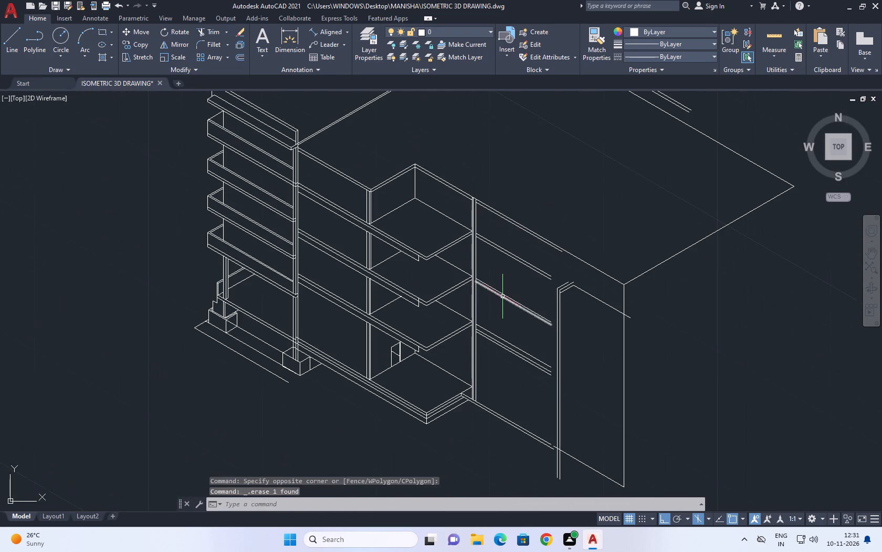
key(e)
key(x)
key(space)
middle_drag(540, 316, 559, 236)
drag(553, 219, 551, 232)
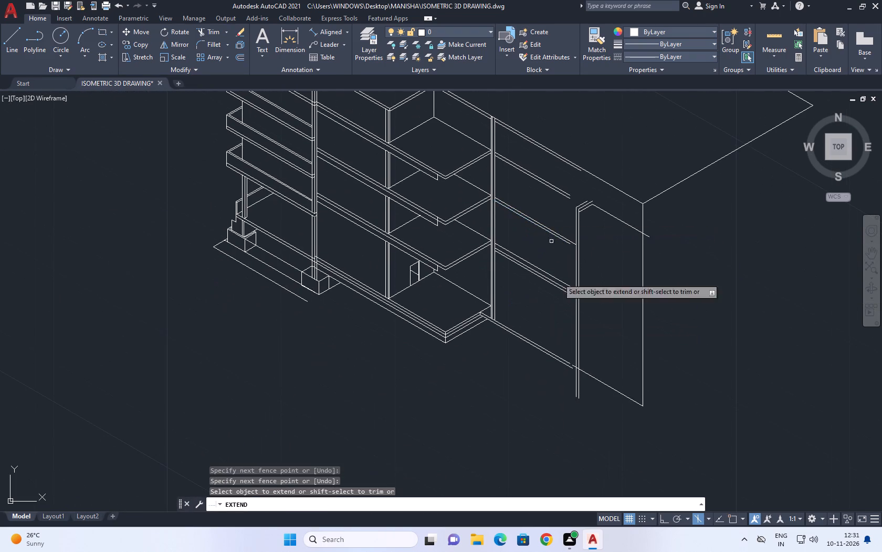
drag(558, 303, 551, 283)
click(541, 186)
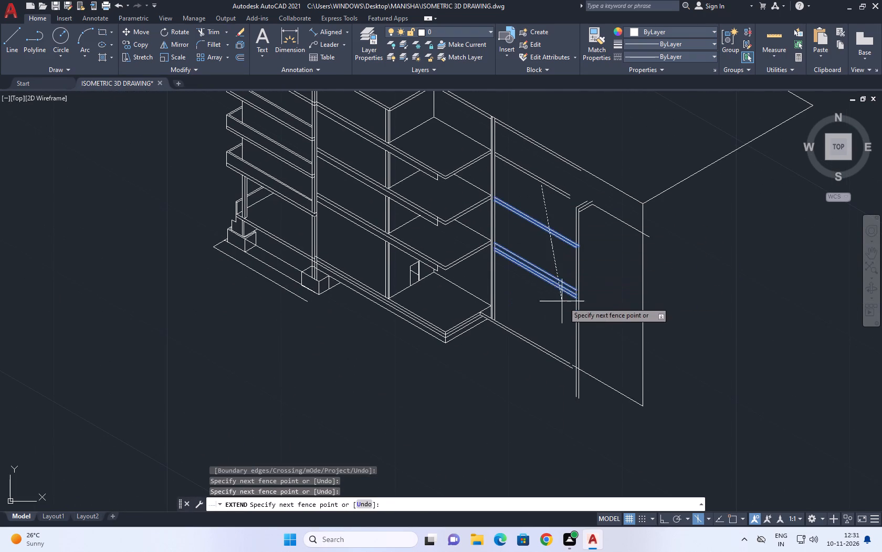
click(564, 302)
click(560, 182)
click(553, 199)
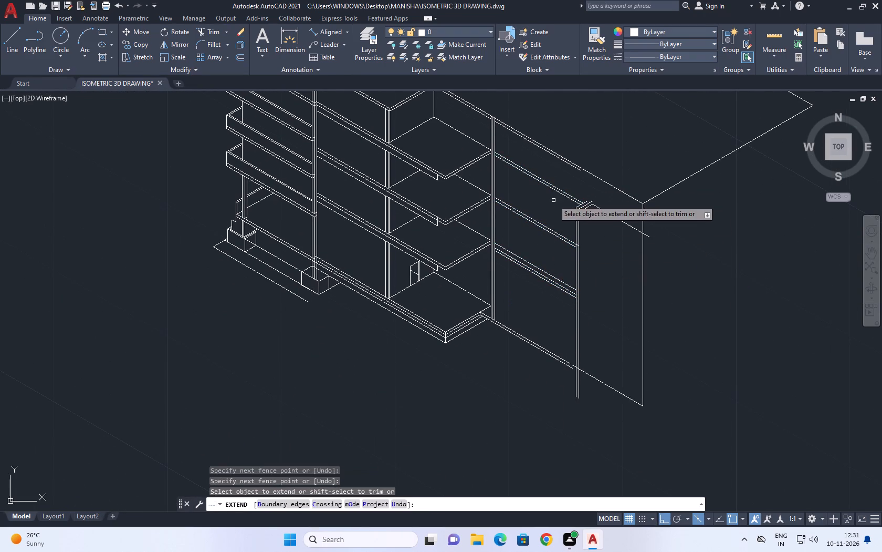
click(565, 160)
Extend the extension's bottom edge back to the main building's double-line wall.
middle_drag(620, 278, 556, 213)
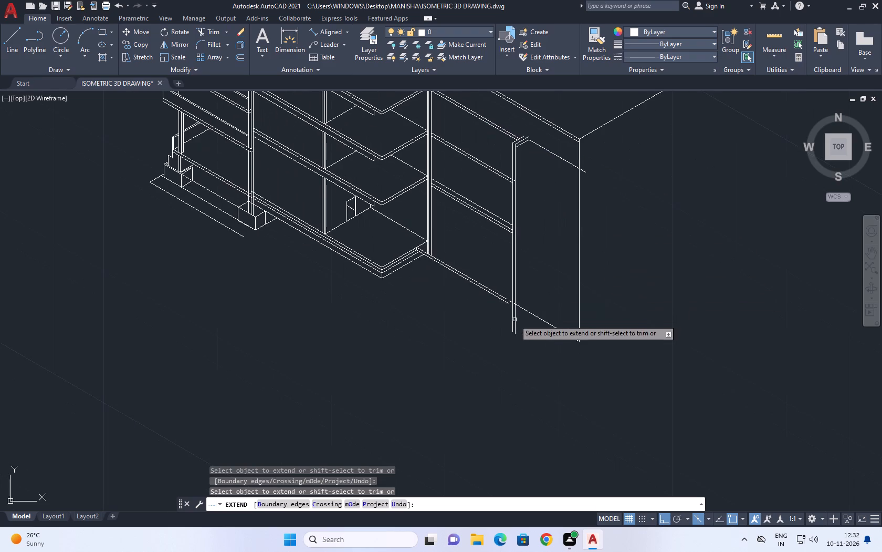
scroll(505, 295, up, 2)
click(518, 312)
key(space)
Extend the main building's lower base edge to the repositioned end wall.
scroll(483, 260, down, 1)
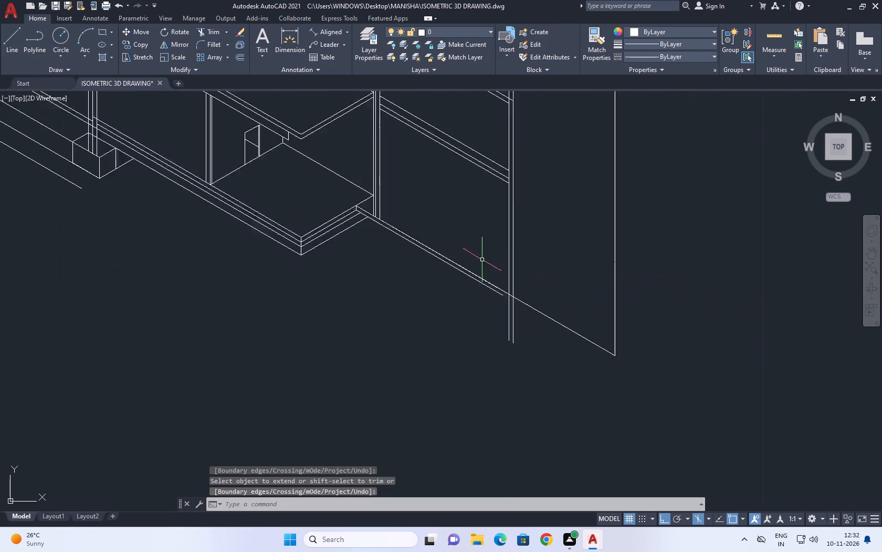
scroll(482, 260, down, 1)
middle_drag(569, 172, 554, 229)
text(EX)
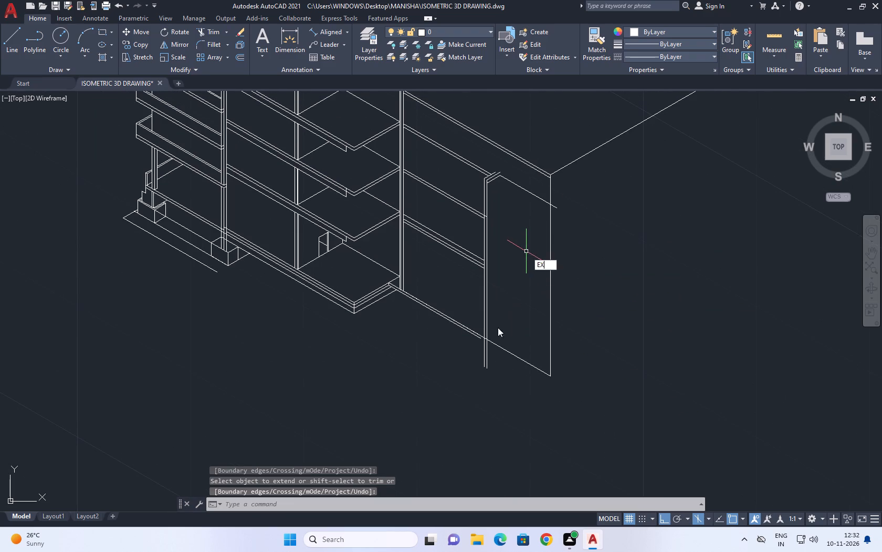
key(space)
click(475, 335)
triple_click(476, 337)
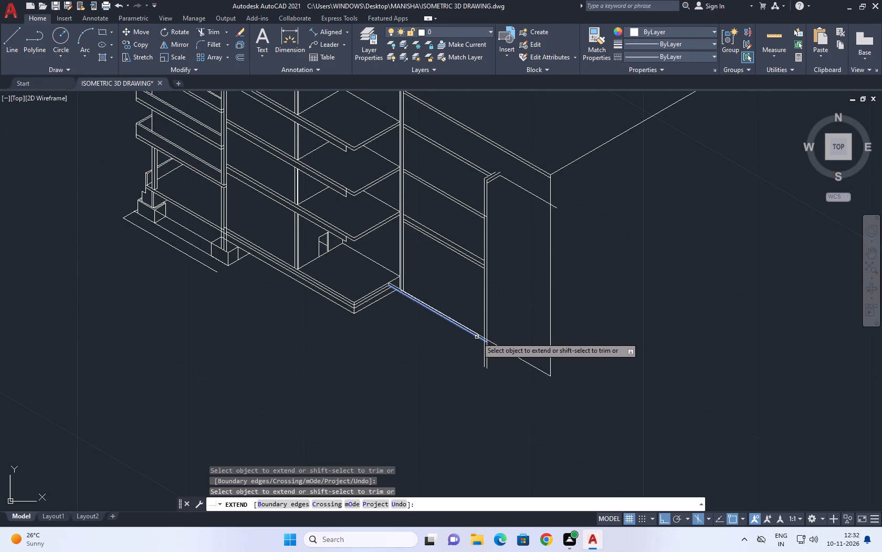
click(478, 337)
click(478, 338)
triple_click(479, 339)
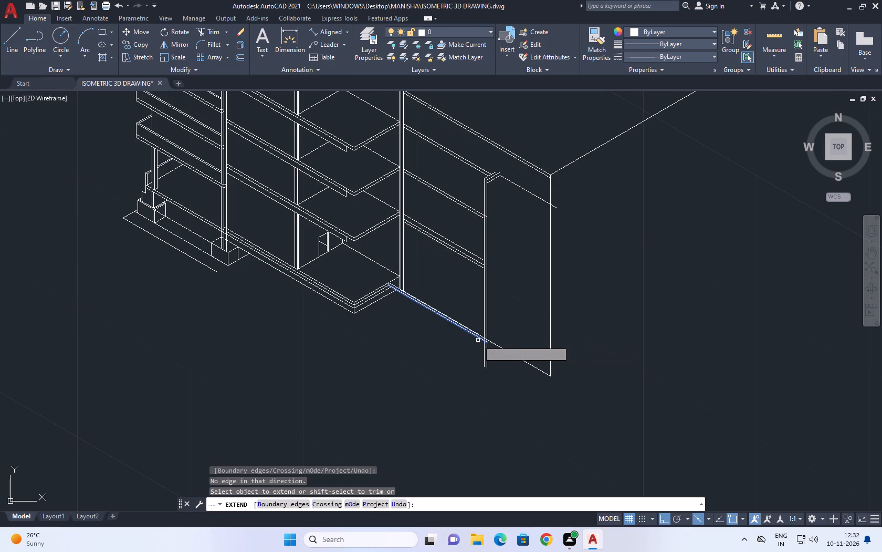
double_click(478, 340)
click(481, 338)
key(Escape)
Delete the overlapping bottom edge line that runs from the main building's wall to the extension's bottom corner.
scroll(465, 326, up, 2)
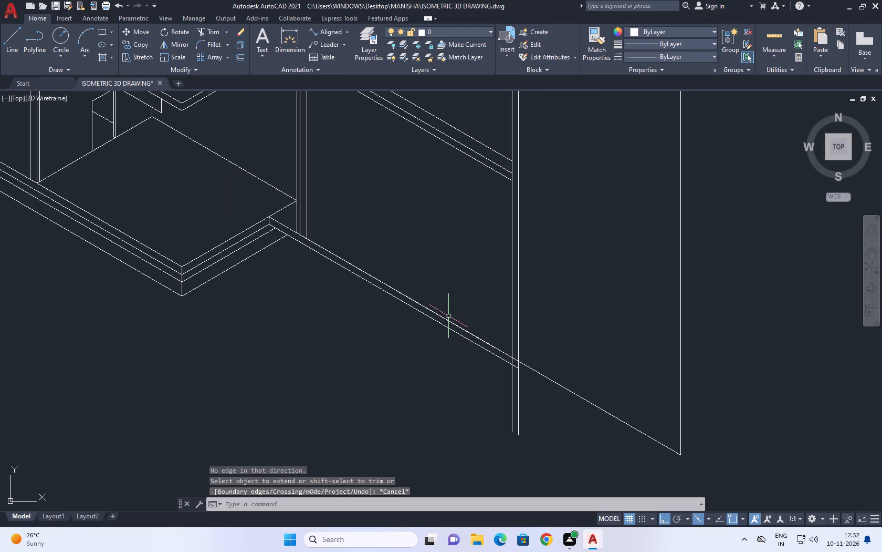
click(291, 220)
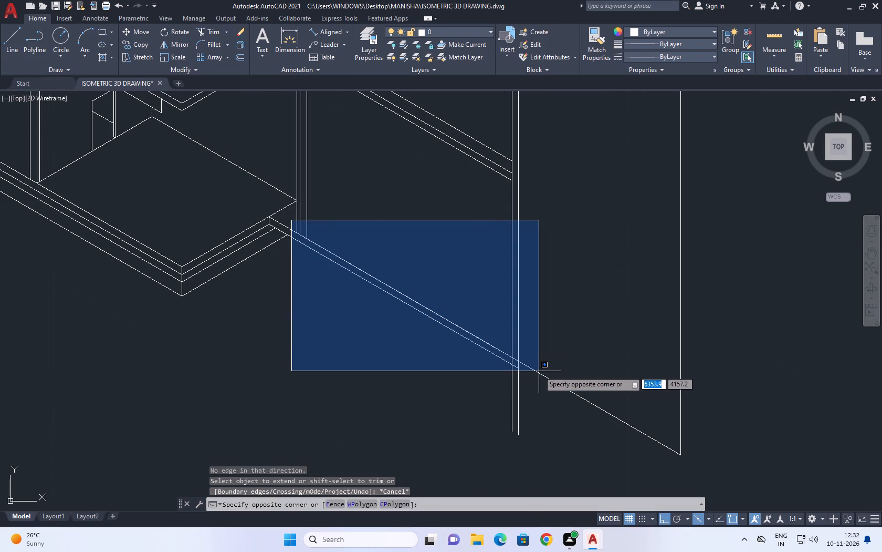
click(532, 361)
click(477, 336)
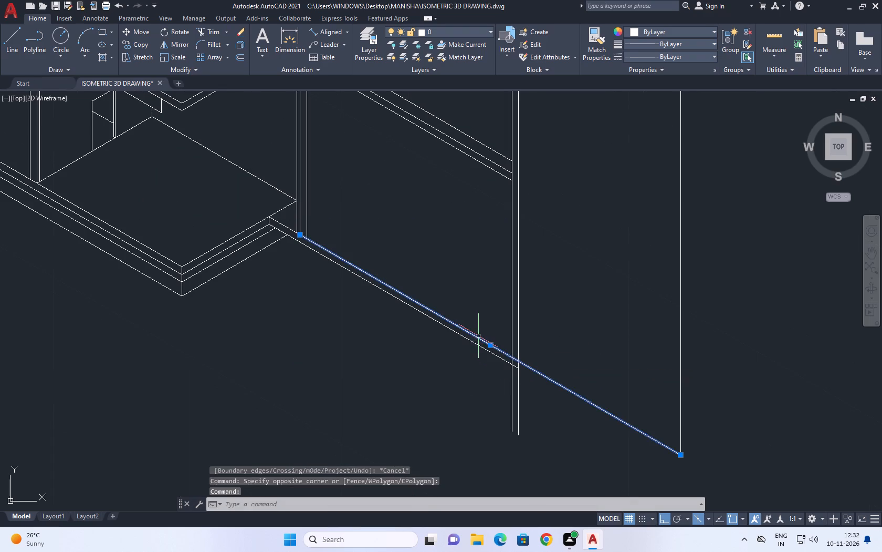
key(Delete)
Extend the remaining upper base edge through the end wall to the extension's bottom corner.
key(e)
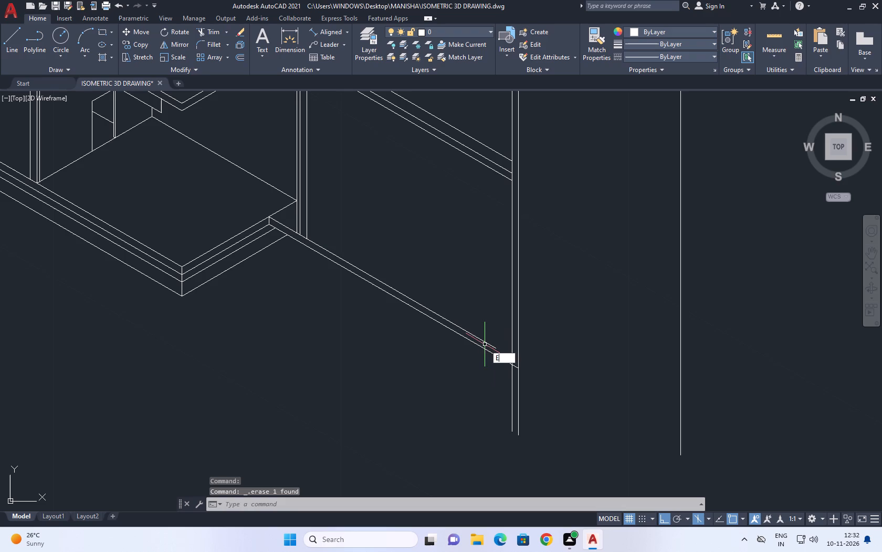
key(x)
key(space)
click(491, 347)
click(495, 347)
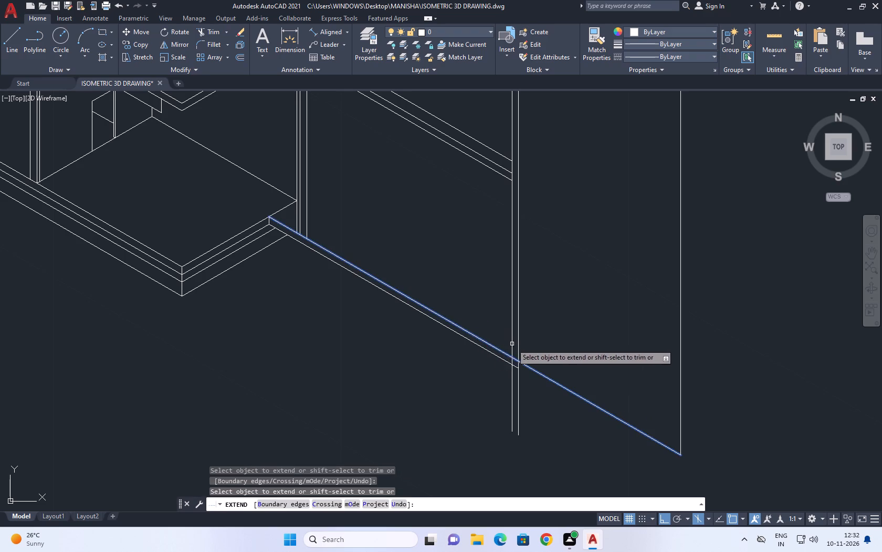
middle_drag(661, 252, 622, 236)
click(466, 340)
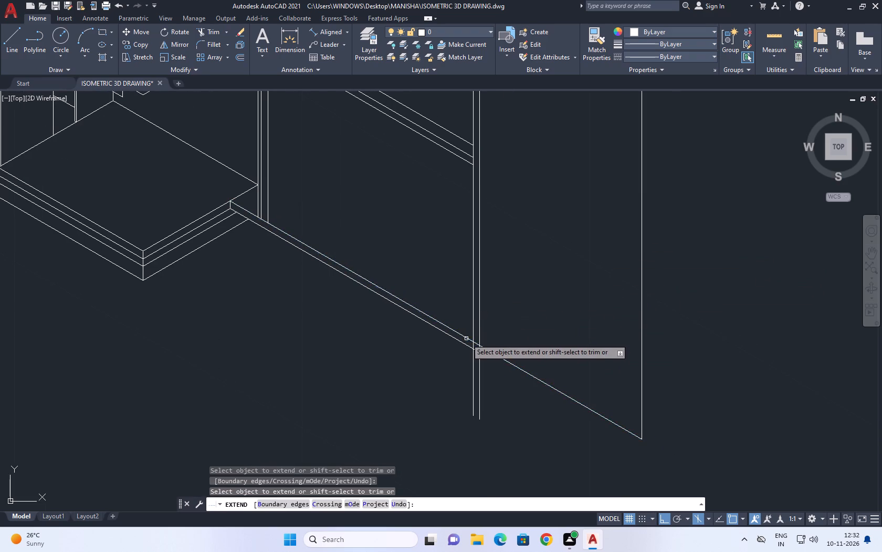
key(space)
Trim the ends of the end wall's two vertical lines that project below the base edges.
middle_drag(506, 318, 539, 247)
scroll(587, 143, up, 1)
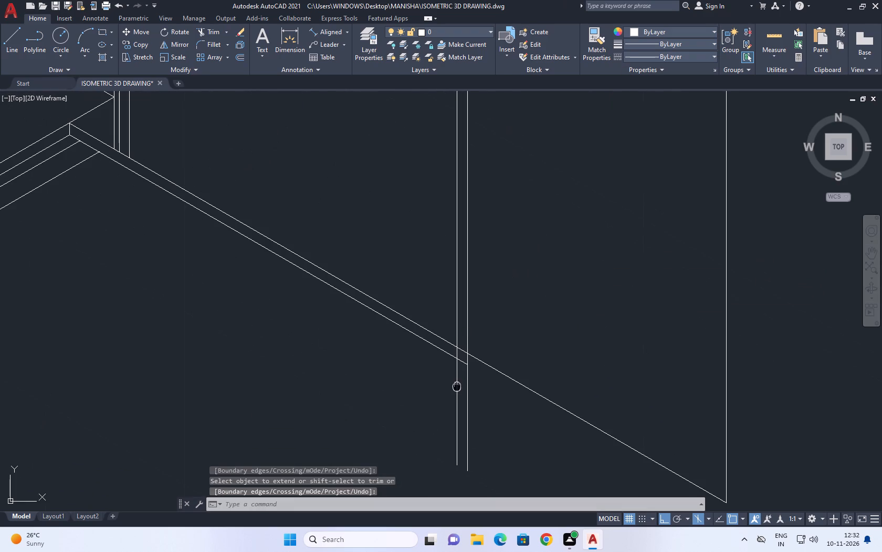
middle_click(457, 386)
key(t)
key(r)
key(space)
click(484, 408)
drag(438, 398, 434, 397)
key(space)
Fillet the lower base edge with the extension's corner vertical at radius 0 to form a sharp bottom corner.
scroll(469, 356, down, 1)
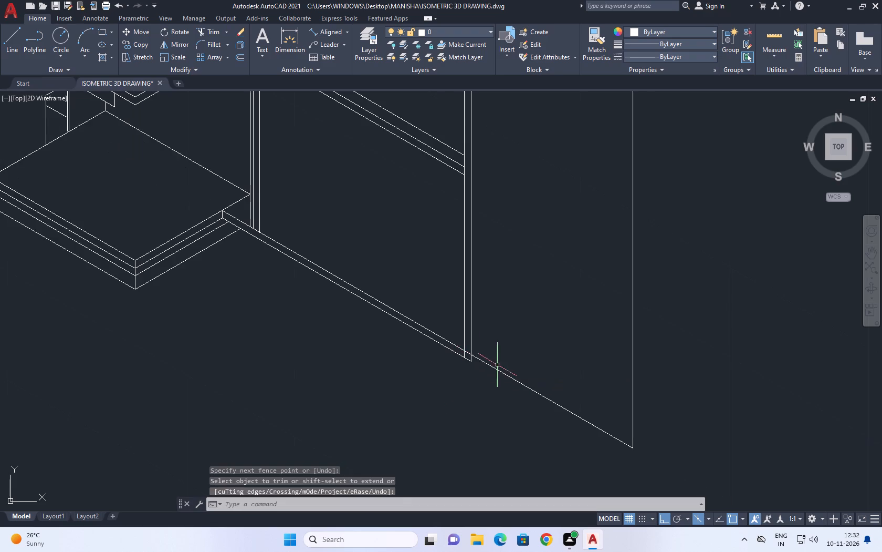
middle_drag(496, 363, 506, 304)
key(f)
key(space)
click(468, 294)
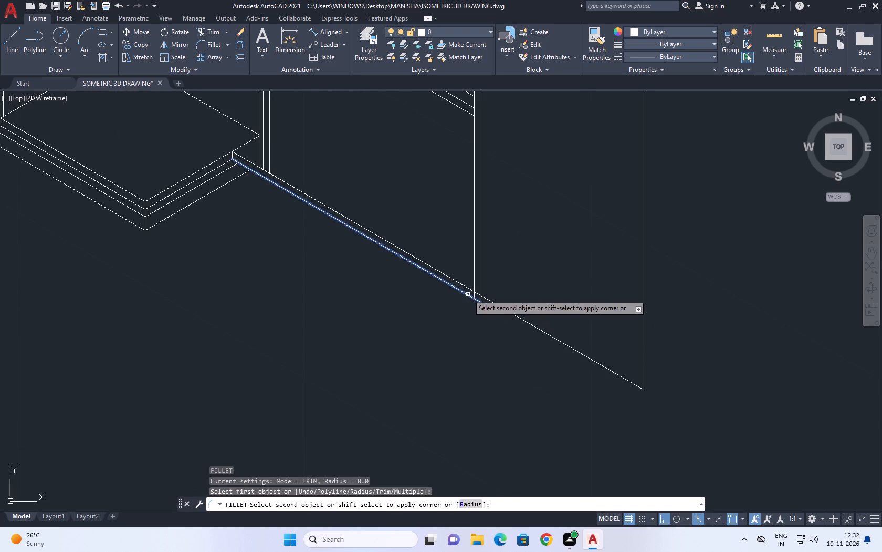
click(643, 362)
Erase the lowered front roof edge and the short slanted edge joining it to the end wall.
scroll(493, 294, down, 1)
middle_drag(514, 227, 514, 227)
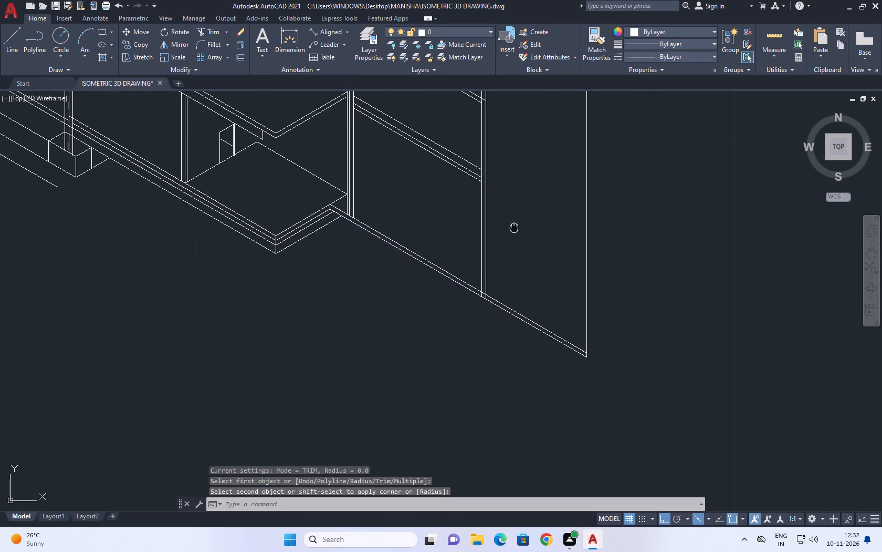
middle_drag(514, 227, 519, 369)
scroll(517, 367, down, 1)
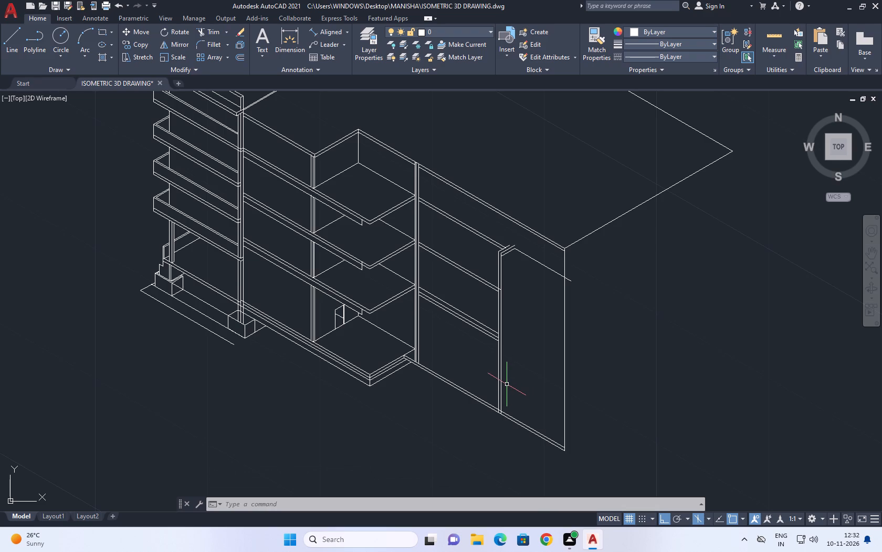
middle_drag(596, 288, 597, 302)
scroll(491, 270, up, 2)
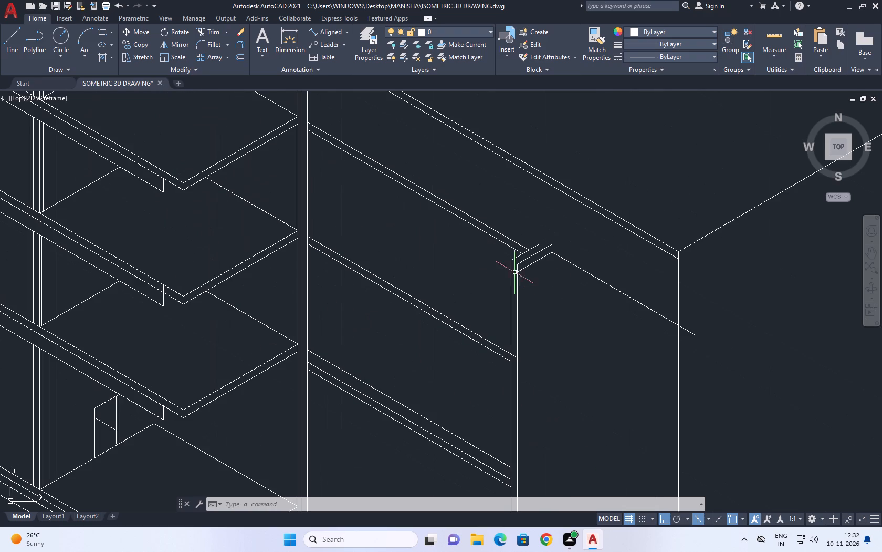
click(602, 262)
click(582, 298)
scroll(706, 341, up, 1)
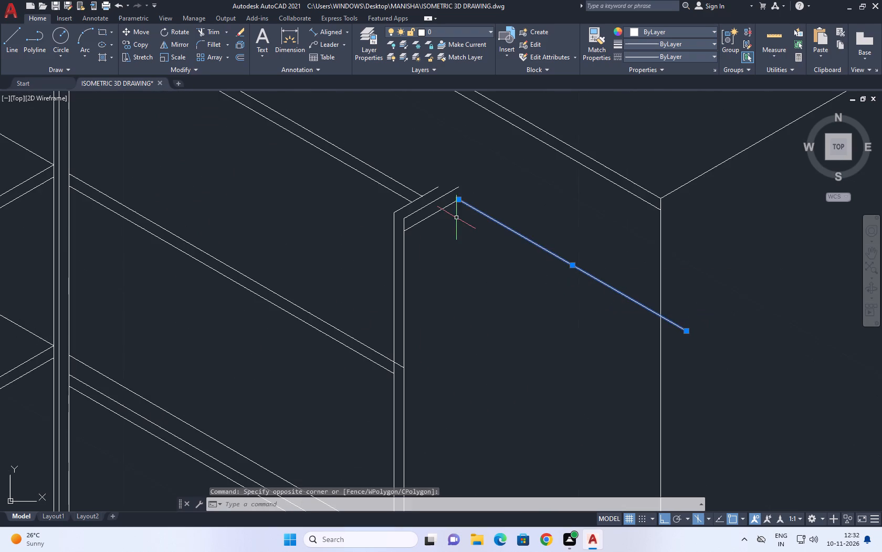
scroll(449, 217, up, 1)
drag(445, 214, 439, 212)
click(426, 206)
right_click(467, 230)
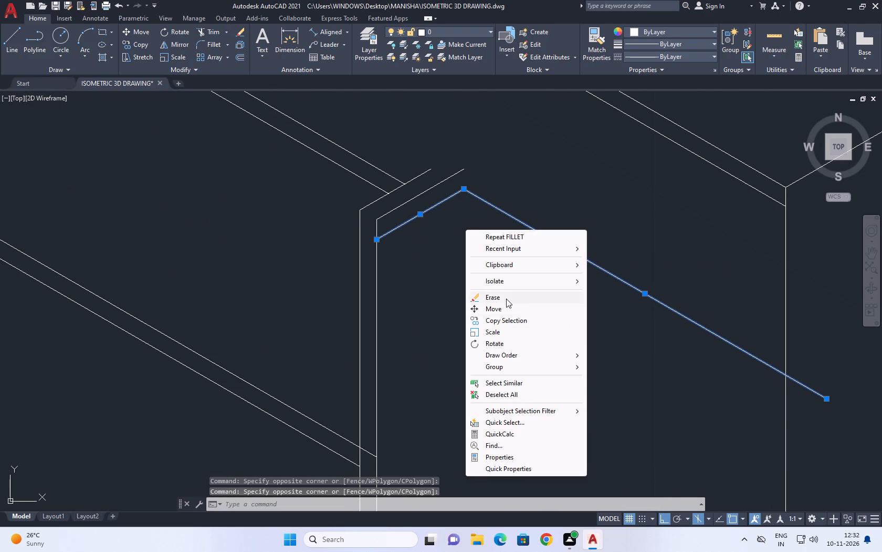
click(506, 299)
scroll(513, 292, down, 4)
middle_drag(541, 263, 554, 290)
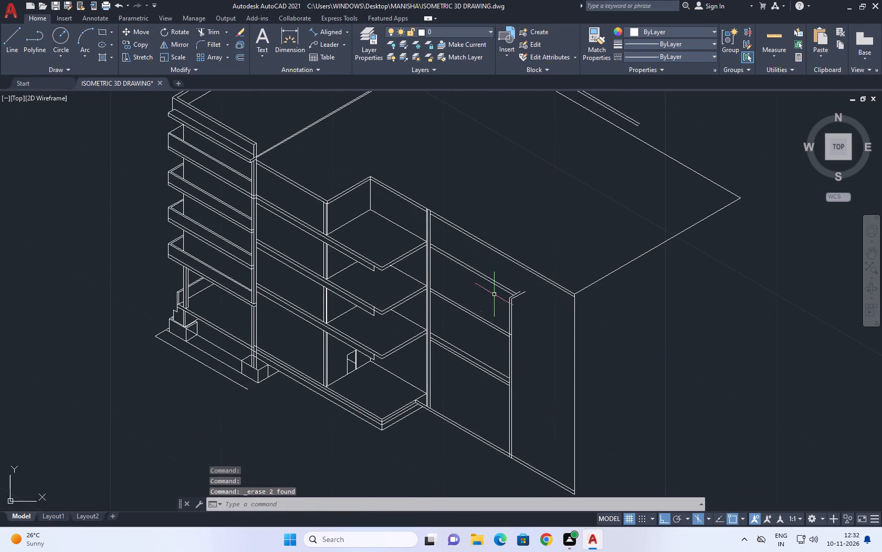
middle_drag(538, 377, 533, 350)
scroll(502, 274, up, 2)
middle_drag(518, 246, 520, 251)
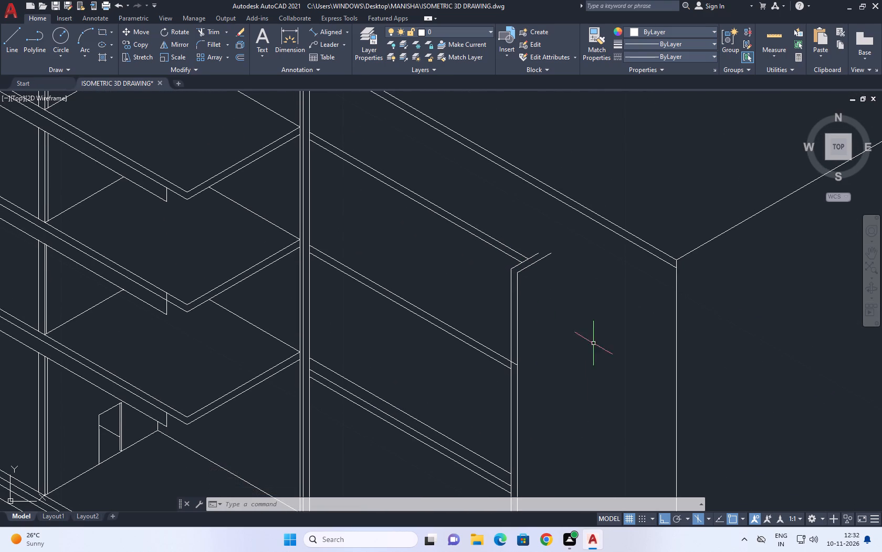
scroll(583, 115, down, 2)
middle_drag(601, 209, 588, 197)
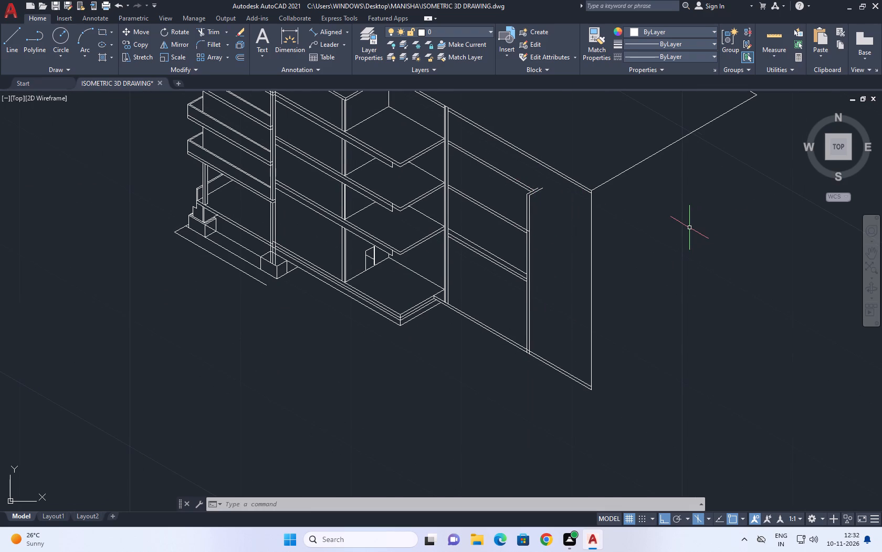
Draw a 30° isometric line on the top isoplane from the end wall's foot past the extension's corner vertical.
text(L)
key(space)
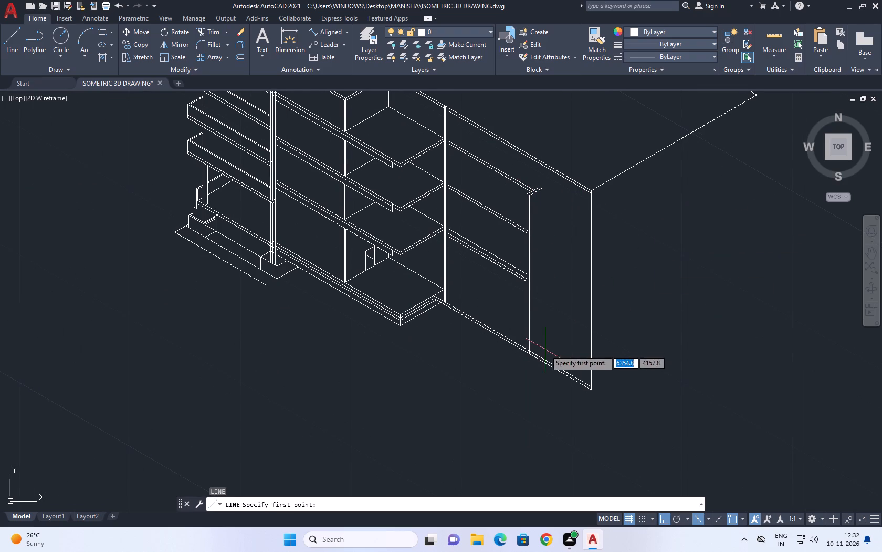
scroll(527, 357, up, 2)
click(531, 339)
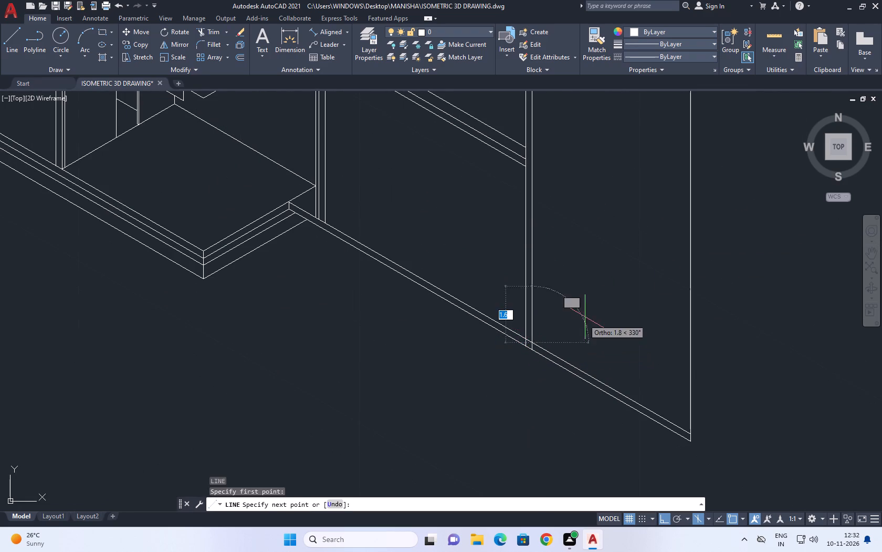
scroll(589, 309, down, 2)
key(F5)
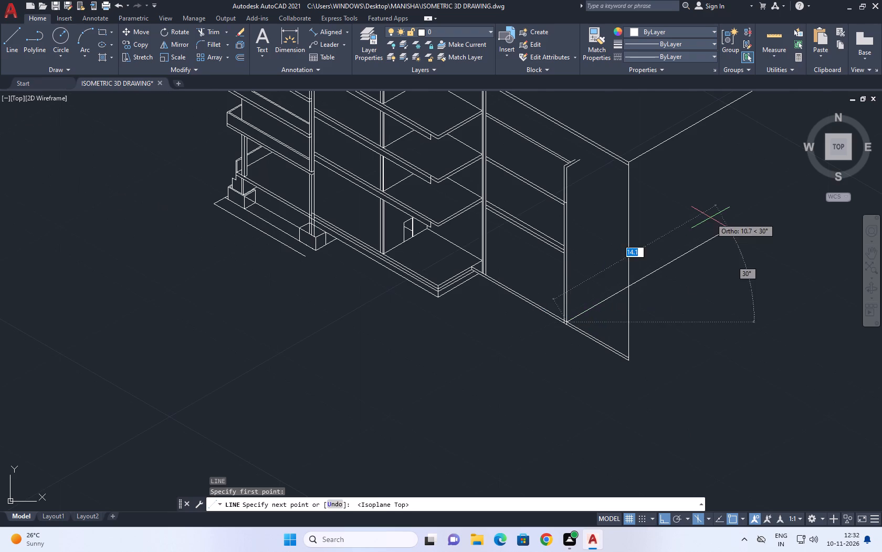
click(707, 222)
right_click(709, 216)
click(727, 230)
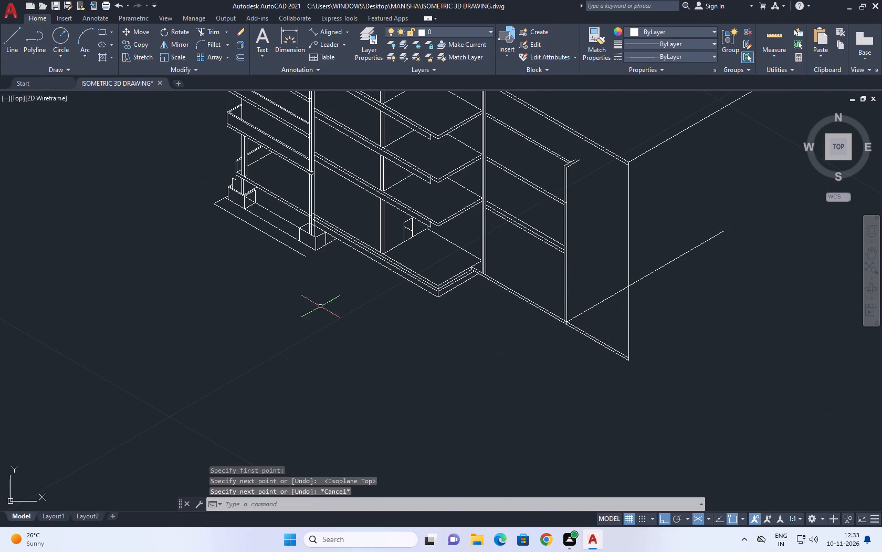
Extend the two short slanted edges at the end wall's top to the front roof edge.
middle_drag(501, 247, 264, 288)
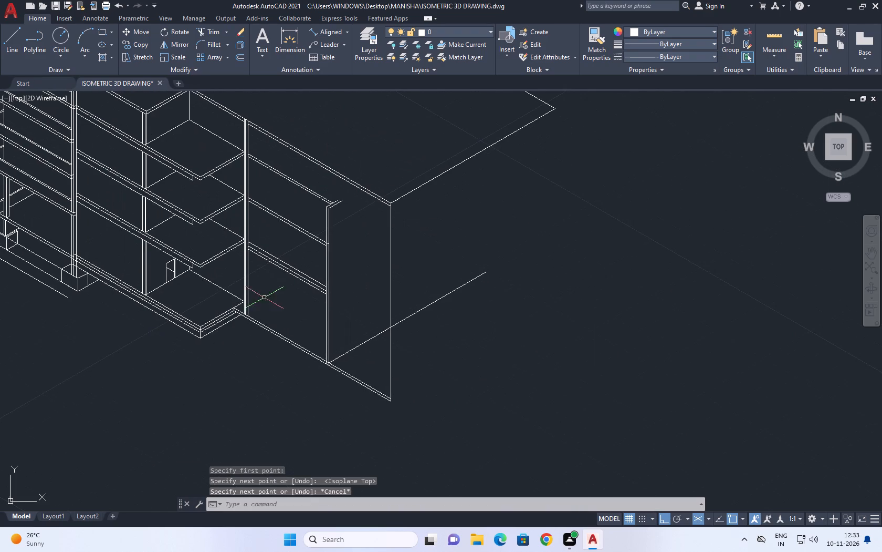
middle_drag(365, 299, 402, 337)
scroll(370, 236, up, 1)
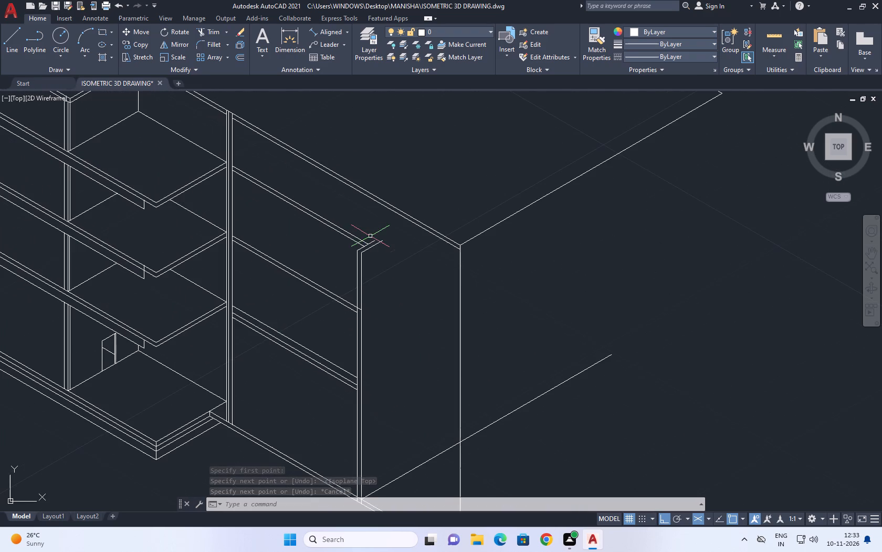
text(EX)
key(space)
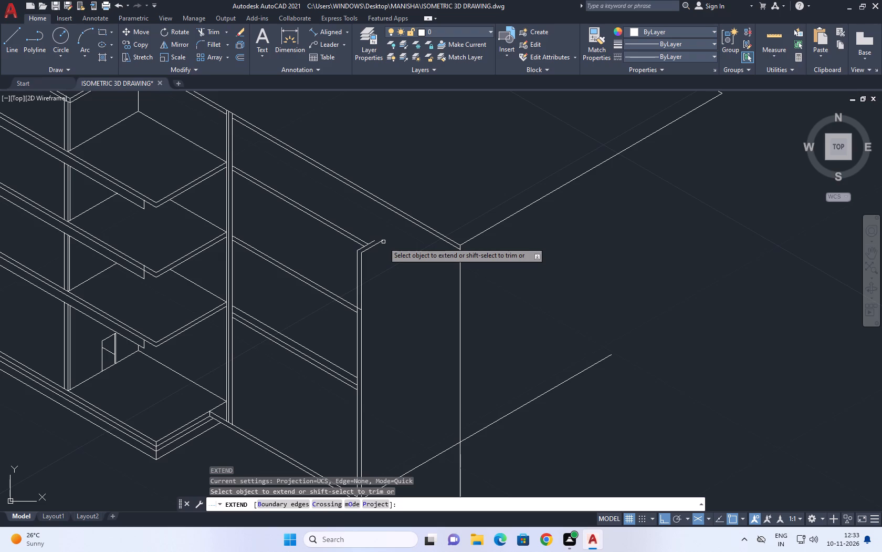
click(383, 242)
click(372, 240)
right_click(457, 158)
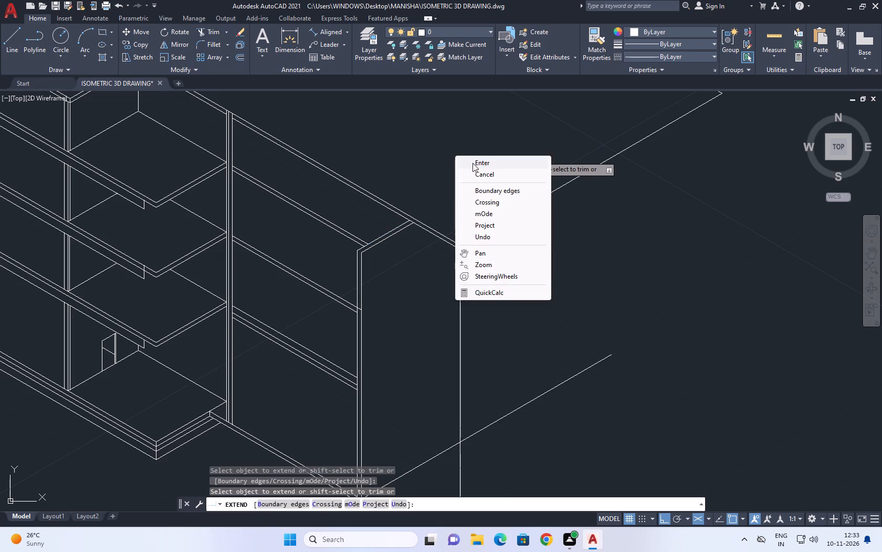
click(478, 167)
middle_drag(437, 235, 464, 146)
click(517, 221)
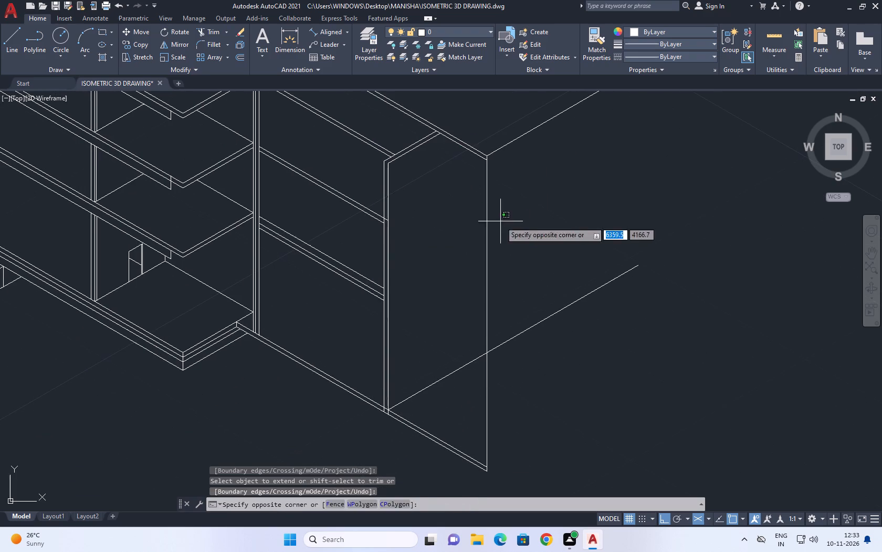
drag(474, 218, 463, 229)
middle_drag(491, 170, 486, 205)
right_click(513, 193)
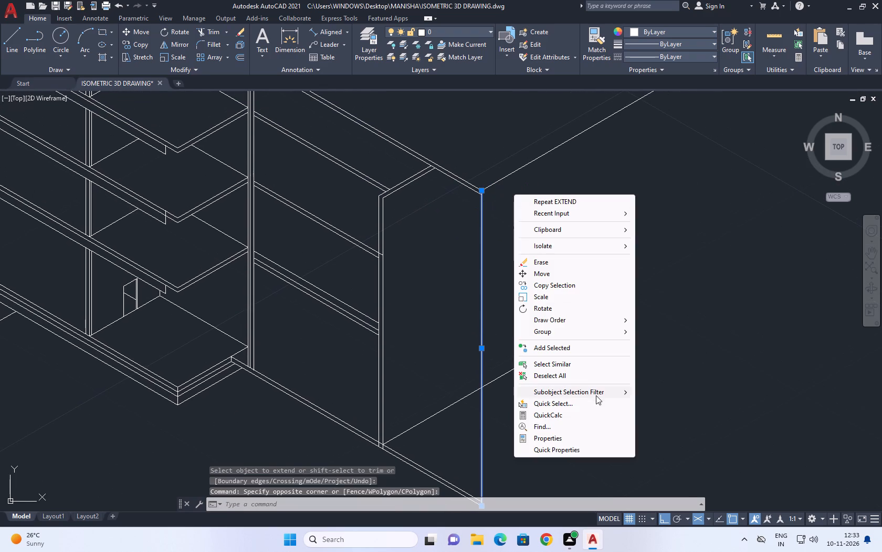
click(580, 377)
Draw a vertical line on the right isoplane from the slanted edge's junction with the roof down past the base edges.
drag(13, 37, 16, 62)
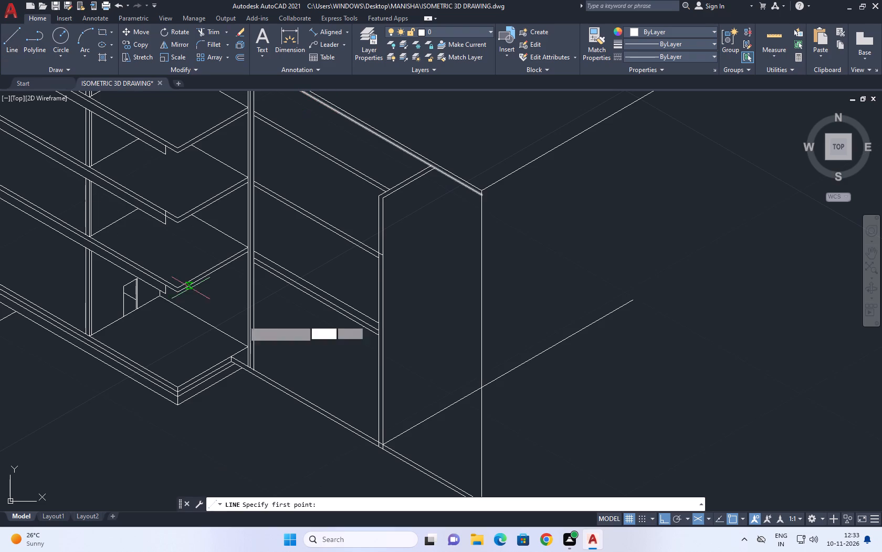
click(435, 170)
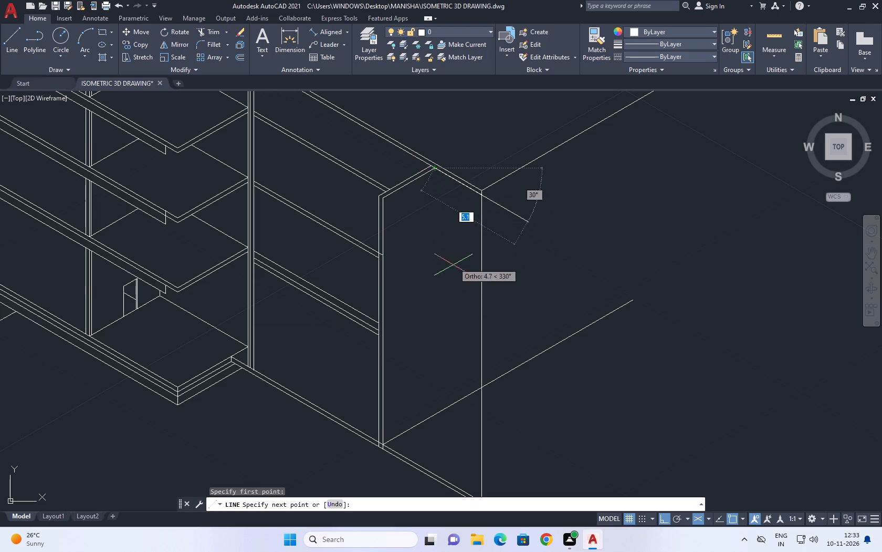
scroll(451, 277, down, 1)
key(F5)
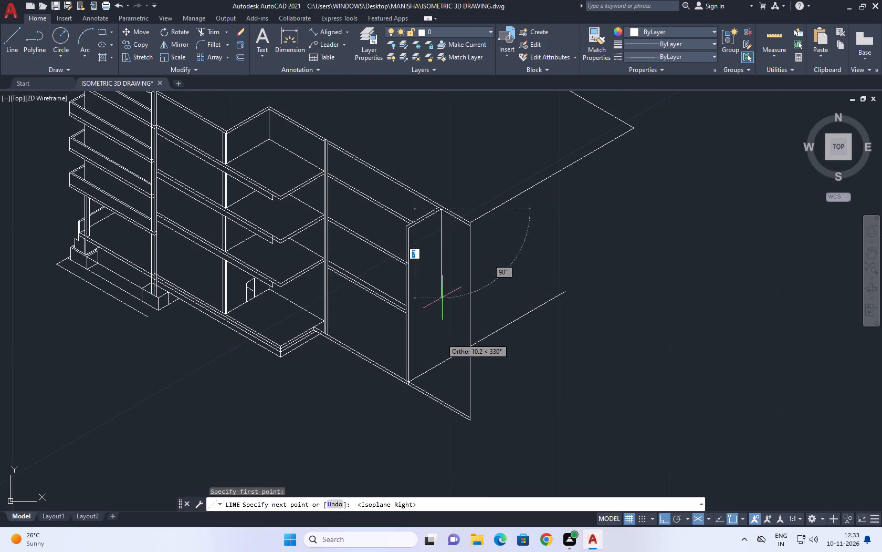
scroll(421, 444, up, 2)
drag(501, 417, 487, 424)
right_drag(517, 410, 517, 404)
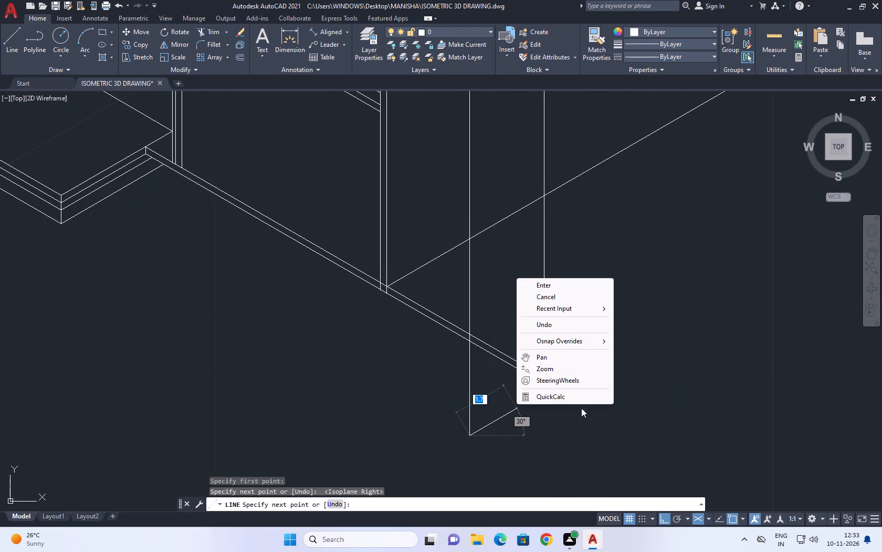
click(566, 297)
Trim the new vertical line where it runs between and below the base edges.
click(211, 28)
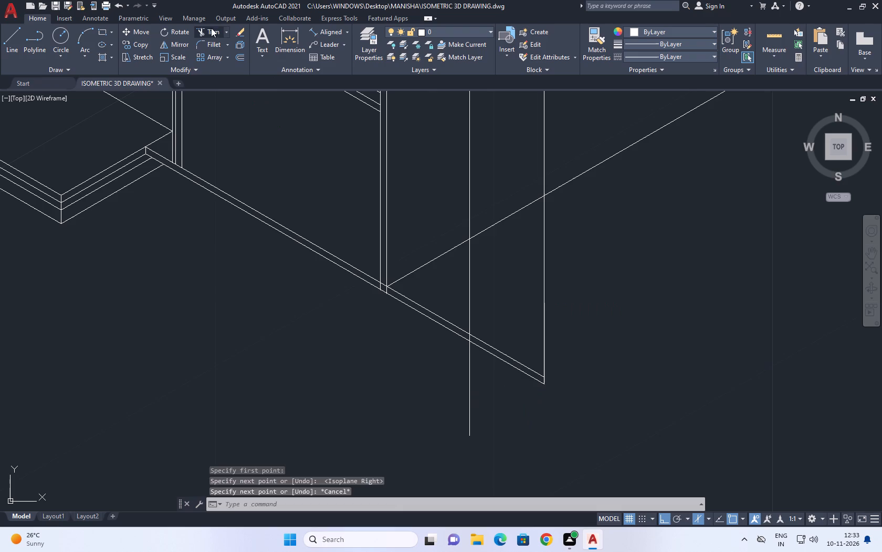
scroll(459, 356, up, 3)
click(496, 314)
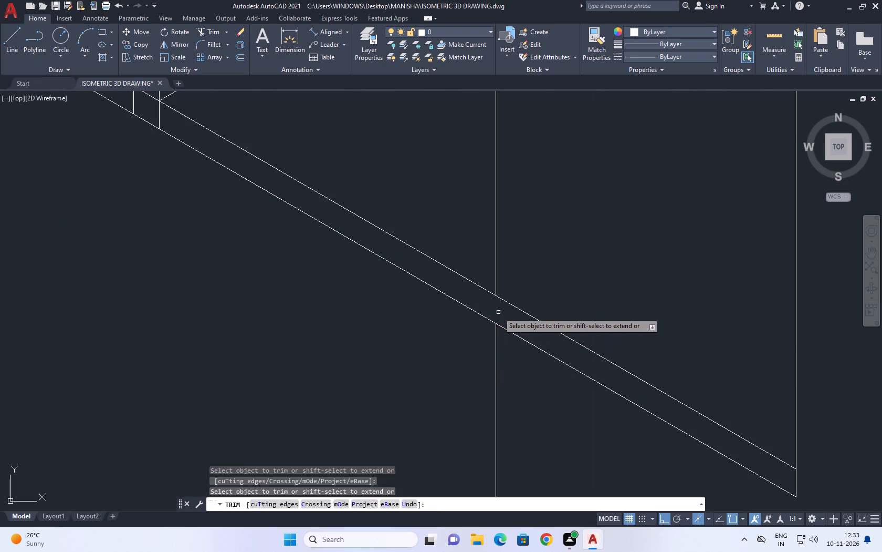
click(502, 363)
drag(466, 365, 456, 371)
right_click(423, 361)
drag(443, 373, 444, 378)
Trim the 30° floor line beyond the new inner vertical and outside the extension's corner vertical.
scroll(446, 378, down, 4)
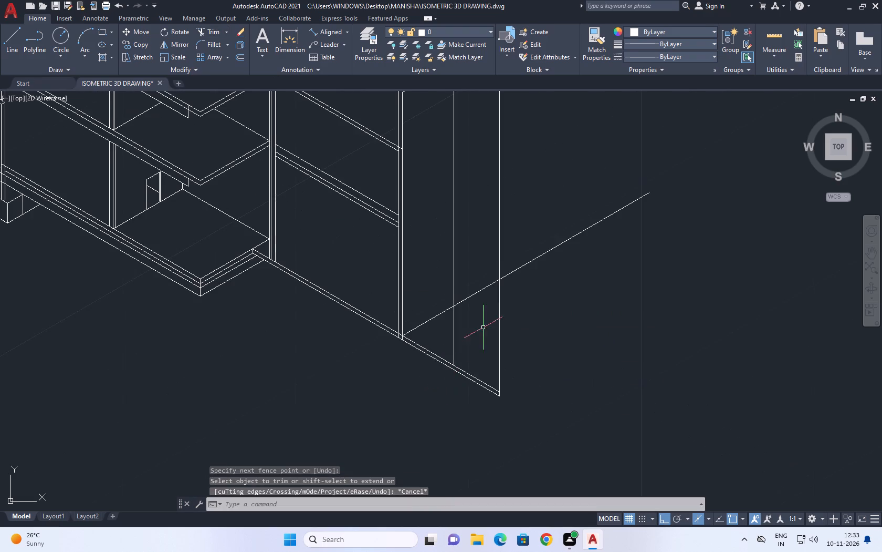
middle_drag(487, 298, 492, 373)
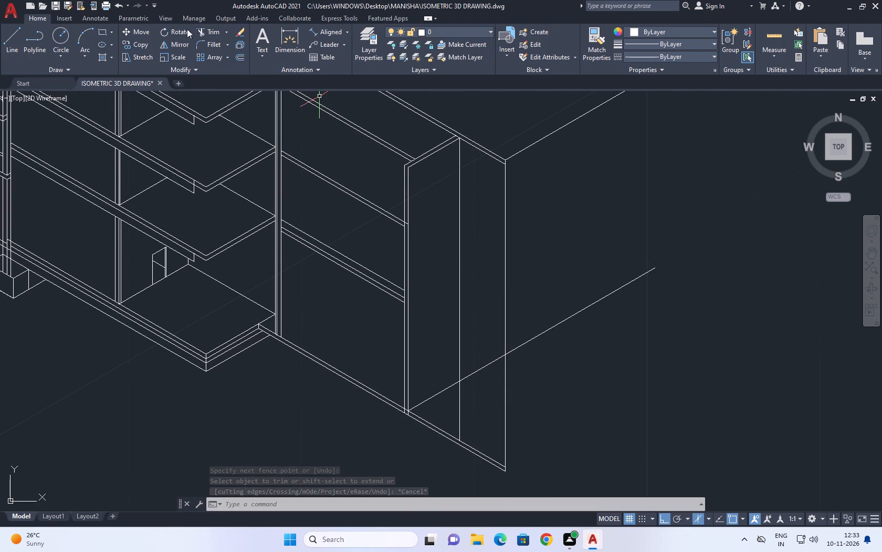
click(204, 30)
click(472, 372)
click(524, 353)
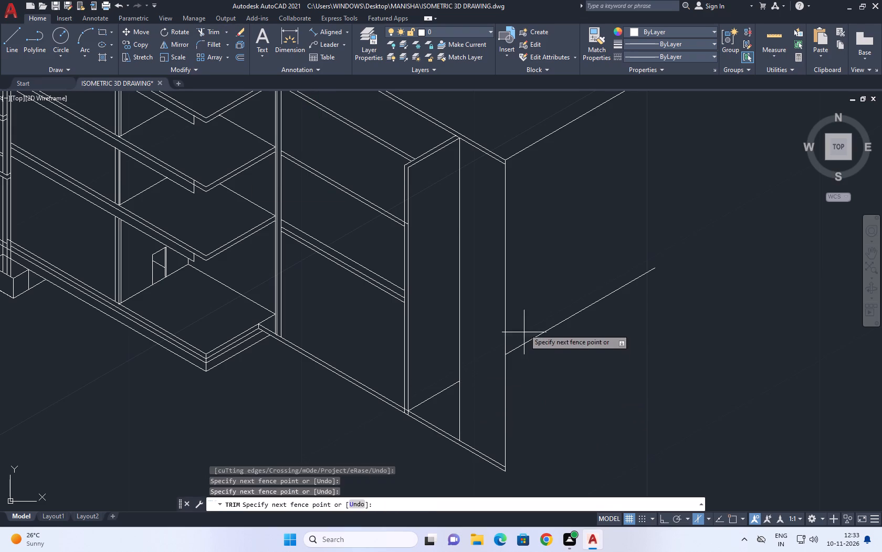
click(523, 324)
right_click(545, 297)
click(573, 318)
Copy the new inner vertical line 6.2 units along the roof's 330° direction on the left isoplane.
middle_drag(509, 254, 510, 255)
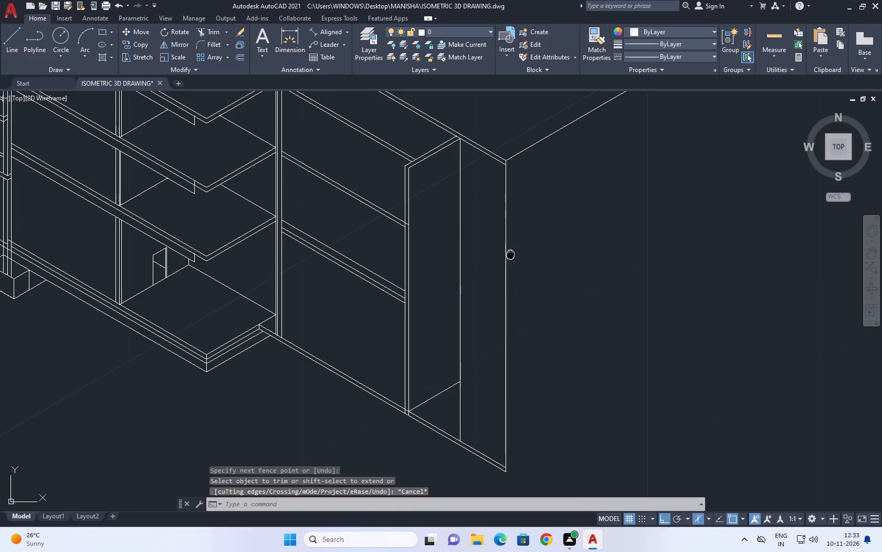
middle_drag(510, 255, 511, 261)
drag(482, 216, 477, 216)
click(450, 230)
click(179, 56)
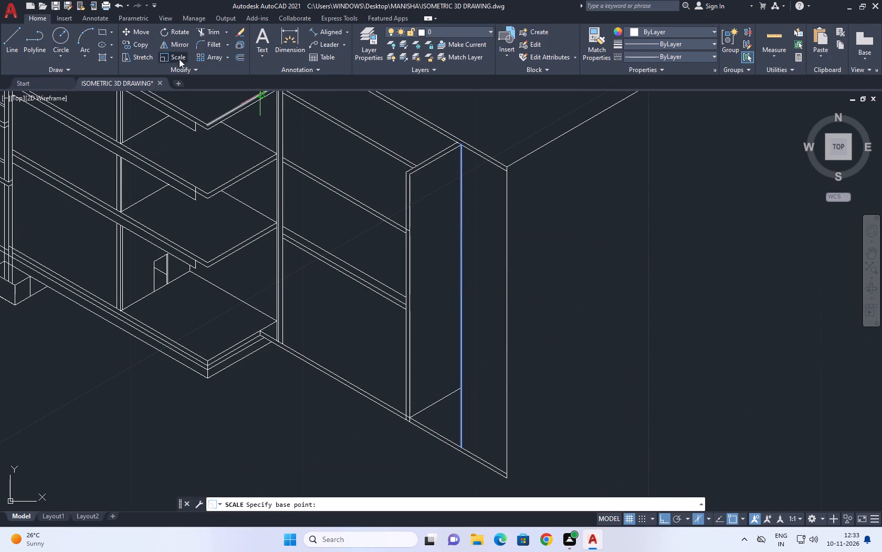
click(141, 41)
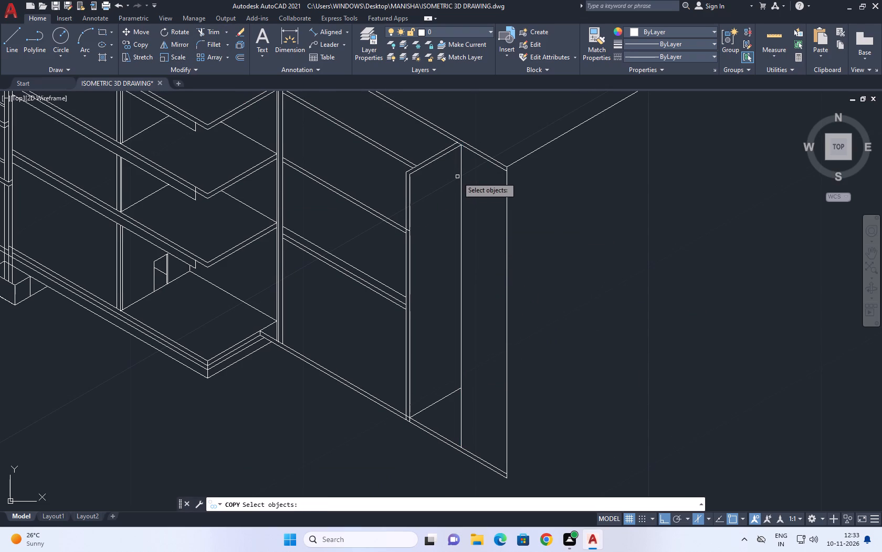
click(462, 189)
right_click(466, 173)
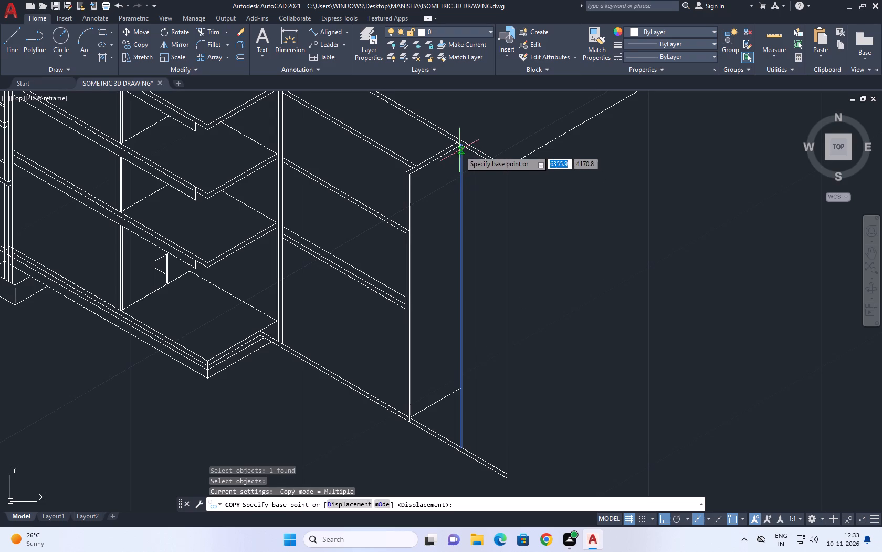
click(460, 146)
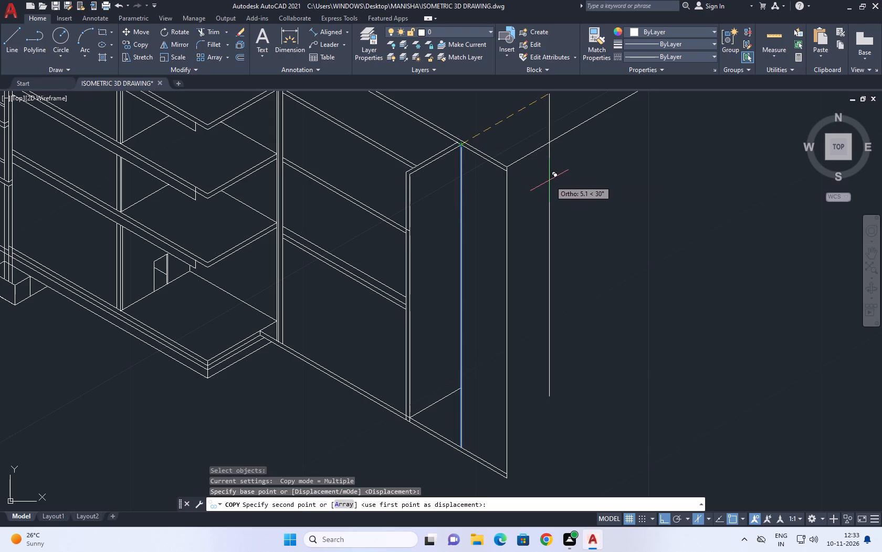
key(F5)
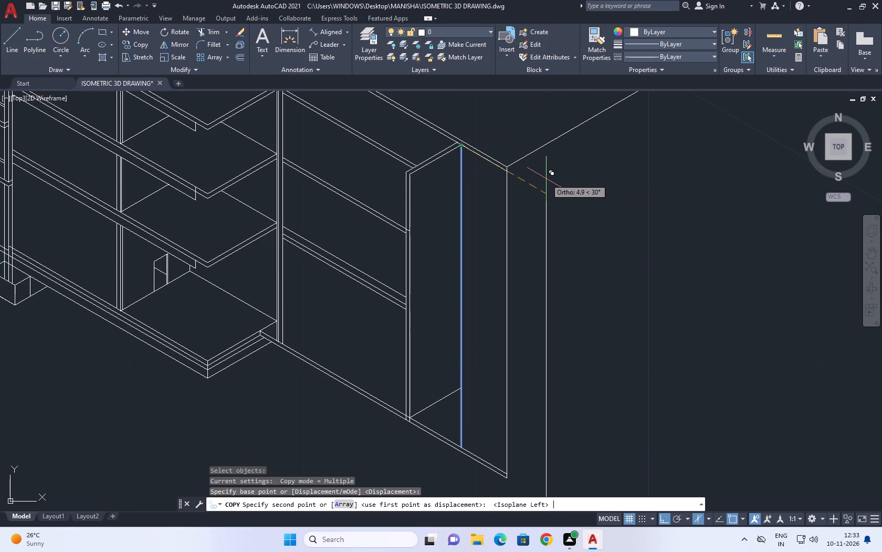
text(6.2)
key(Return)
right_click(597, 192)
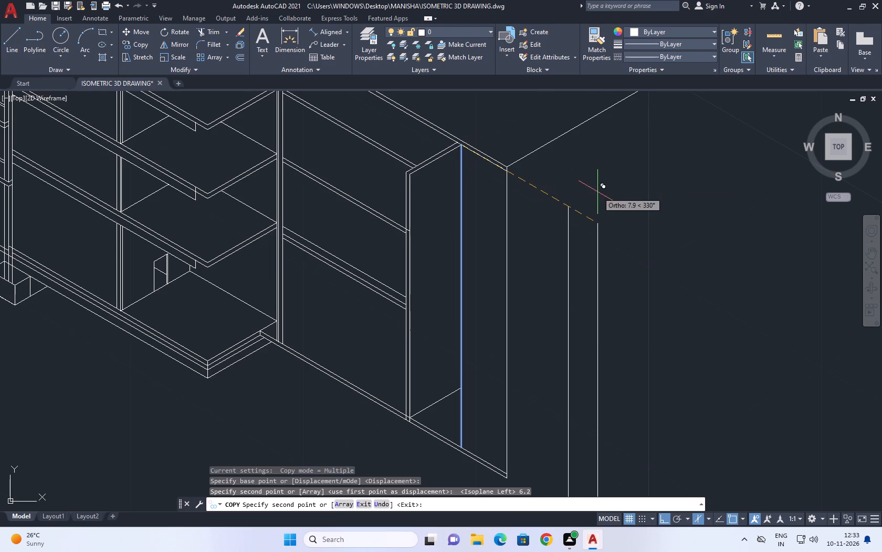
click(628, 210)
Erase the extension's old corner vertical.
click(513, 231)
drag(502, 236, 497, 244)
right_click(517, 231)
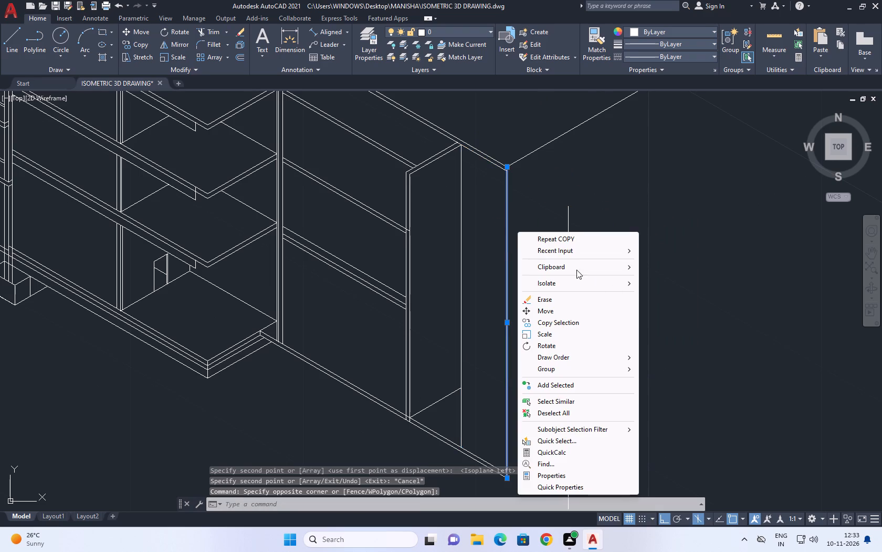
click(552, 298)
Move the roof's slanted end edge from the old roof corner to the top of the copied vertical.
scroll(507, 227, down, 1)
middle_drag(538, 212, 550, 259)
scroll(551, 284, down, 1)
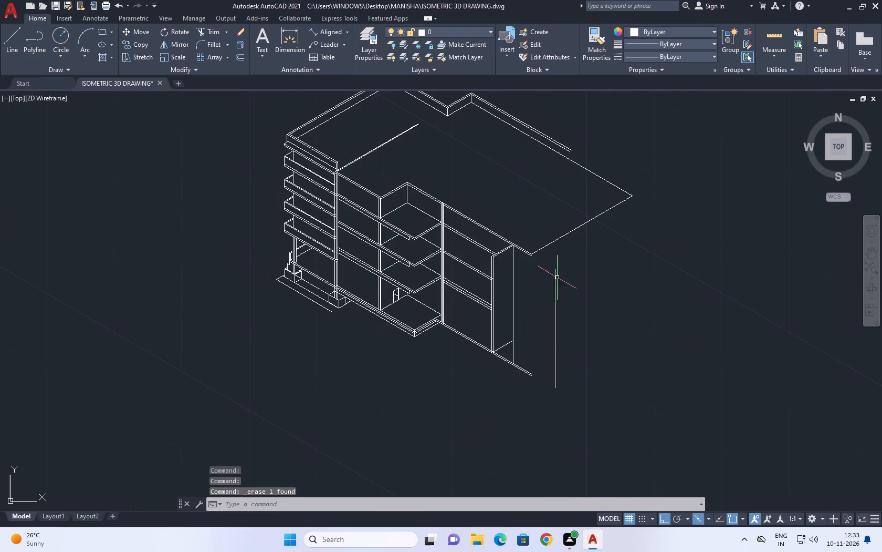
click(580, 225)
click(140, 34)
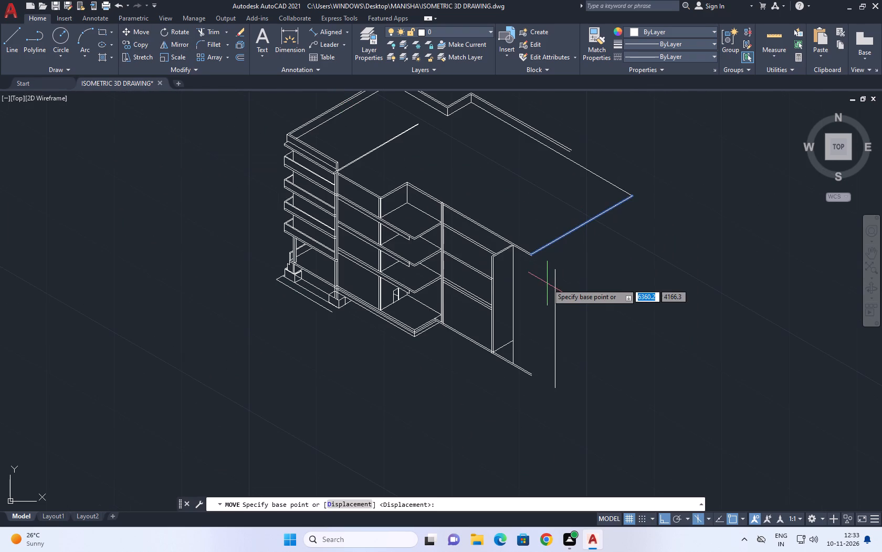
scroll(547, 283, up, 1)
click(522, 236)
click(558, 263)
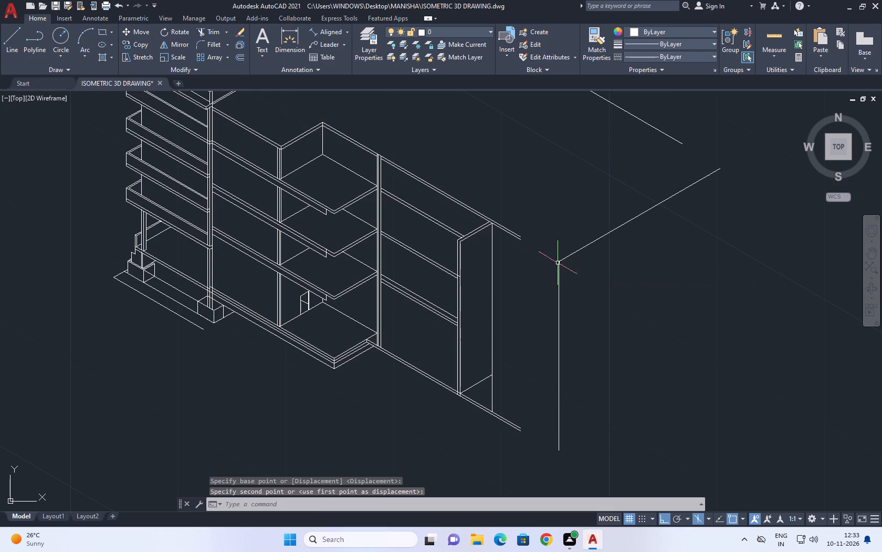
Extend the front roof edges to the relocated corner vertical.
scroll(567, 246, down, 1)
middle_drag(598, 222, 603, 239)
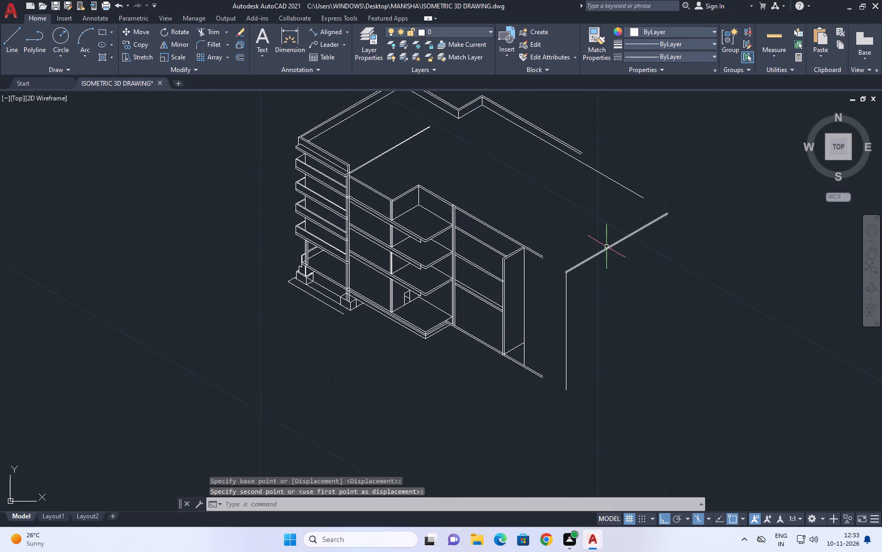
key(e)
key(x)
key(space)
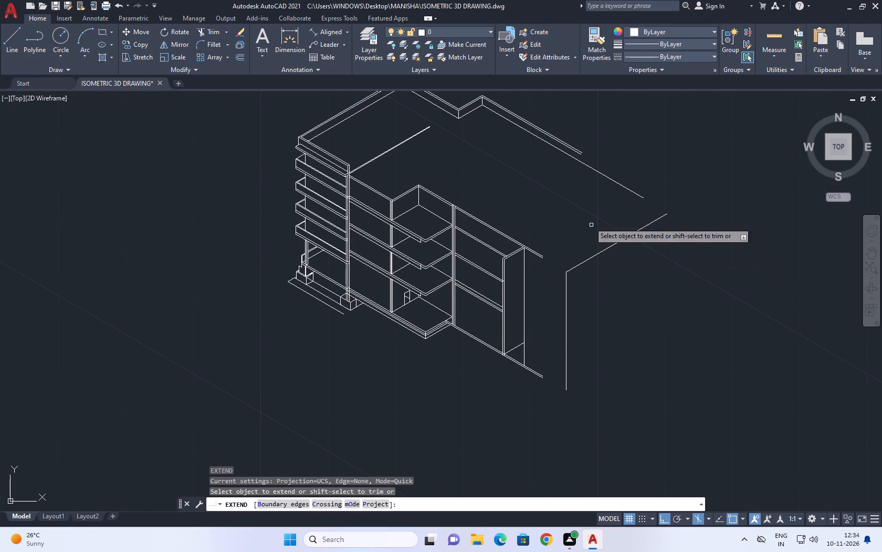
scroll(550, 236, up, 2)
click(541, 239)
click(516, 310)
Extend the extension's upper front base edge to the relocated corner vertical.
scroll(584, 231, down, 2)
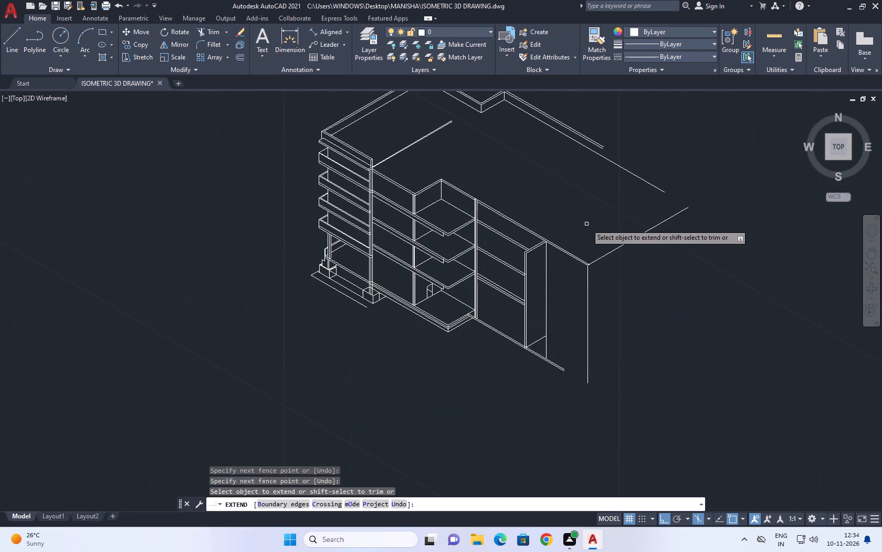
click(560, 347)
click(553, 374)
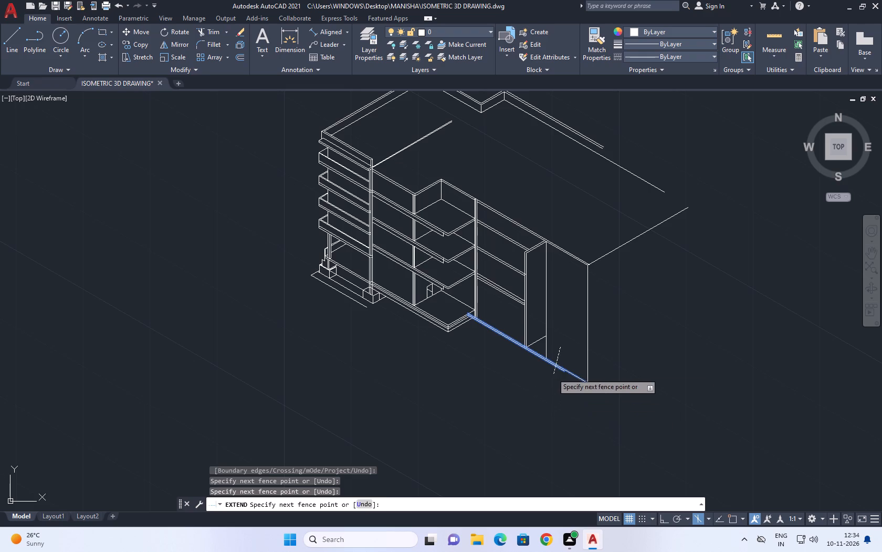
scroll(564, 379, up, 2)
click(560, 361)
right_click(686, 279)
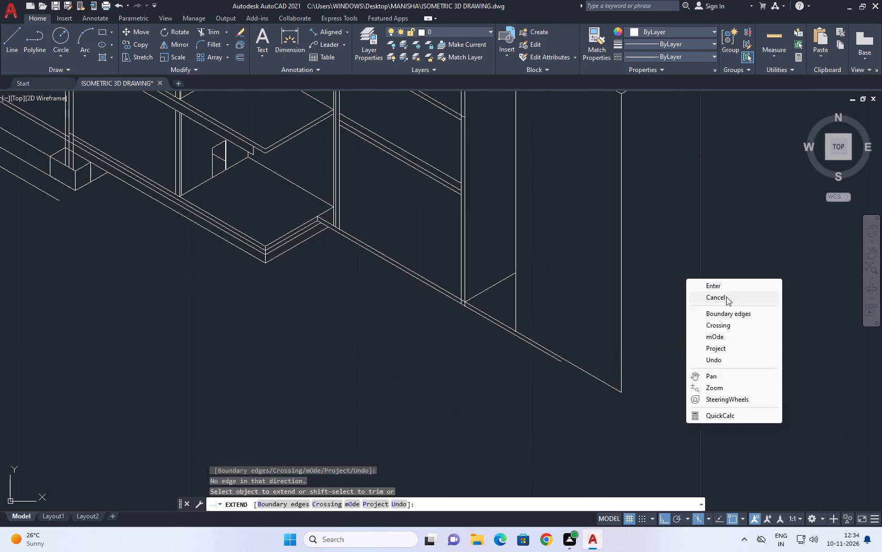
click(726, 297)
Join the lower front base edge to the relocated corner vertical with Fillet, forming a sharp corner.
click(215, 44)
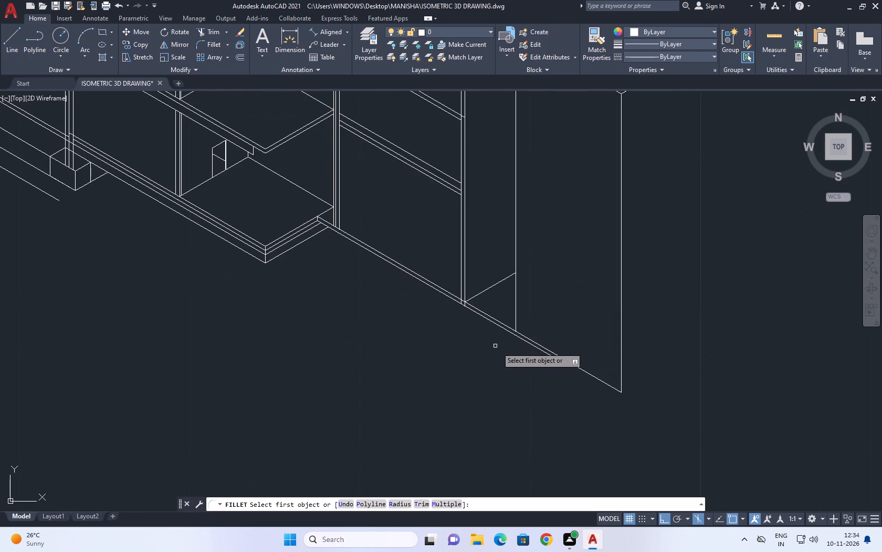
click(531, 346)
double_click(623, 352)
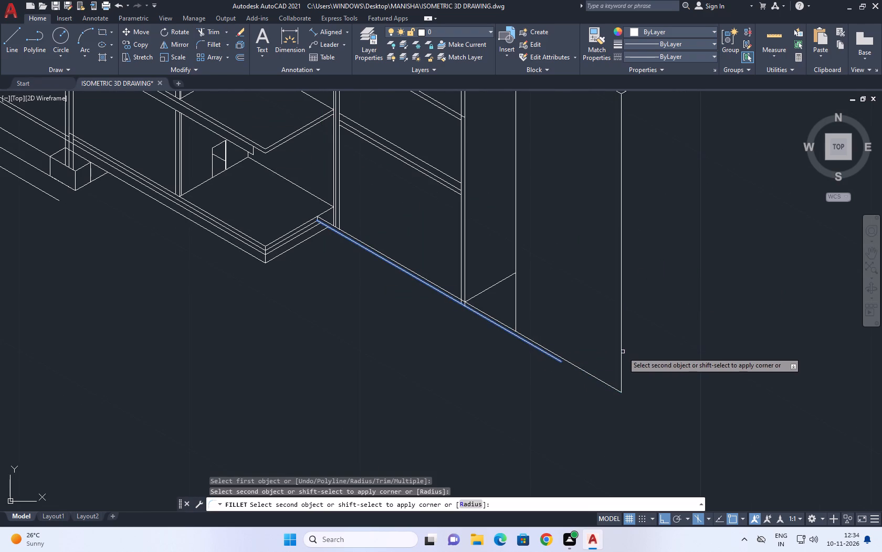
scroll(619, 332, down, 2)
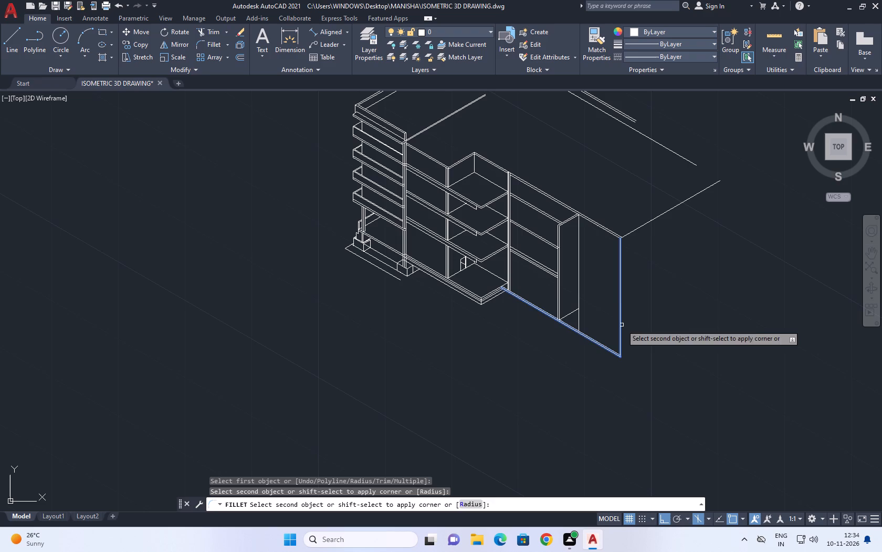
click(622, 325)
Extend the relocated corner vertical upward to the upper front roof edge.
scroll(628, 219, up, 2)
middle_drag(570, 230, 581, 275)
scroll(598, 308, down, 2)
text(EX)
key(space)
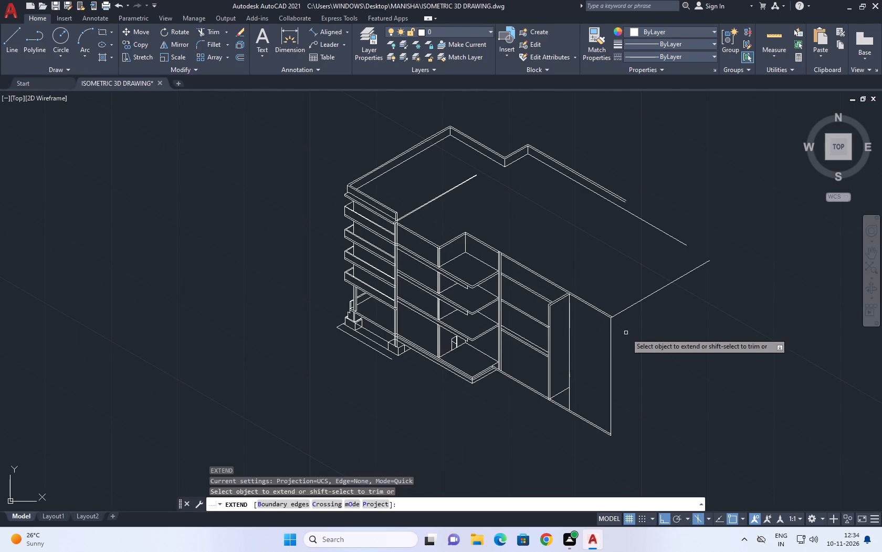
drag(626, 335, 621, 336)
click(569, 354)
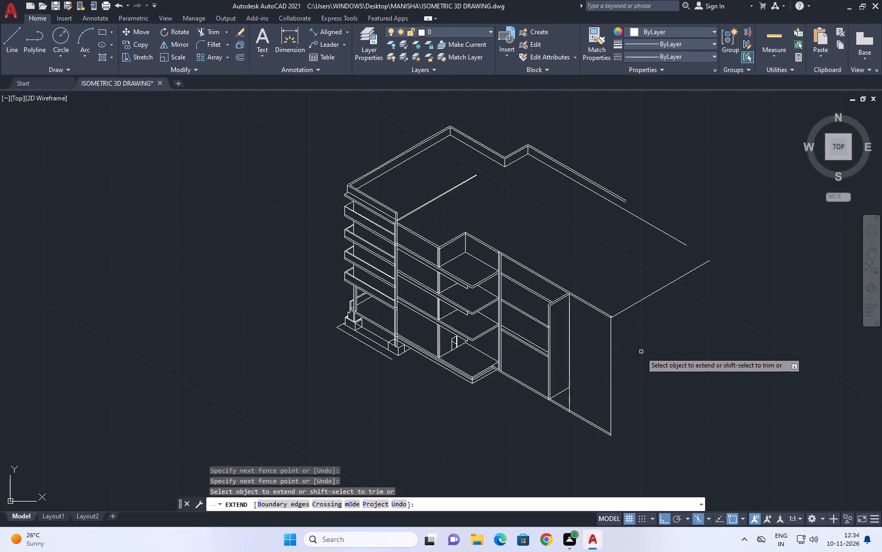
right_drag(631, 348, 627, 343)
click(655, 359)
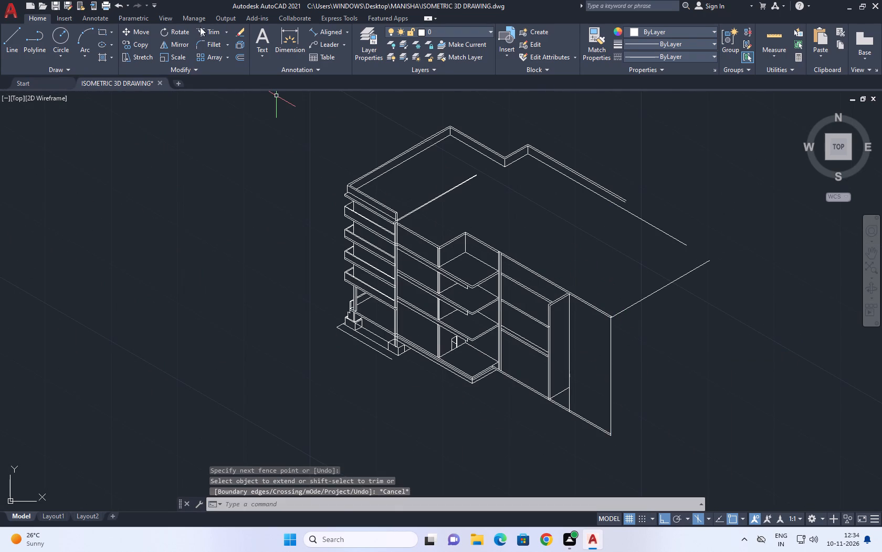
Trim the upper front roof edge's overhang beyond the relocated corner vertical.
click(204, 31)
scroll(608, 324, up, 4)
scroll(583, 289, up, 1)
double_click(573, 289)
right_click(562, 241)
click(584, 245)
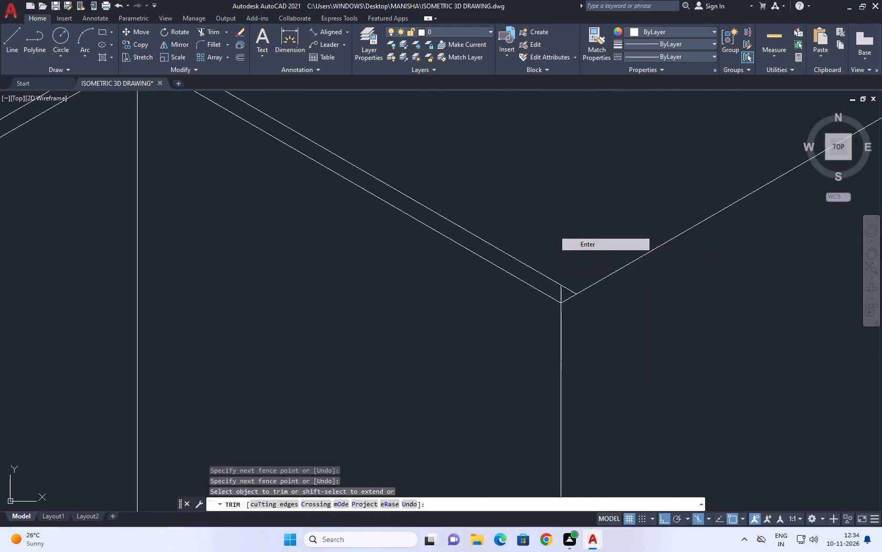
scroll(551, 201, up, 1)
right_click(548, 197)
click(591, 204)
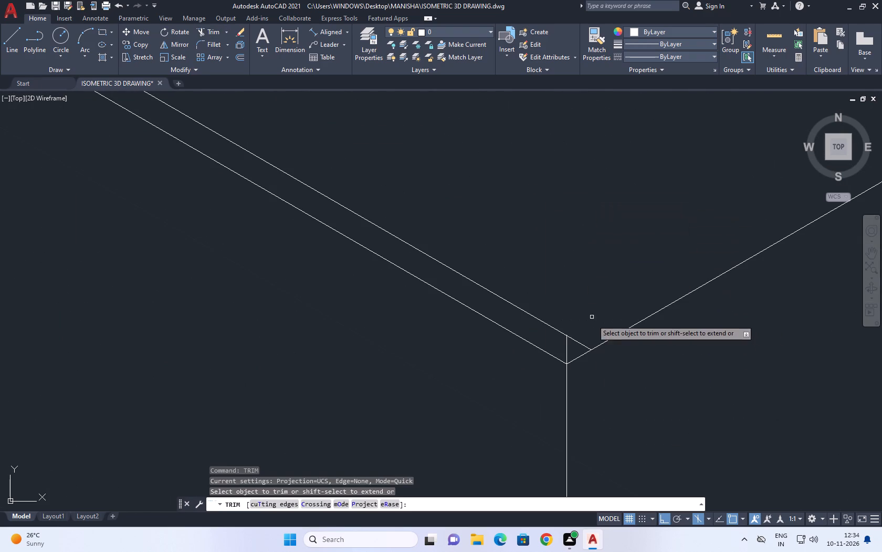
scroll(585, 339, up, 3)
middle_drag(576, 326, 557, 283)
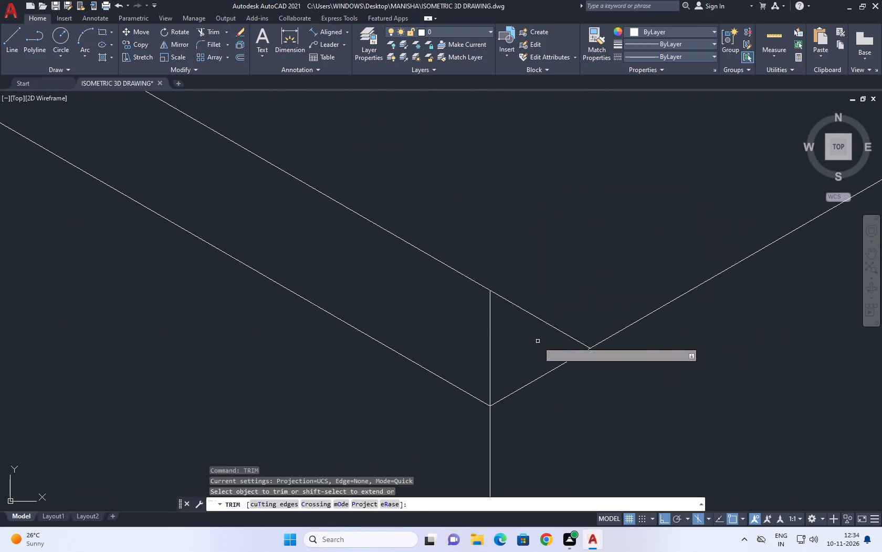
click(536, 339)
click(545, 265)
right_click(558, 222)
click(594, 235)
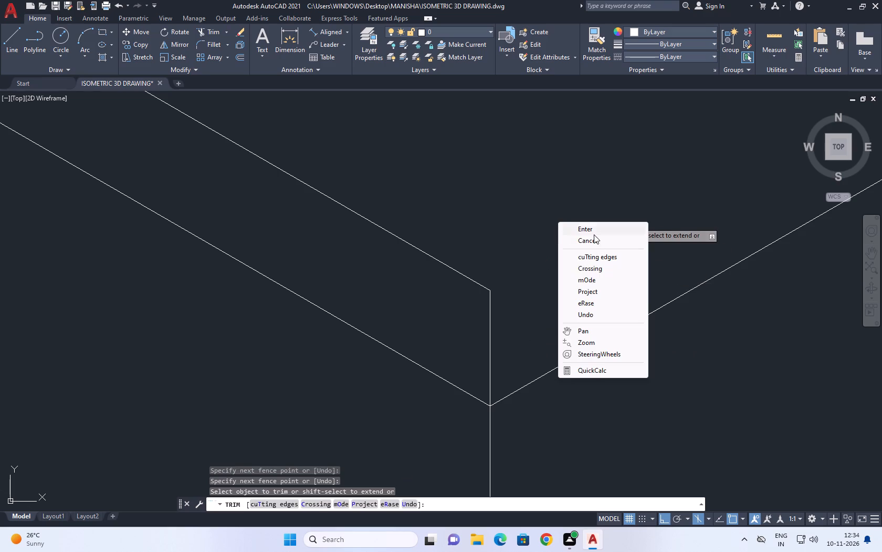
Copy the roof's slanted end edge upward from the outer corner to near the top of the corner vertical.
scroll(526, 282, down, 2)
middle_drag(649, 230, 502, 304)
scroll(489, 315, down, 5)
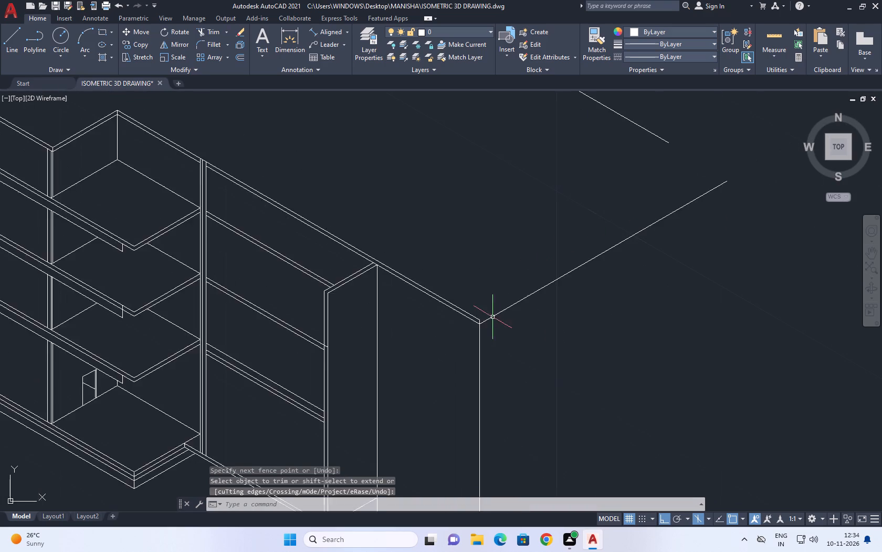
scroll(537, 260, down, 2)
middle_drag(564, 289, 567, 301)
scroll(521, 274, up, 1)
drag(613, 311, 610, 301)
drag(586, 243, 578, 253)
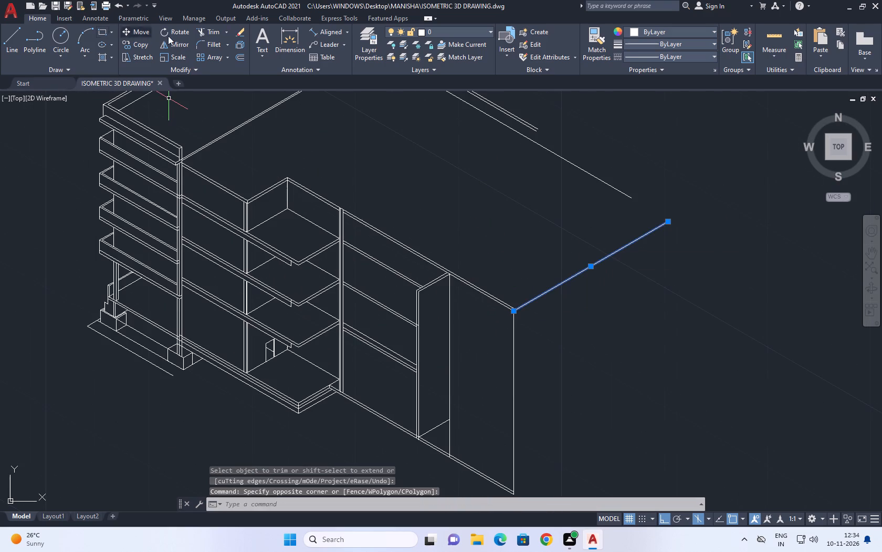
click(134, 44)
scroll(505, 350, up, 4)
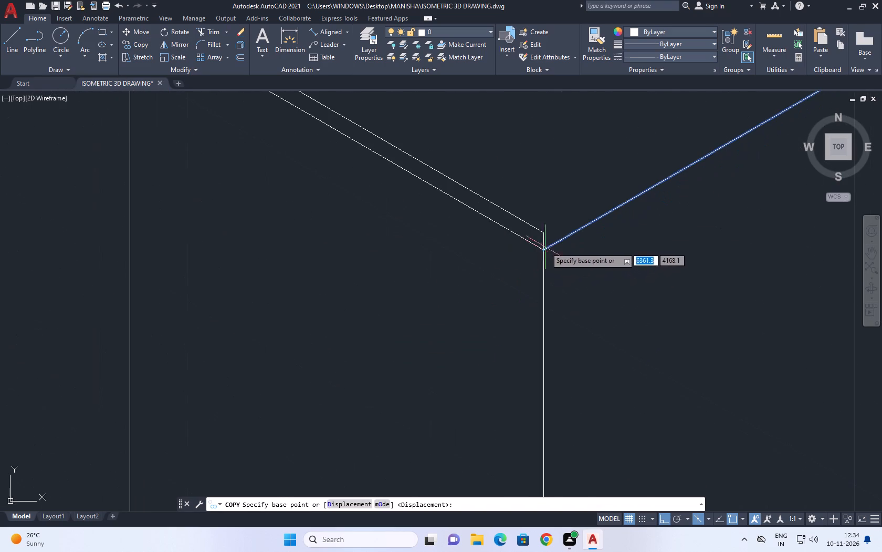
click(547, 248)
click(548, 234)
scroll(508, 356, down, 1)
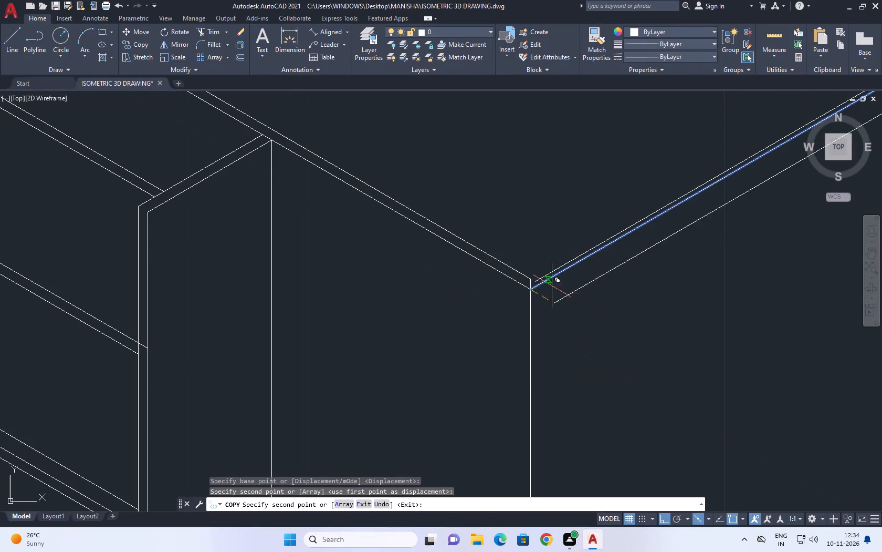
right_click(511, 208)
click(547, 228)
Move the copied slanted roof edge so its lower end meets the top of the corner vertical.
scroll(514, 221, up, 1)
scroll(540, 295, up, 1)
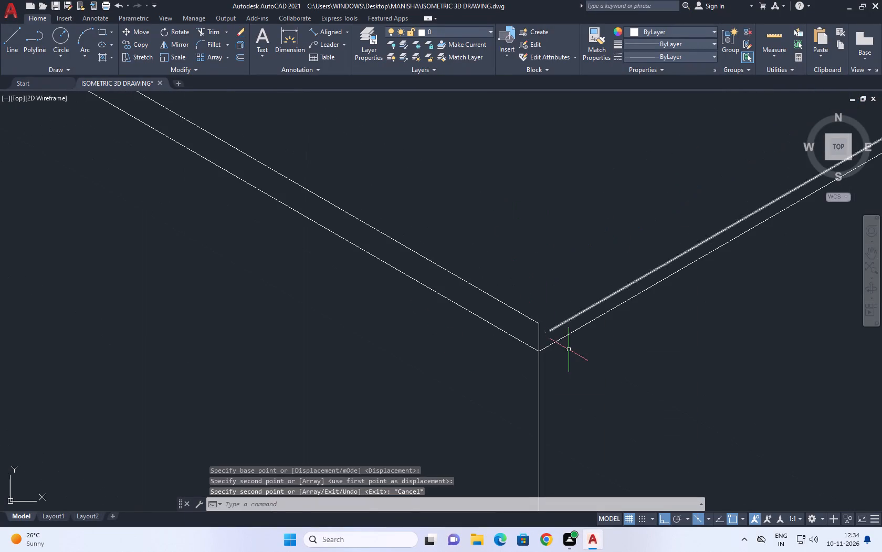
click(560, 331)
click(546, 301)
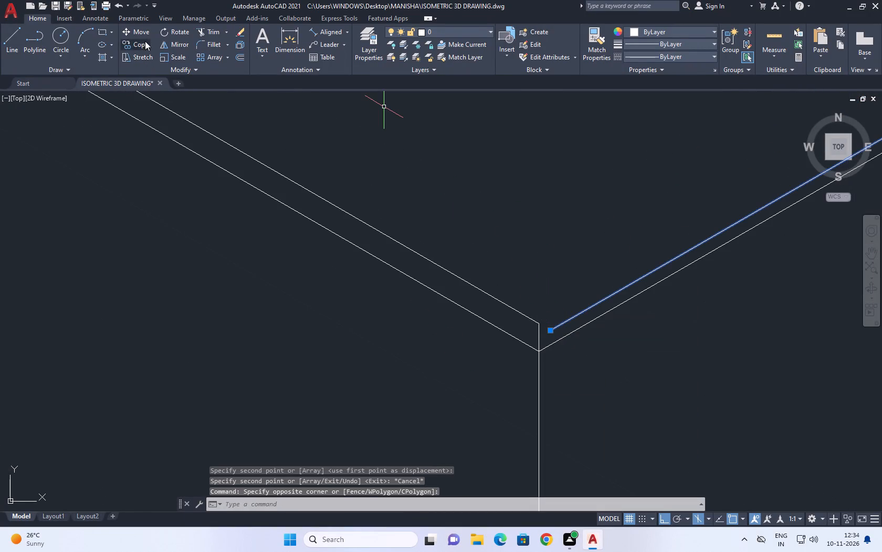
click(141, 27)
scroll(613, 311, up, 1)
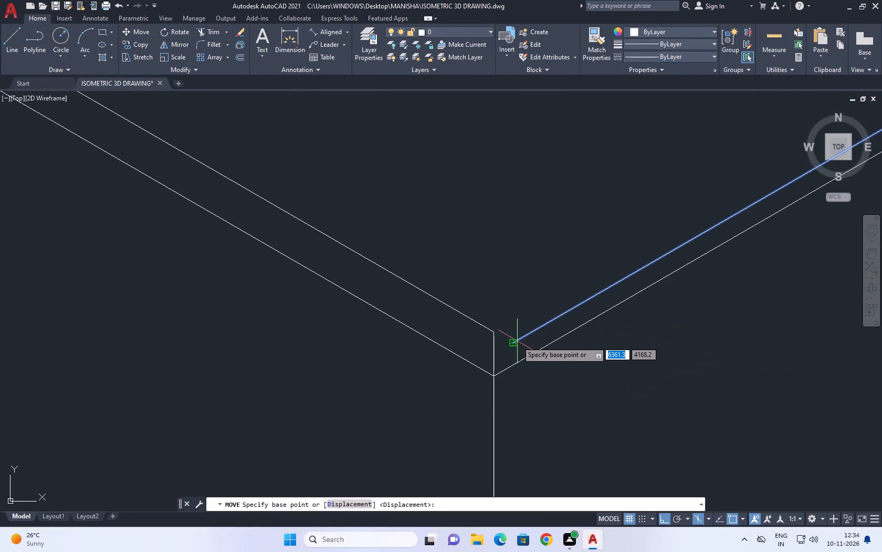
click(513, 341)
click(492, 332)
Trim the upper base edge between the recess's two close verticals and cut off their stubs below it.
scroll(501, 341, down, 8)
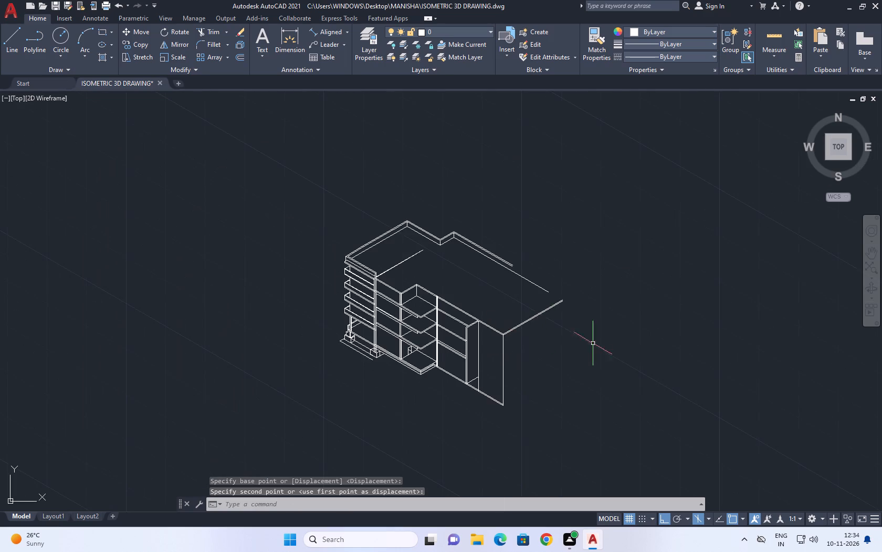
middle_drag(591, 344, 590, 300)
scroll(475, 351, up, 3)
middle_drag(463, 269, 476, 295)
scroll(456, 362, up, 1)
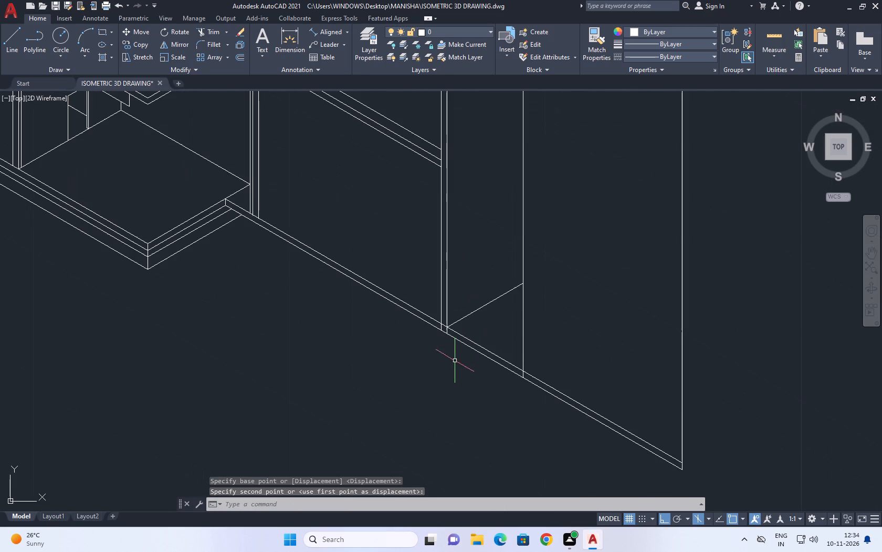
click(213, 29)
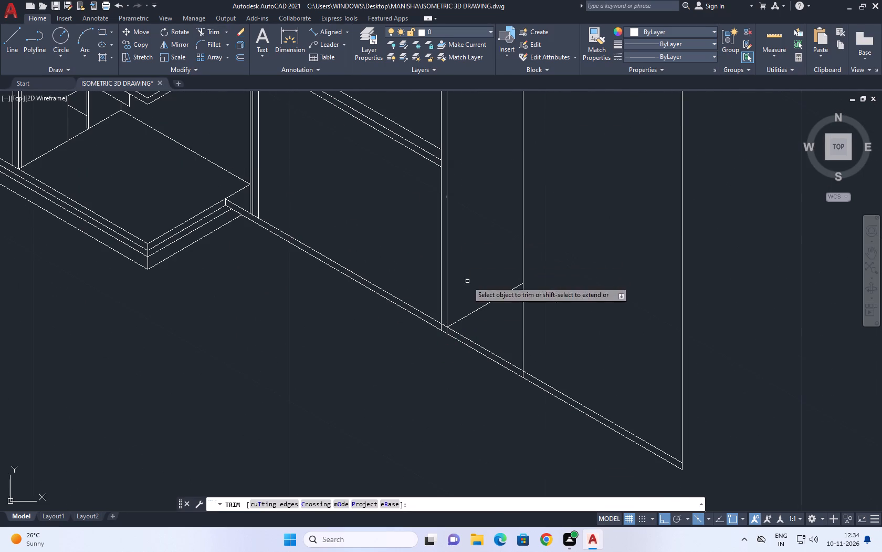
scroll(467, 281, up, 3)
click(420, 373)
scroll(421, 374, up, 1)
click(432, 362)
click(446, 384)
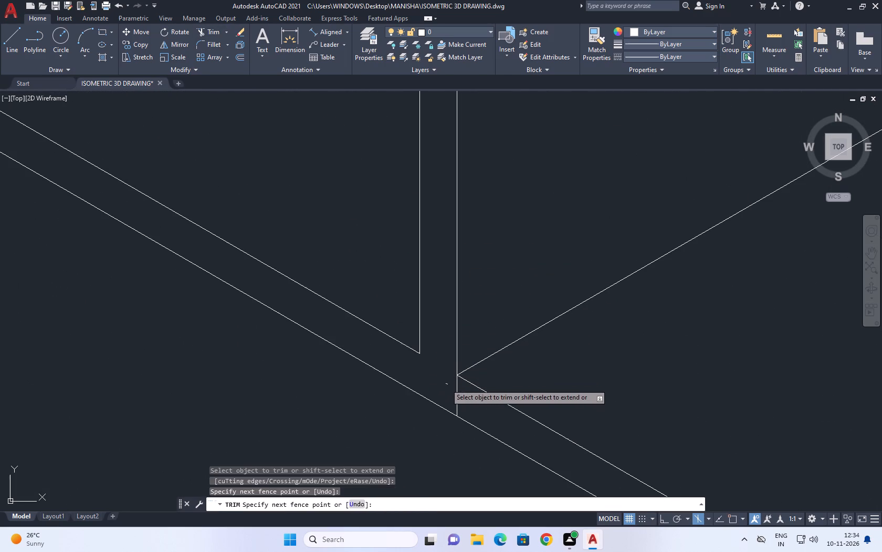
click(457, 399)
scroll(452, 392, down, 6)
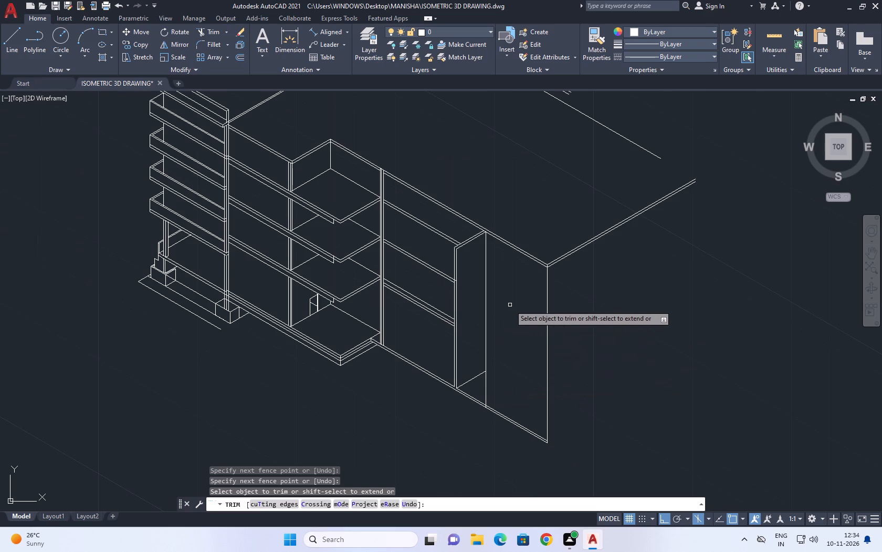
right_click(511, 305)
click(534, 316)
Stretch the near end of the extension's upper base edge to the foot of the outer of the two close verticals.
middle_drag(441, 391, 455, 417)
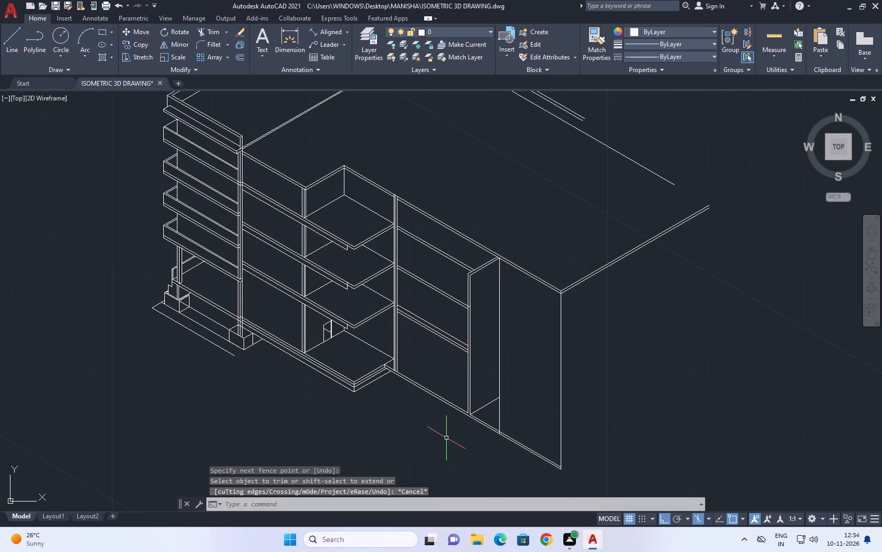
middle_drag(519, 394, 511, 401)
scroll(463, 418, up, 3)
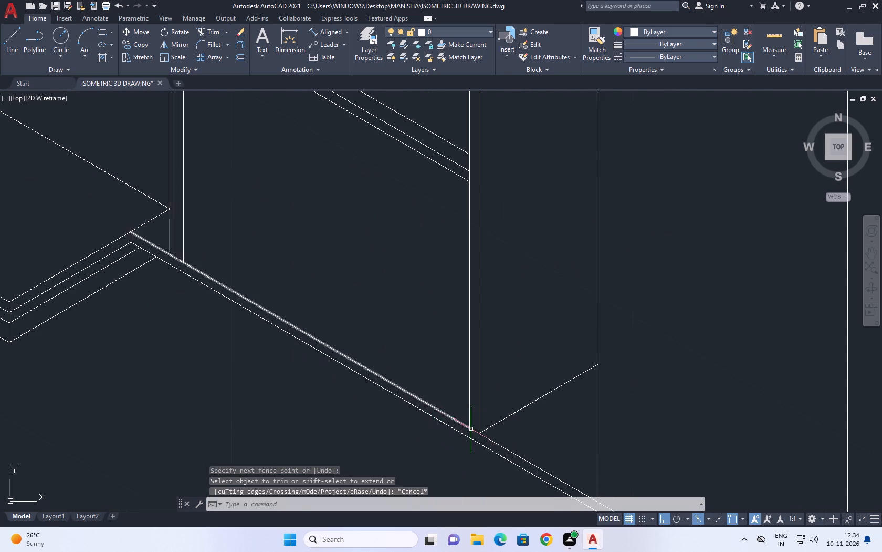
scroll(471, 429, up, 2)
click(503, 447)
click(492, 450)
click(489, 444)
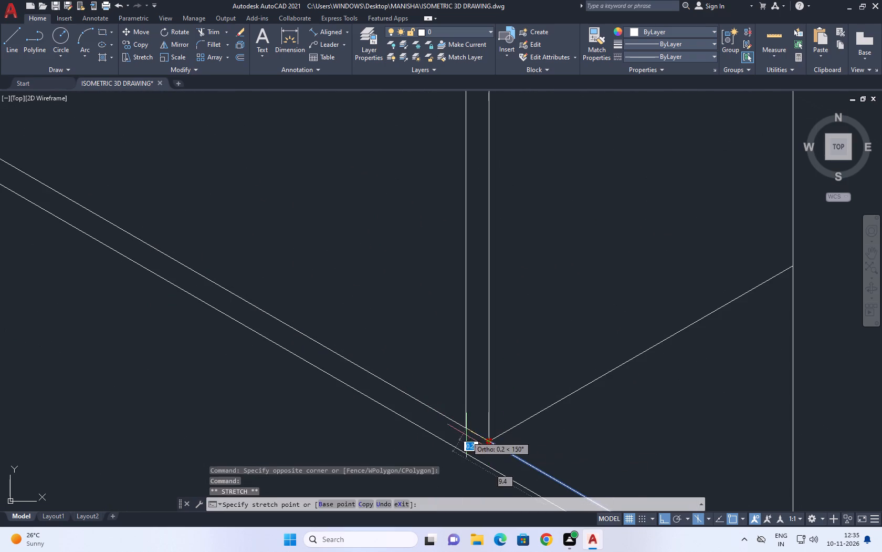
click(467, 428)
right_click(528, 340)
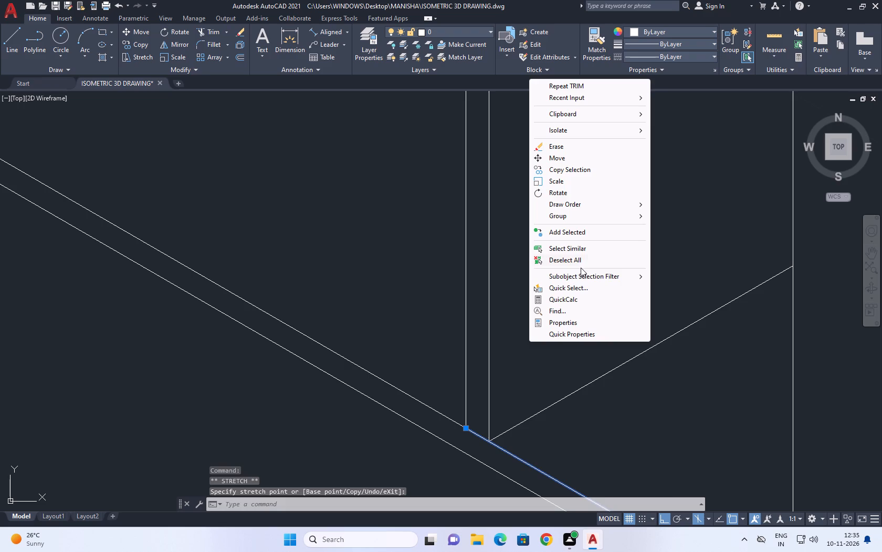
click(585, 263)
Stretch the foot of the recess's back vertical up to the end of the recess's slanted floor line.
scroll(568, 354, down, 5)
middle_click(612, 300)
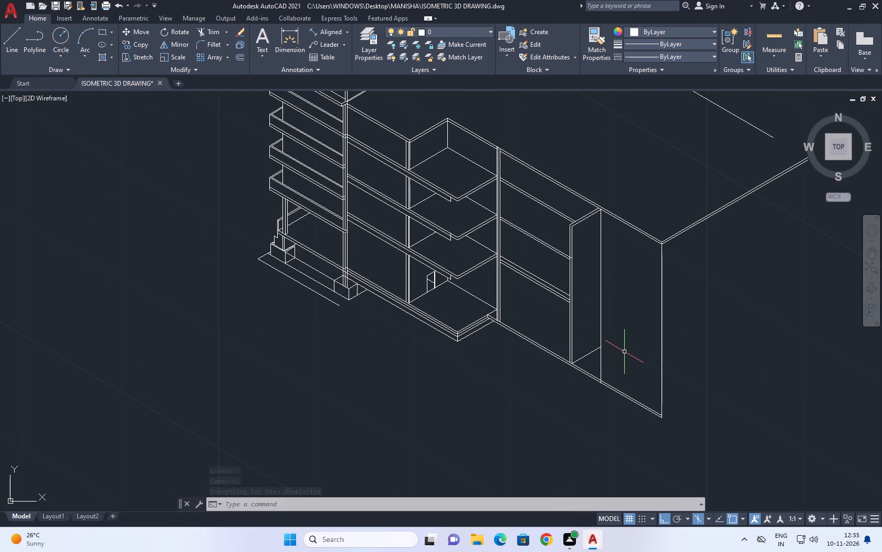
scroll(624, 360, down, 1)
middle_drag(653, 332, 650, 340)
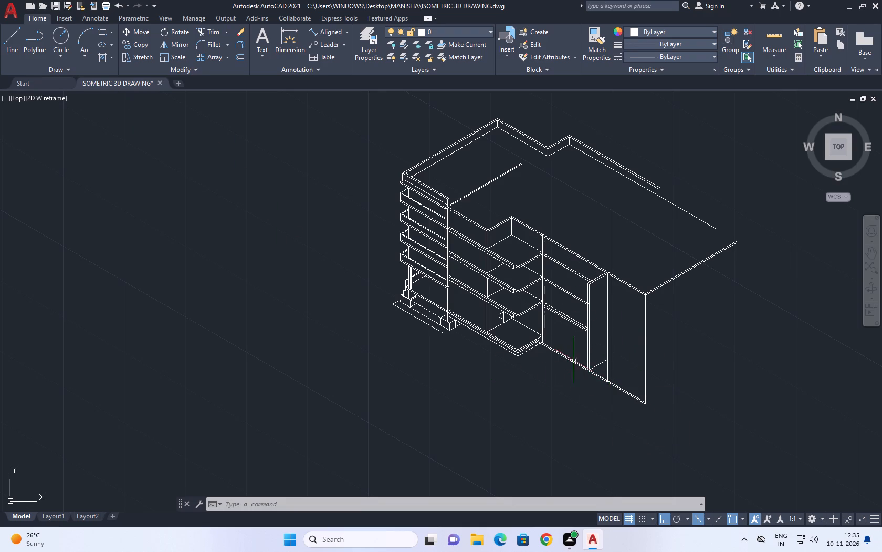
scroll(604, 353, up, 2)
click(610, 385)
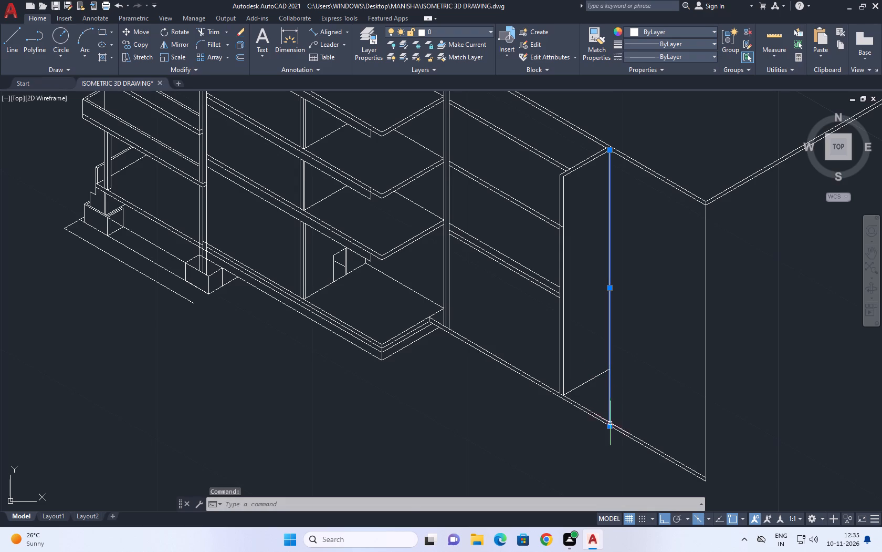
click(611, 428)
click(610, 370)
right_click(639, 328)
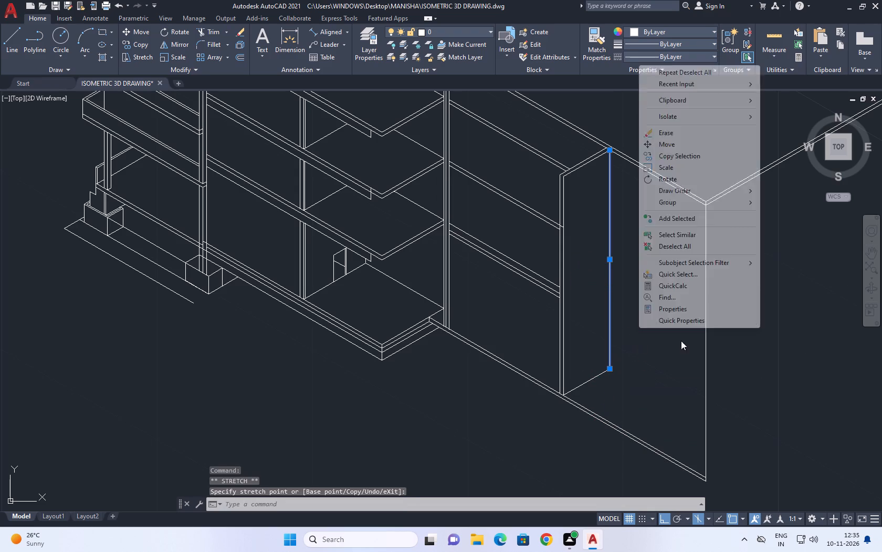
click(686, 239)
middle_drag(657, 330, 604, 309)
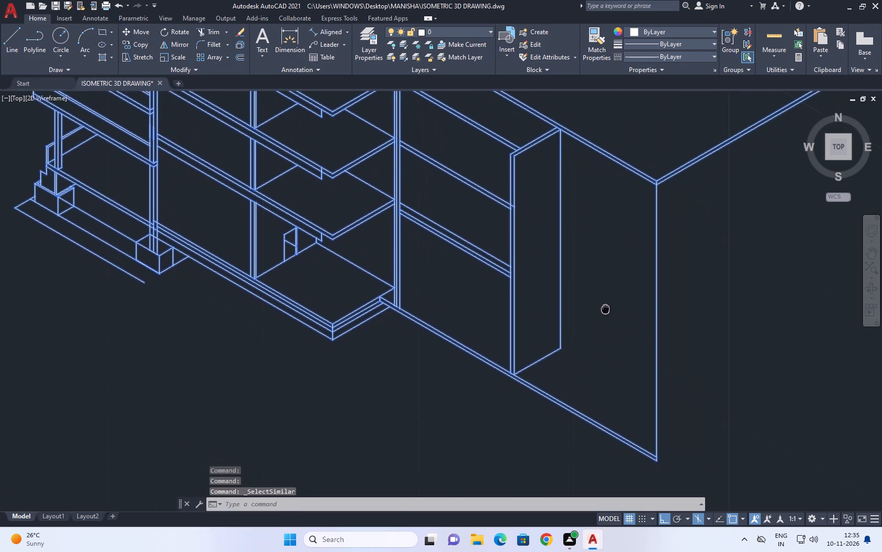
middle_drag(604, 309, 602, 309)
right_click(572, 258)
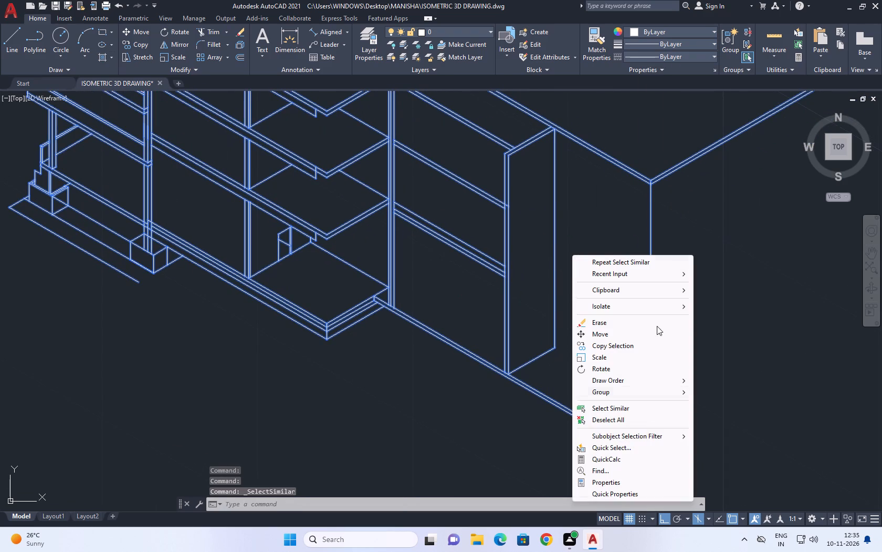
drag(626, 423, 626, 414)
Draw a line from the foot of the recess's back vertical, parallel to the base edge, past the outer corner vertical.
click(4, 39)
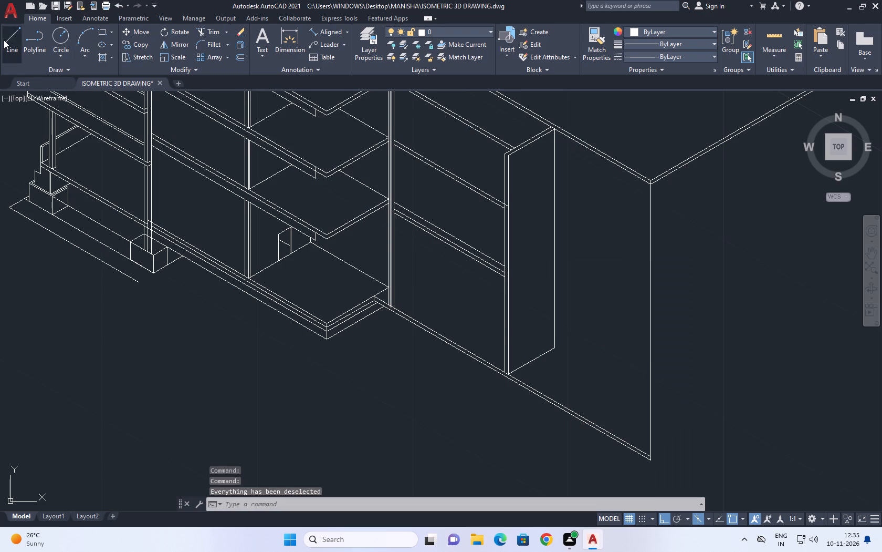
click(557, 351)
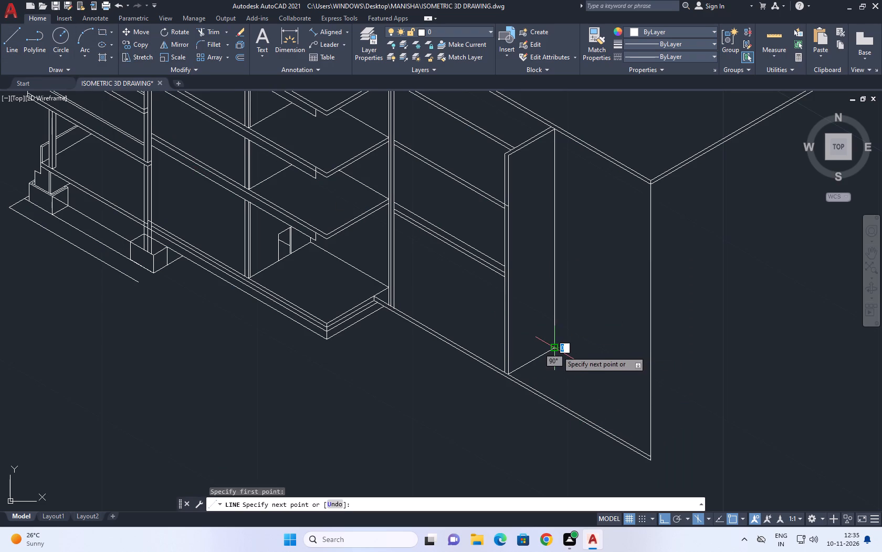
click(742, 445)
right_click(728, 363)
click(772, 378)
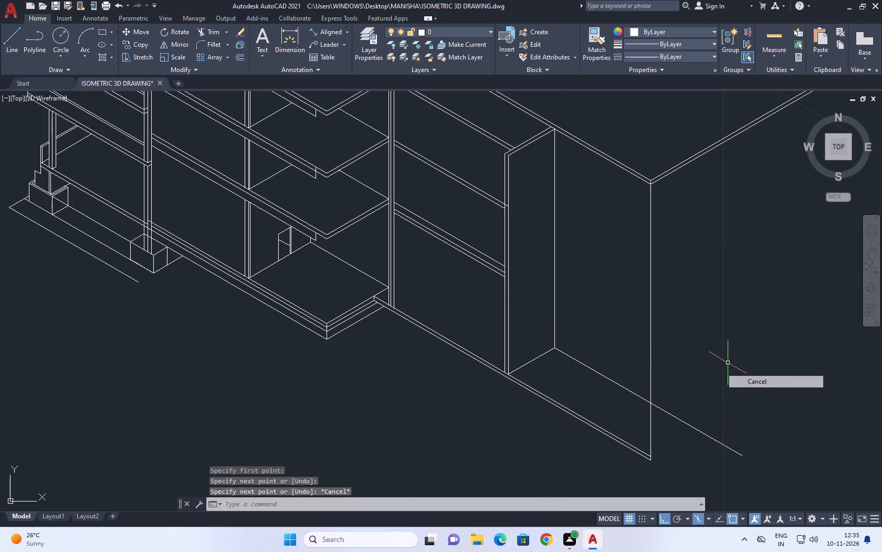
Trim the part of the new floor line that extends beyond the outer corner vertical.
middle_drag(747, 340, 604, 249)
scroll(706, 314, down, 1)
scroll(608, 254, up, 1)
drag(207, 29, 206, 36)
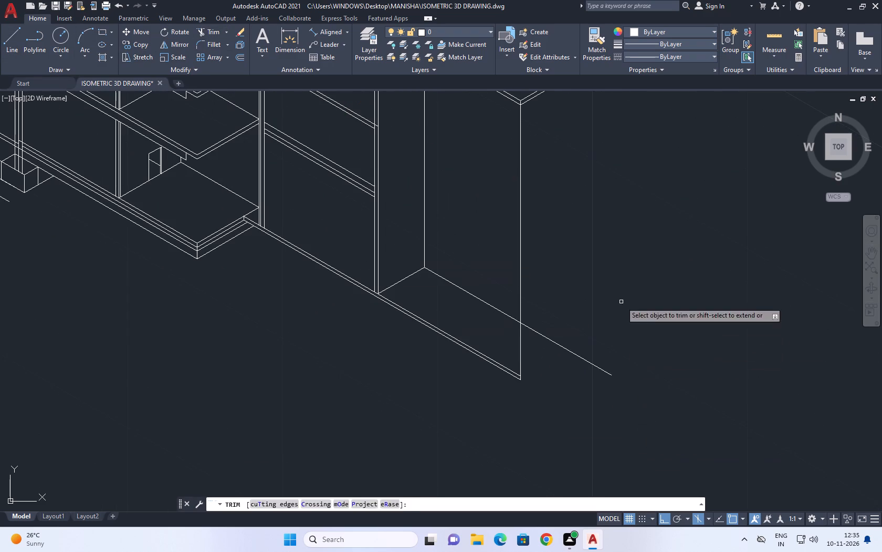
click(621, 301)
drag(581, 421, 581, 432)
right_click(587, 321)
click(642, 346)
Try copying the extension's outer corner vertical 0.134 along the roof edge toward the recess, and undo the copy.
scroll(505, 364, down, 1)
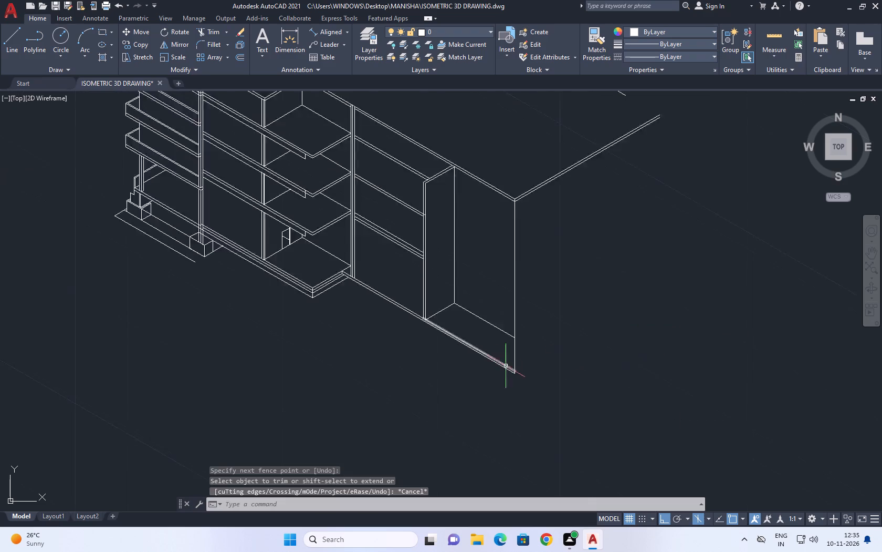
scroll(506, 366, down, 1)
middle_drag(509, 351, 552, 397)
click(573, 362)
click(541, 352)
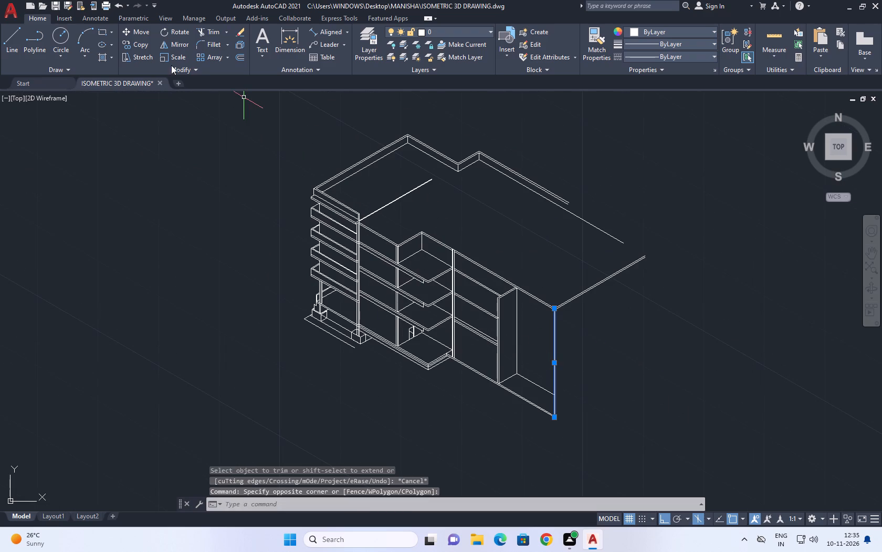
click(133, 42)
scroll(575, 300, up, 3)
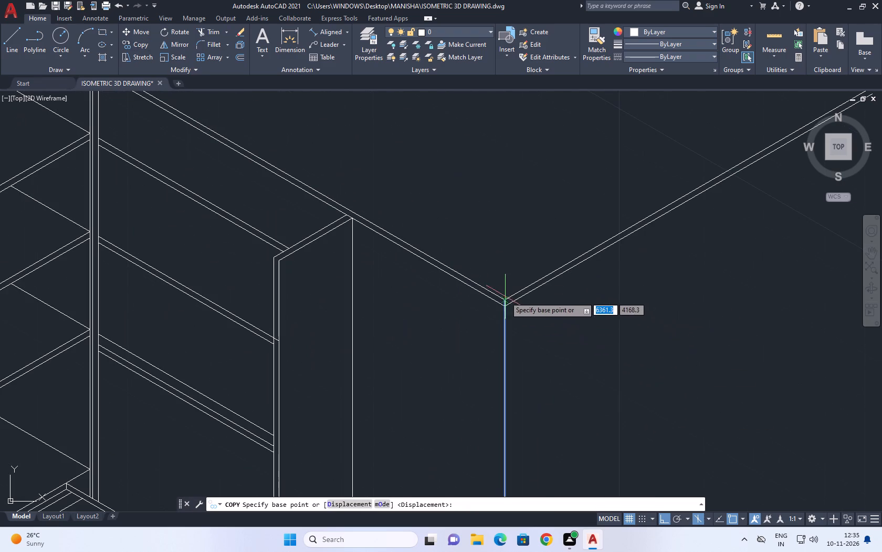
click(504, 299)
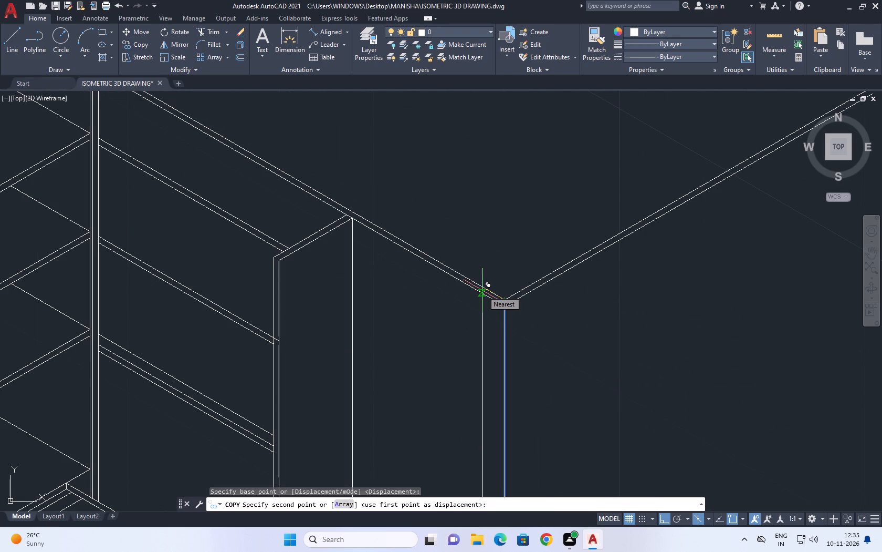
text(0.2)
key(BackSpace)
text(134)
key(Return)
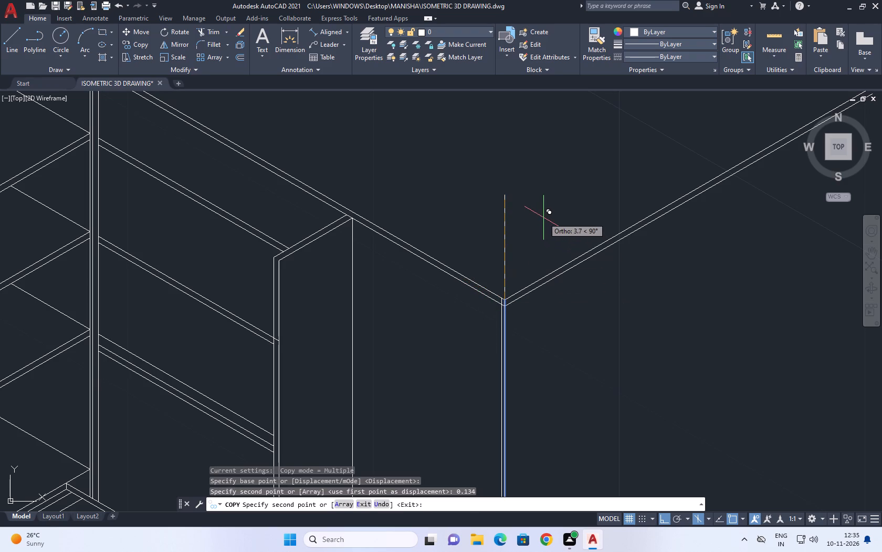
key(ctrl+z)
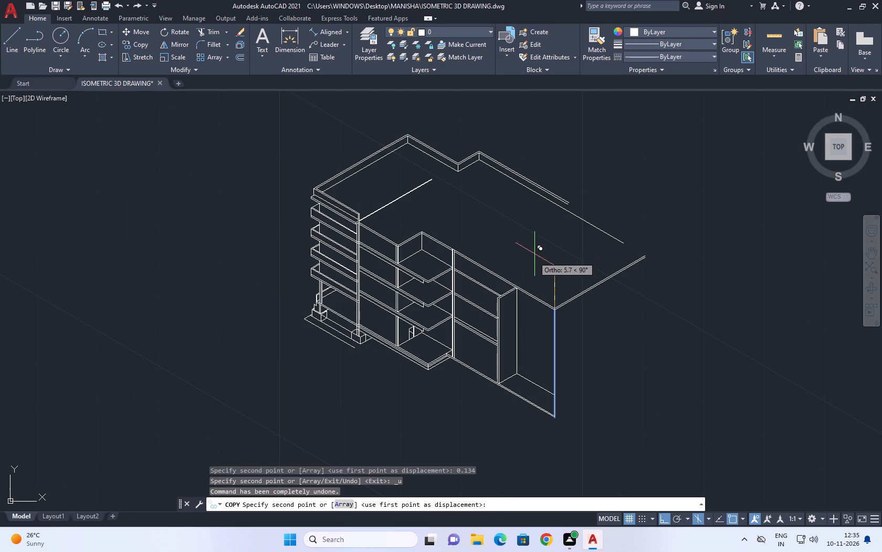
Copy the outer corner vertical 0.1134 along the roof edge toward the recess.
text(0.1134)
key(Return)
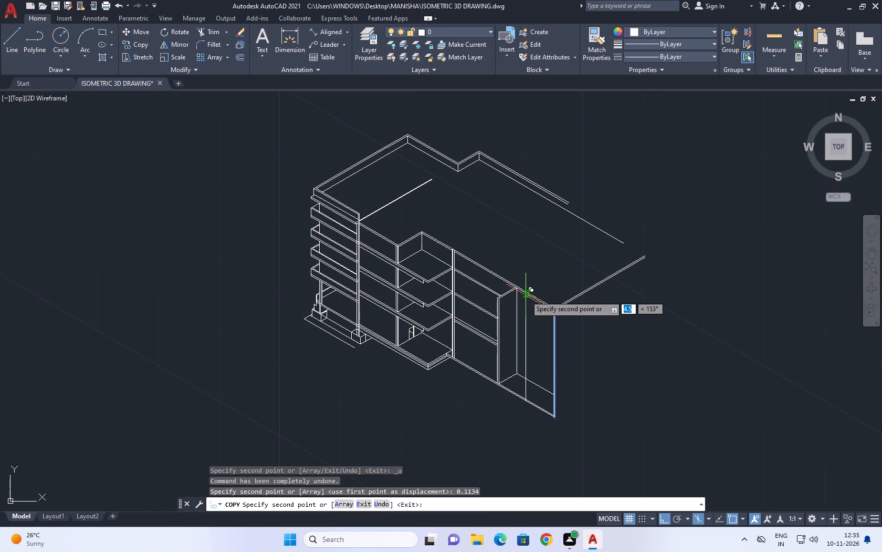
right_click(517, 306)
click(554, 317)
Copy the new vertical beside the outer corner a further 0.226 along the roof edge toward the recess.
scroll(545, 341, up, 2)
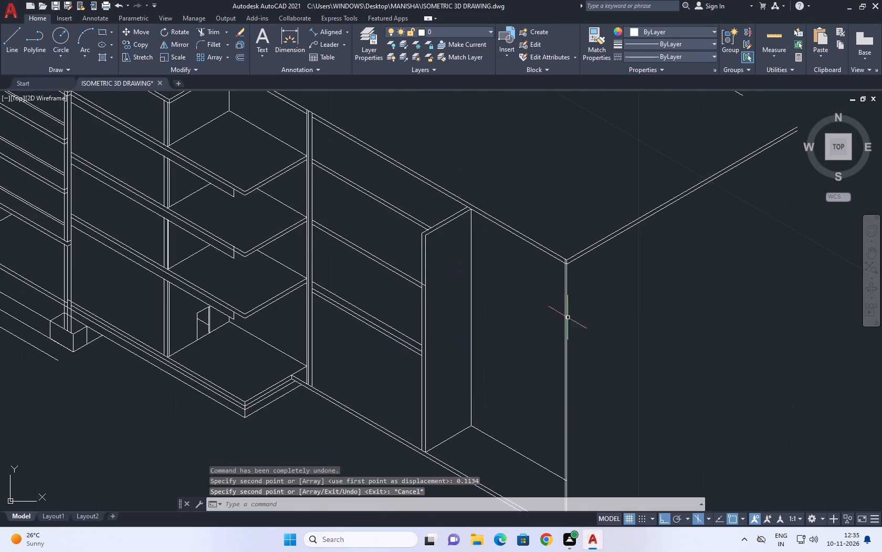
scroll(569, 303, up, 2)
click(558, 300)
click(555, 298)
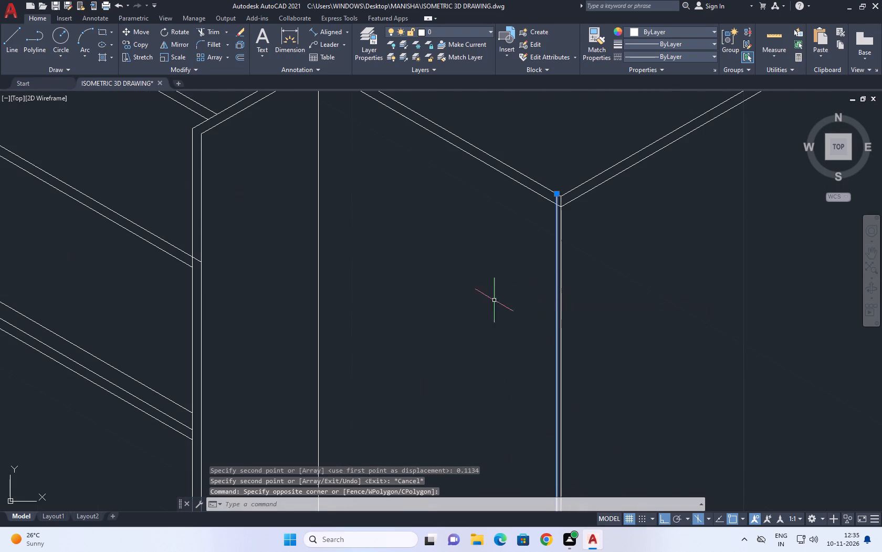
scroll(602, 324, down, 1)
click(144, 42)
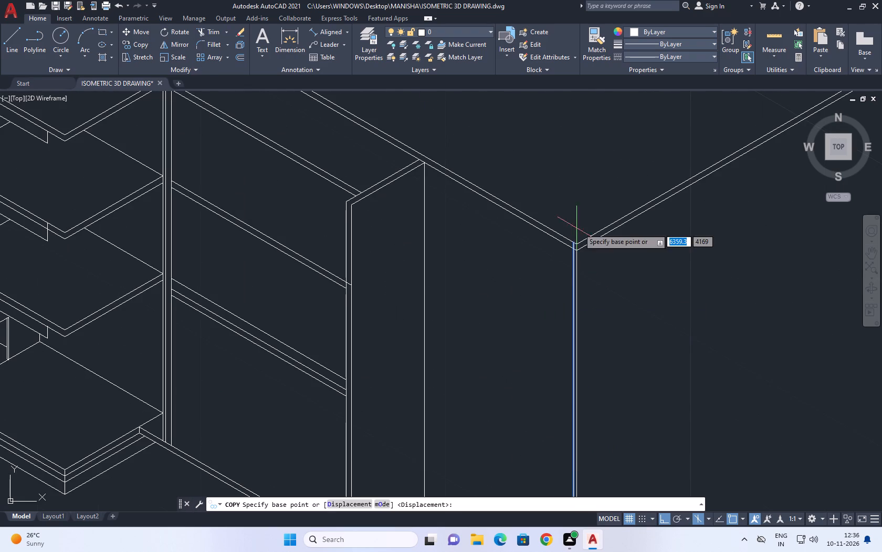
scroll(568, 241, up, 2)
click(575, 236)
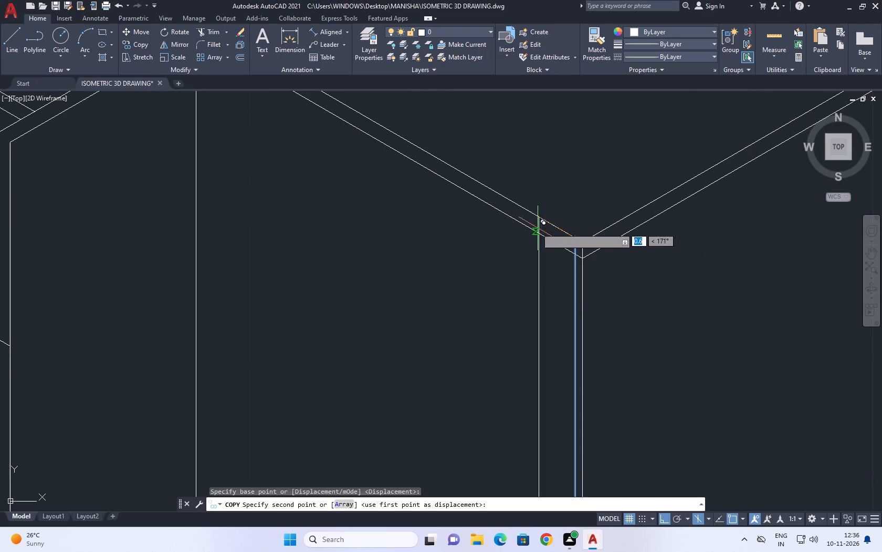
text(0.226)
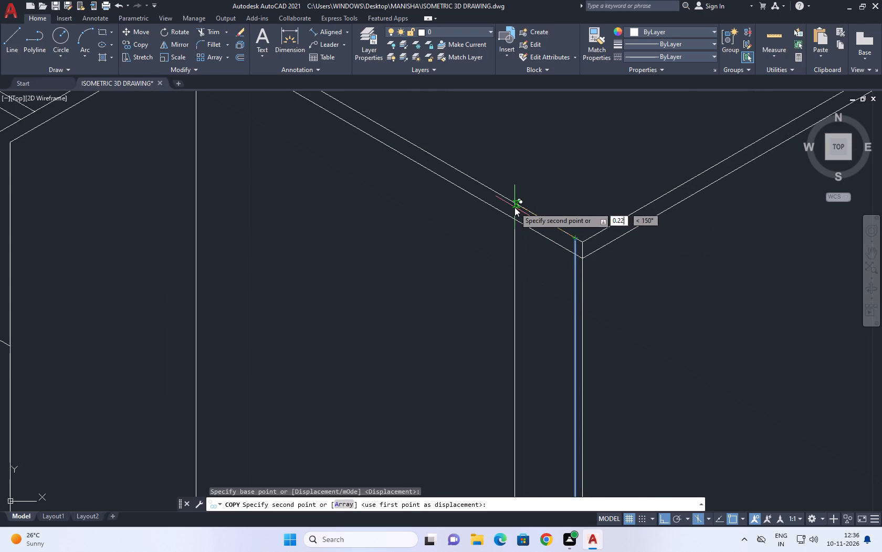
key(Return)
right_click(579, 146)
click(608, 157)
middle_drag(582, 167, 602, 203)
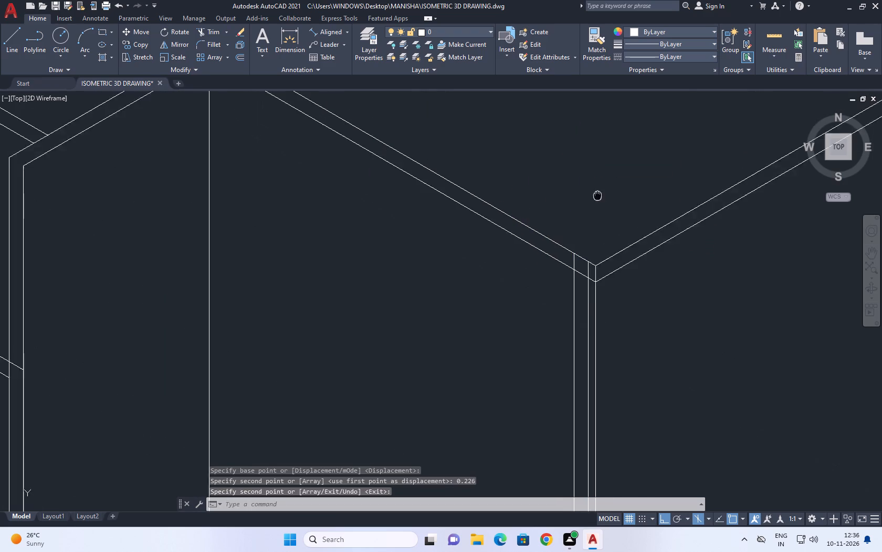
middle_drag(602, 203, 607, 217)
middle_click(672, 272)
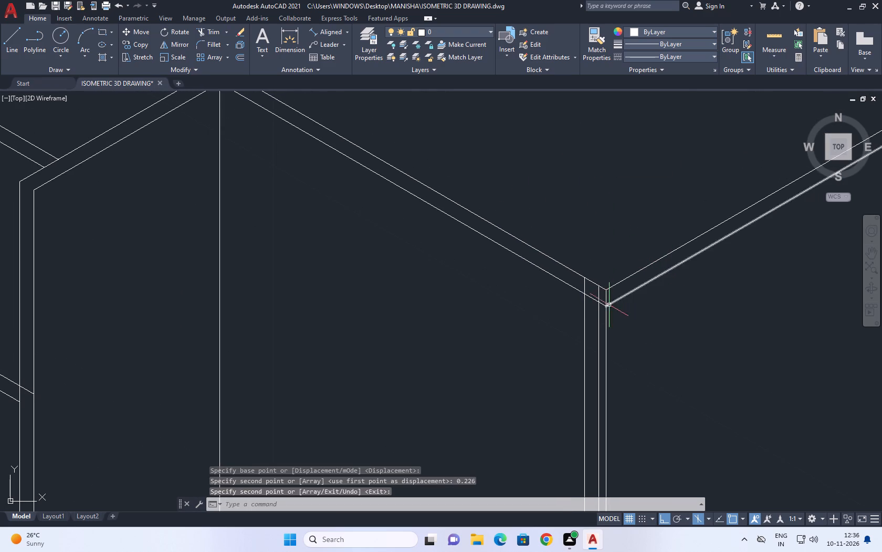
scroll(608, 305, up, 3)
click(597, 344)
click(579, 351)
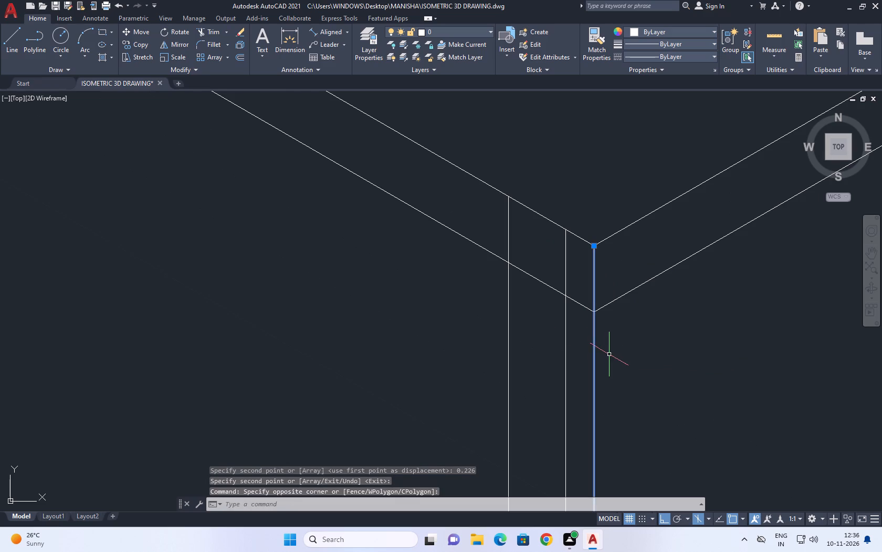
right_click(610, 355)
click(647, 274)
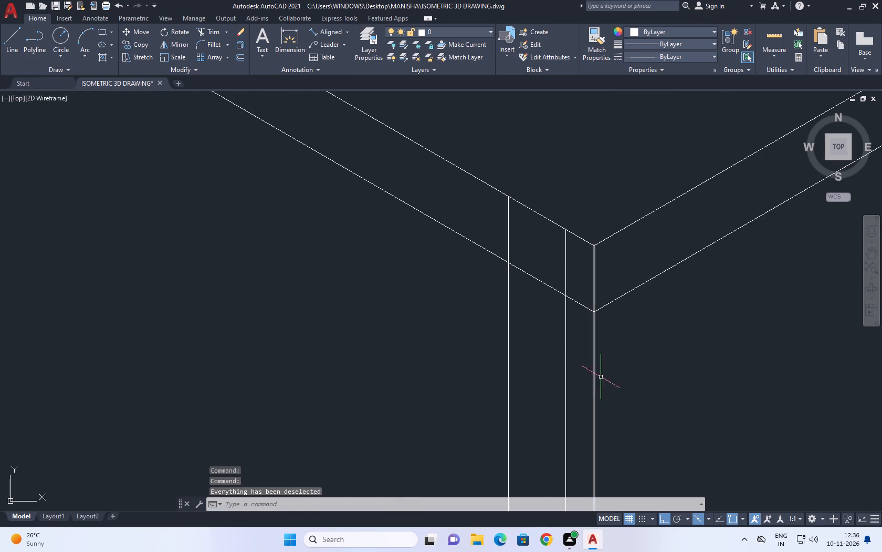
Move the three close verticals together so the one nearest the recess starts at the upper roof corner.
drag(623, 375, 590, 369)
drag(465, 369, 460, 374)
click(142, 31)
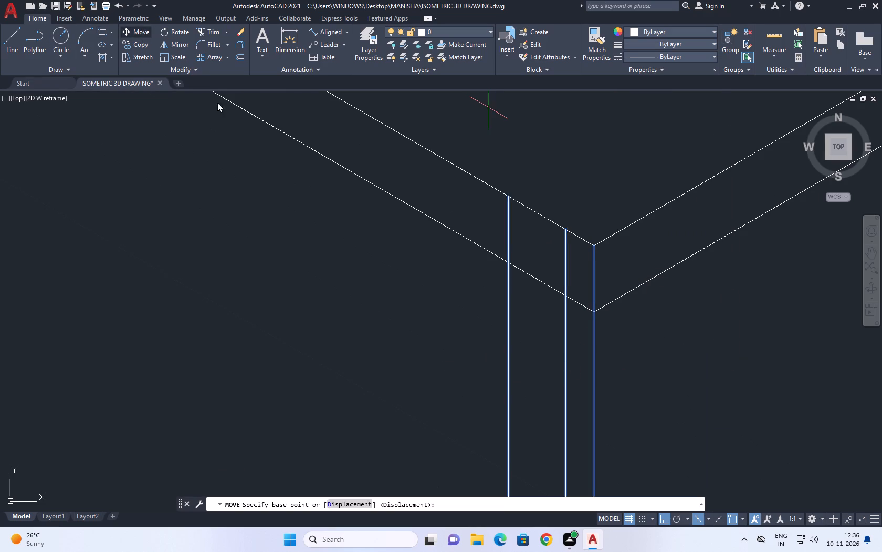
click(505, 194)
click(593, 243)
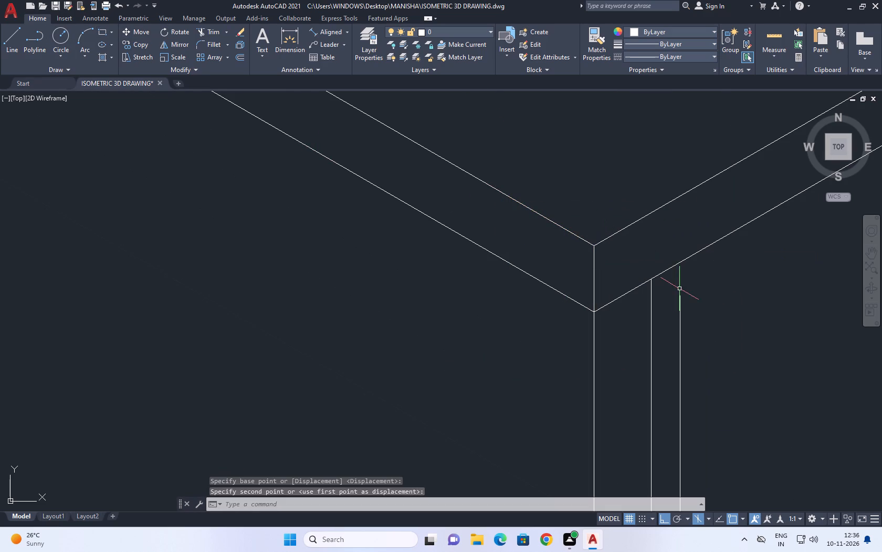
Move the two verticals nearest the recess back so the second one starts at the upper roof corner.
scroll(676, 280, down, 2)
middle_drag(706, 290, 641, 190)
click(605, 231)
drag(579, 242, 563, 245)
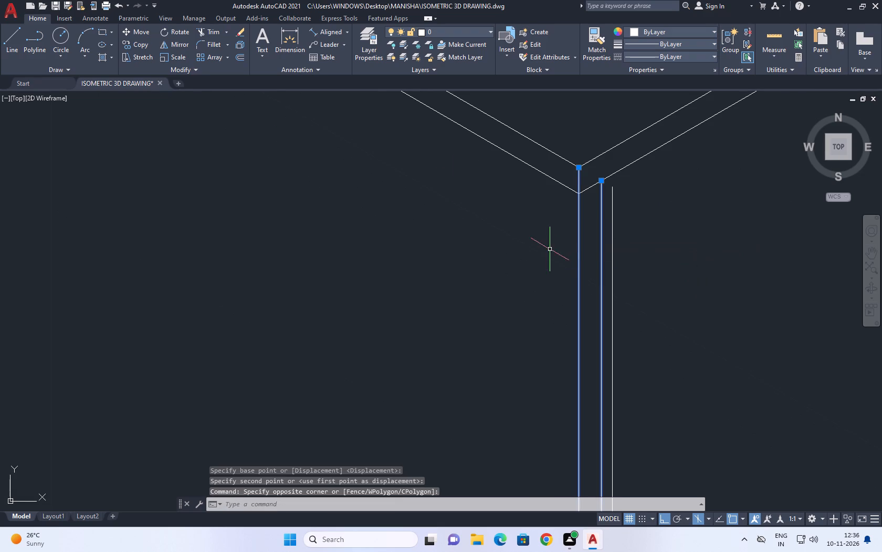
click(141, 35)
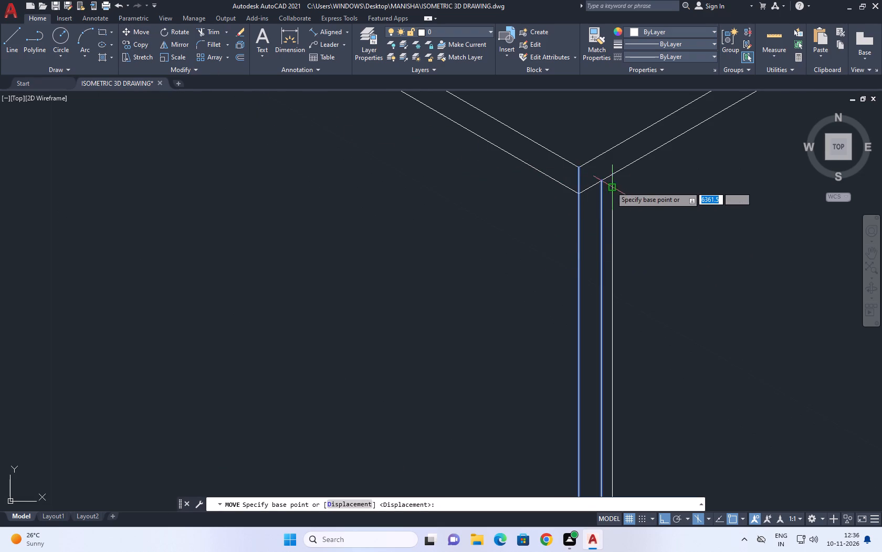
click(603, 179)
click(577, 168)
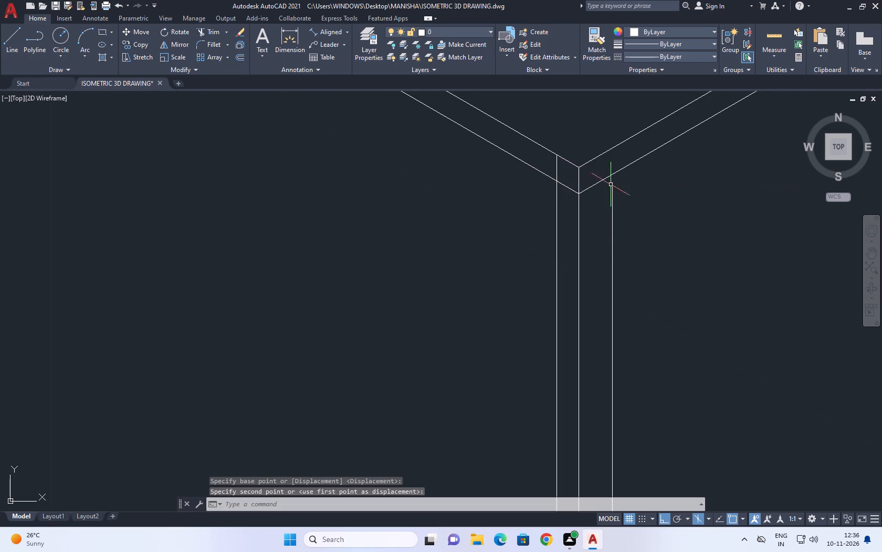
Erase the remaining vertical that stands outside the roof corner.
scroll(589, 179, down, 1)
click(610, 200)
click(592, 195)
right_click(625, 230)
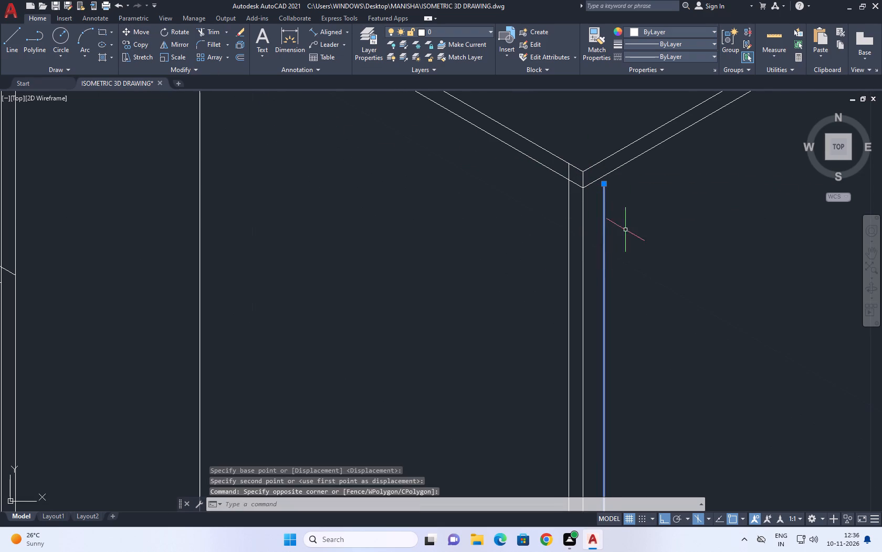
click(652, 296)
Copy the vertical at the outer roof corner 0.1134 along the roof edge on the side away from the recess.
click(592, 222)
click(577, 238)
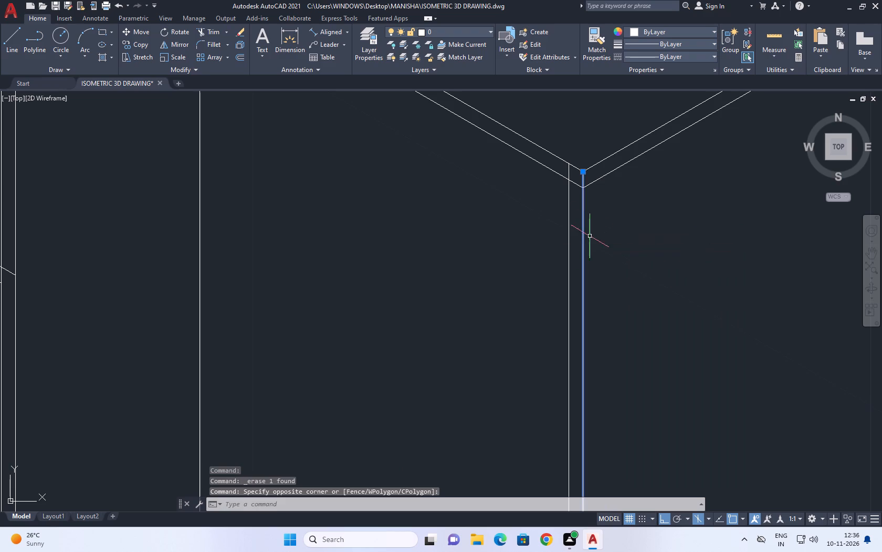
click(141, 47)
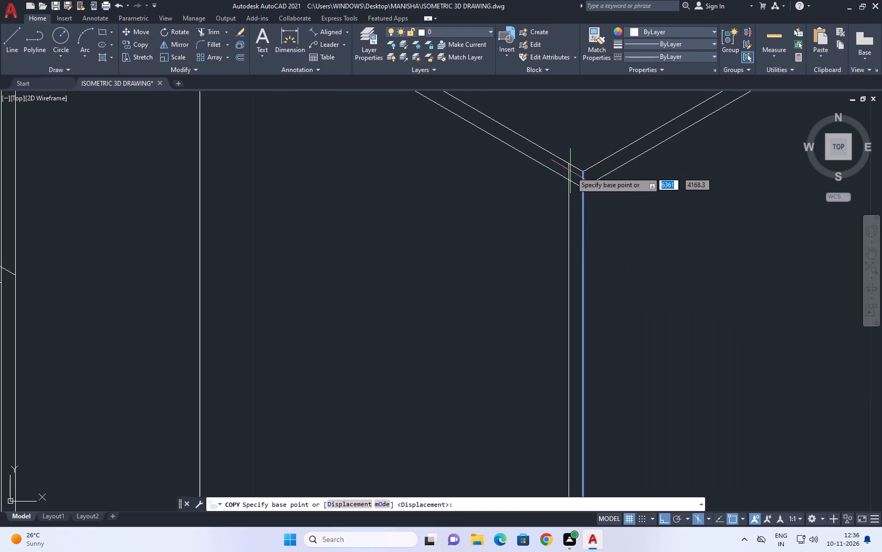
click(586, 170)
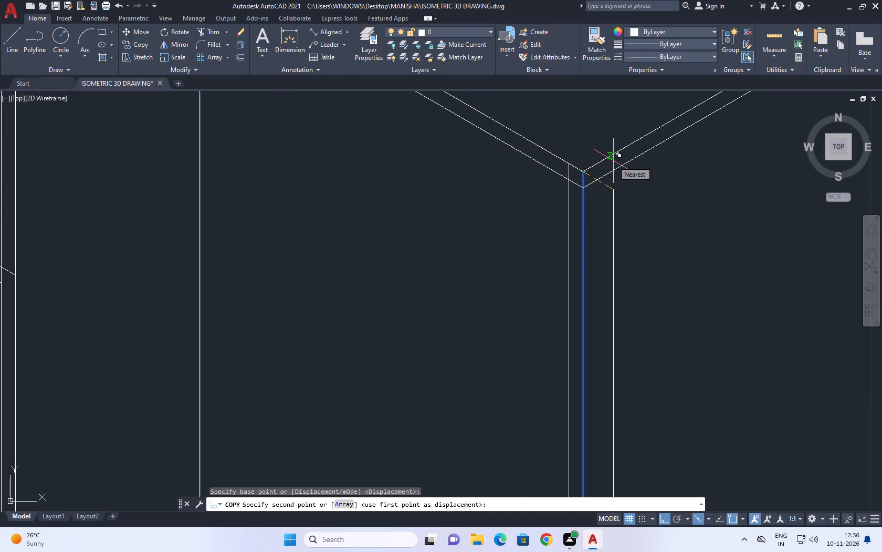
key(F5)
text(0.1131)
key(BackSpace)
key(4)
key(Return)
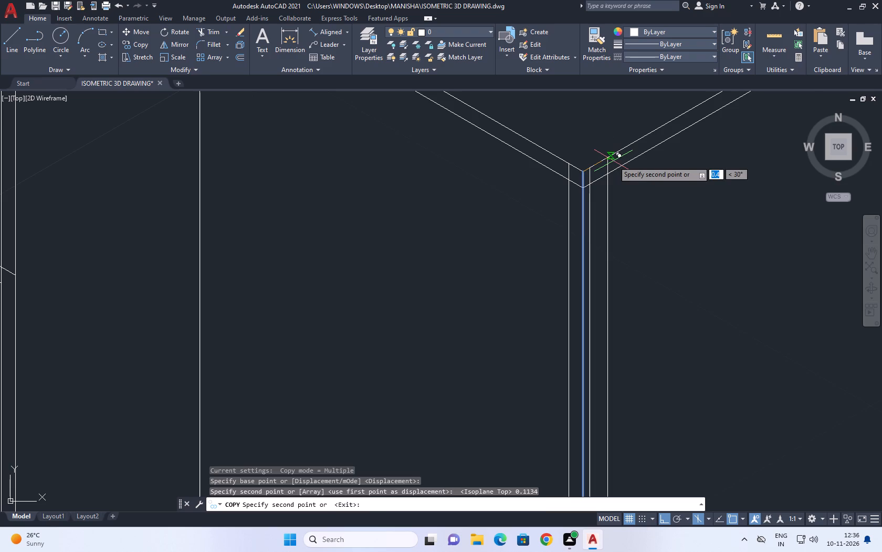
right_click(615, 229)
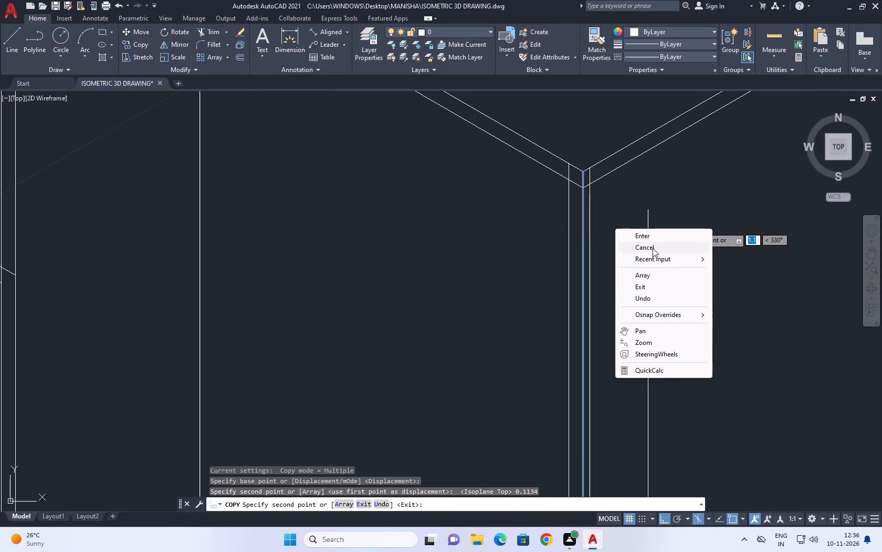
click(653, 248)
Trim the recess floor line back to the innermost of the three verticals at the outer corner.
scroll(620, 258, down, 4)
middle_drag(655, 282, 635, 266)
scroll(576, 401, up, 2)
middle_drag(637, 392, 629, 370)
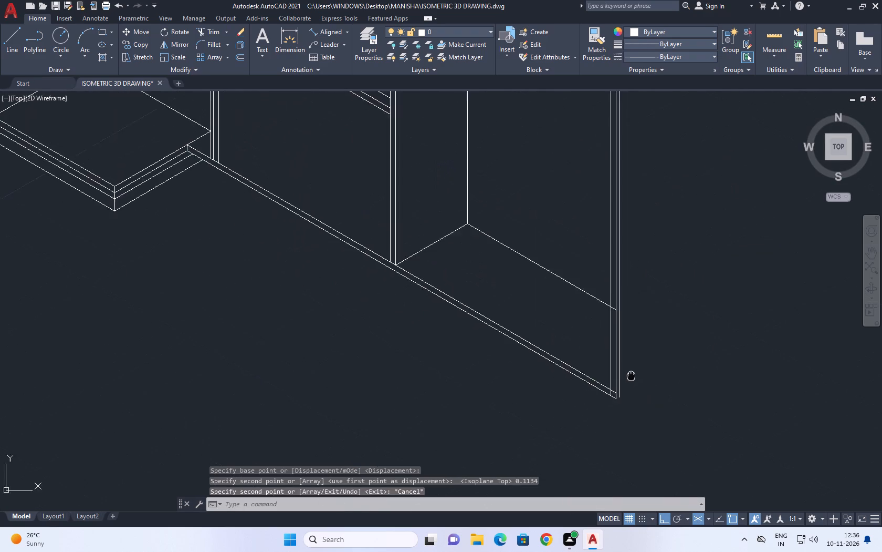
middle_drag(629, 370, 624, 358)
scroll(618, 381, up, 2)
middle_drag(541, 291, 549, 308)
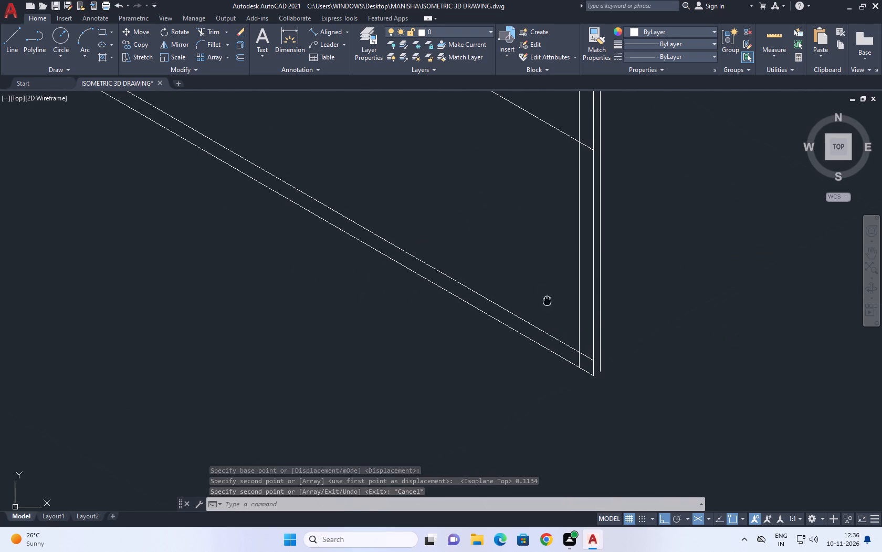
middle_drag(549, 308, 556, 359)
scroll(587, 367, down, 2)
click(210, 35)
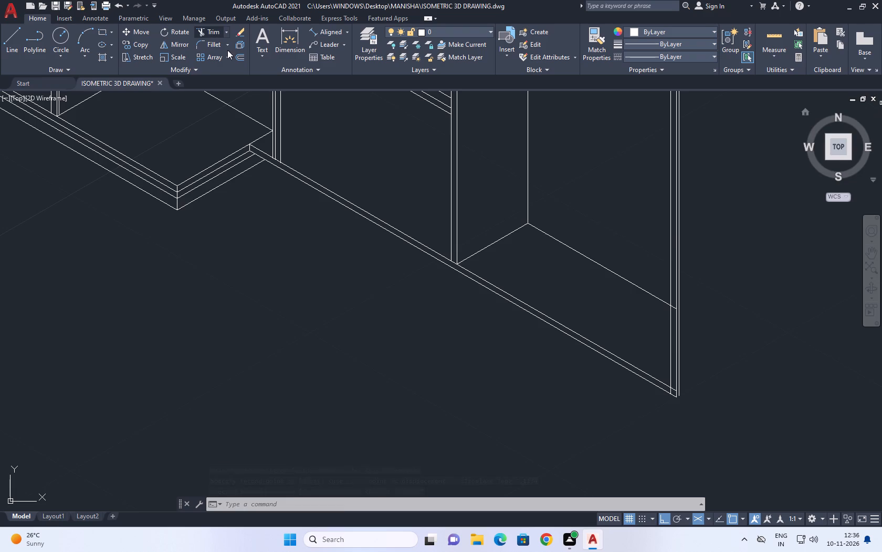
scroll(656, 319, up, 3)
click(731, 279)
click(730, 309)
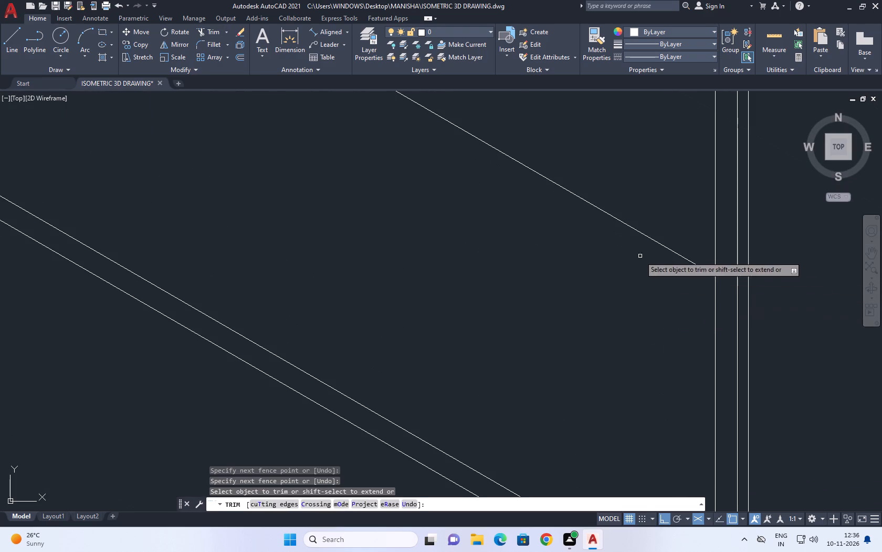
Trim the upper base line and the innermost vertical where they cross, leaving a clean corner at the foot of the wall.
scroll(638, 252, down, 3)
scroll(664, 347, up, 5)
click(646, 289)
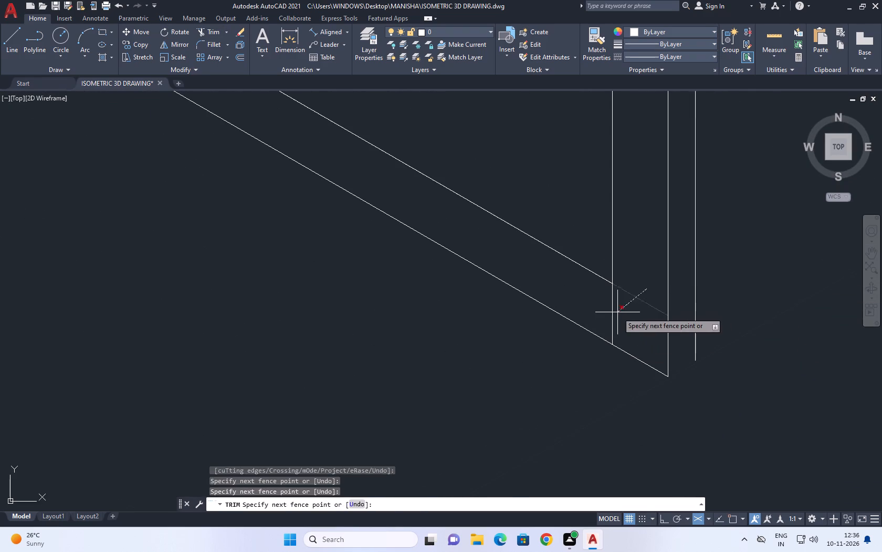
click(616, 312)
click(612, 309)
right_click(597, 301)
click(637, 315)
Fillet the lower base line with the outermost copied vertical so they meet at the bottom corner.
scroll(622, 309, down, 3)
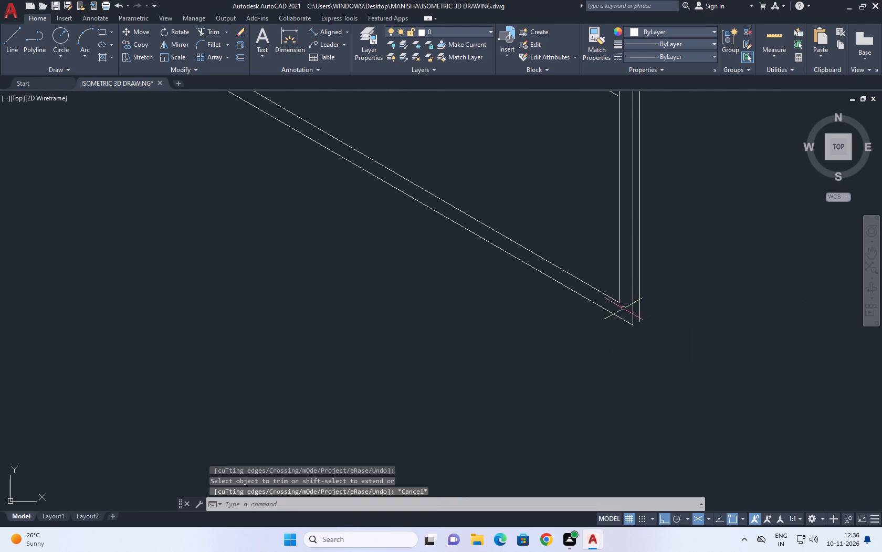
scroll(623, 309, down, 2)
middle_drag(631, 230, 632, 270)
scroll(629, 312, down, 3)
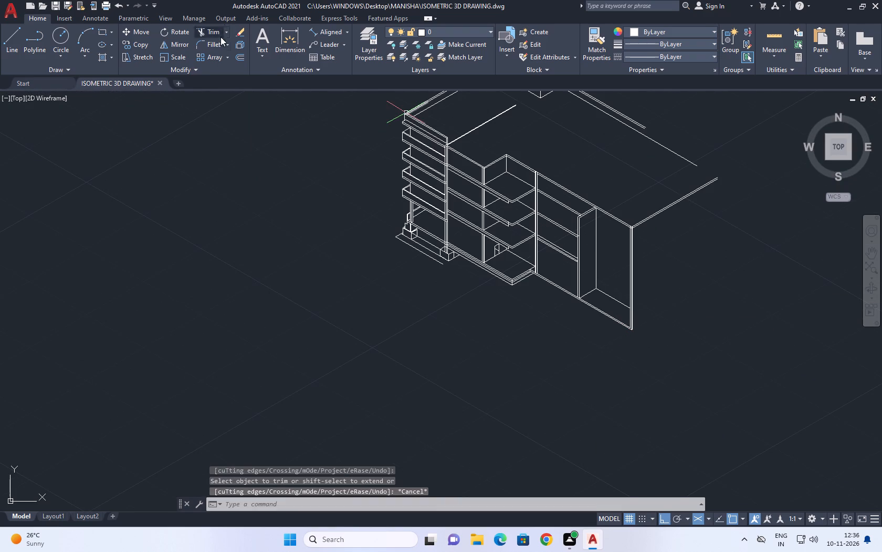
click(218, 42)
scroll(638, 338, up, 5)
scroll(519, 283, up, 2)
click(525, 315)
click(569, 318)
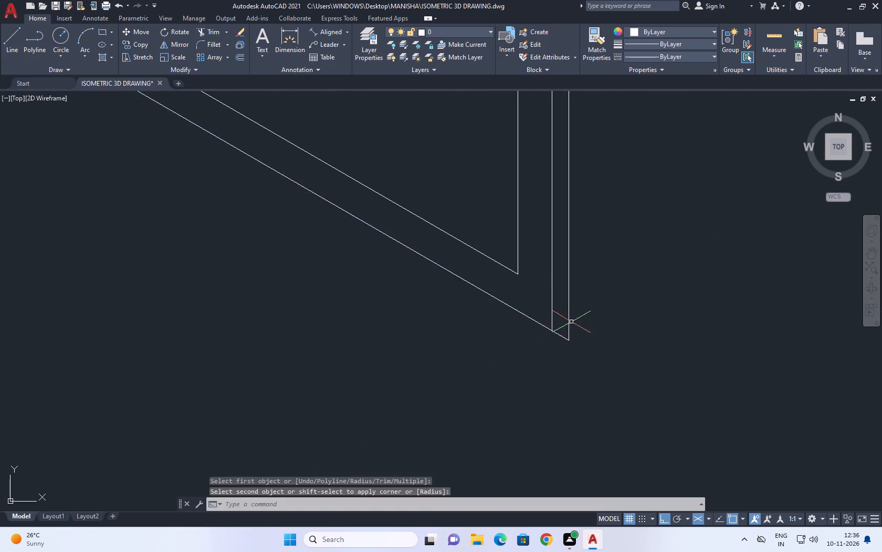
Trim the three corner verticals between the two roof edge lines so they start at the lower roof line.
scroll(571, 322, down, 6)
middle_drag(581, 265, 574, 297)
scroll(570, 207, up, 2)
middle_drag(564, 149, 552, 229)
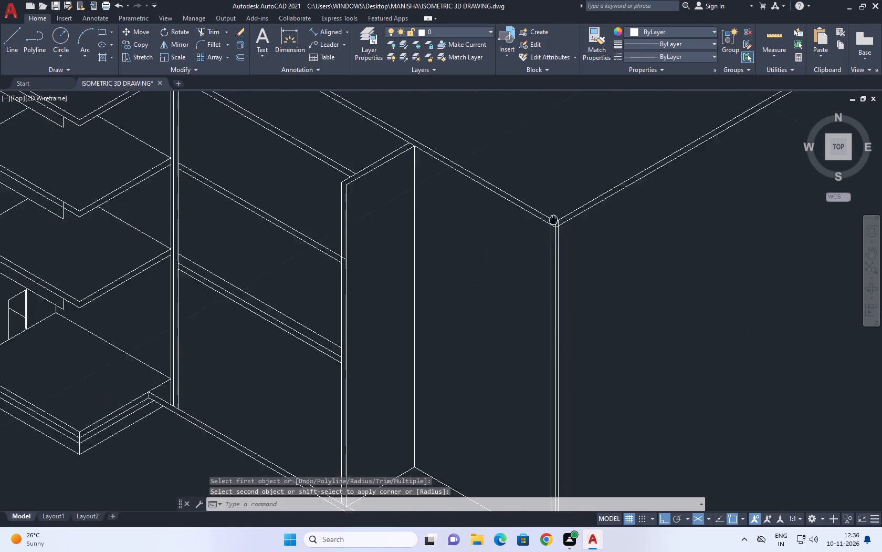
middle_drag(552, 229, 538, 309)
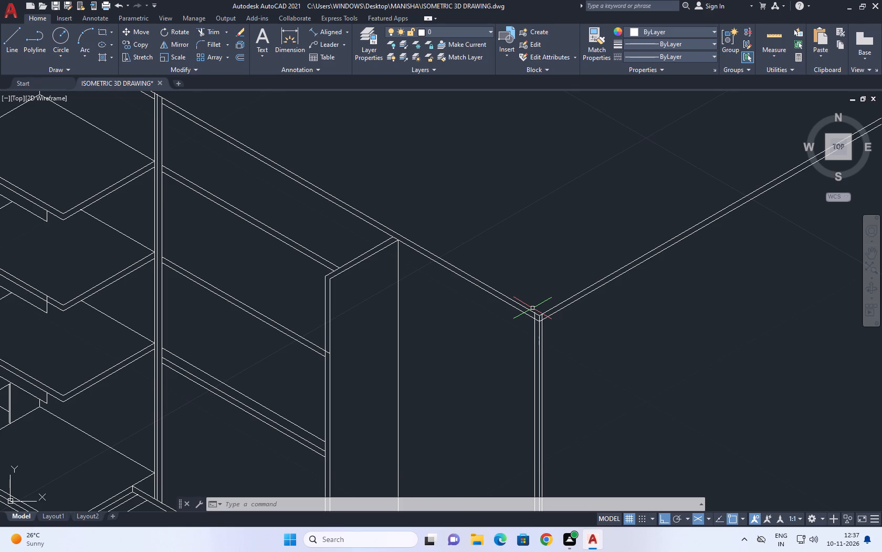
middle_drag(539, 349, 535, 344)
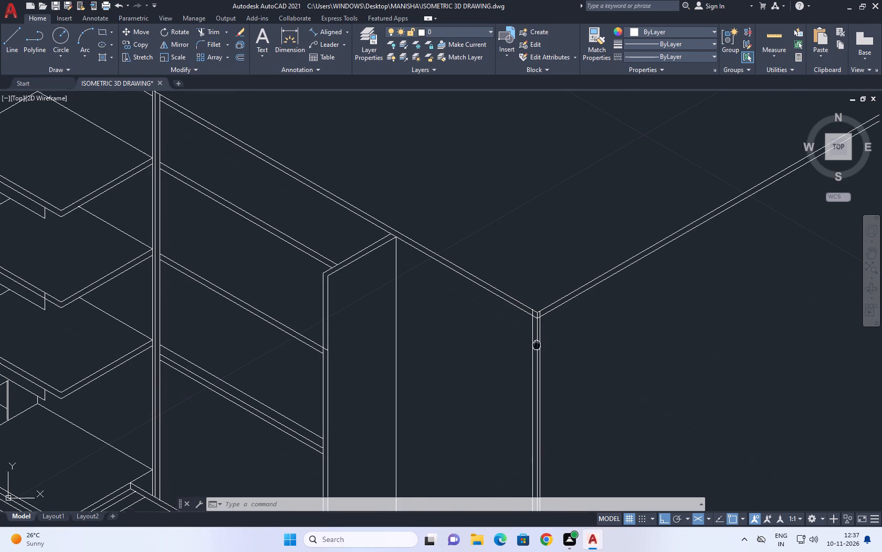
middle_drag(535, 344, 535, 342)
scroll(539, 336, down, 1)
scroll(535, 308, up, 4)
middle_drag(587, 373, 529, 278)
scroll(434, 209, up, 1)
click(213, 35)
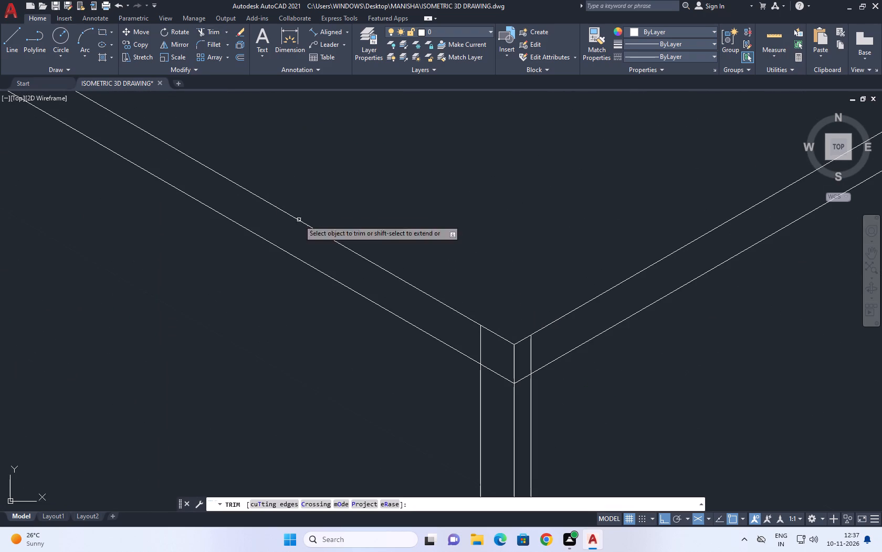
scroll(496, 368, up, 3)
click(650, 298)
click(417, 273)
right_click(448, 297)
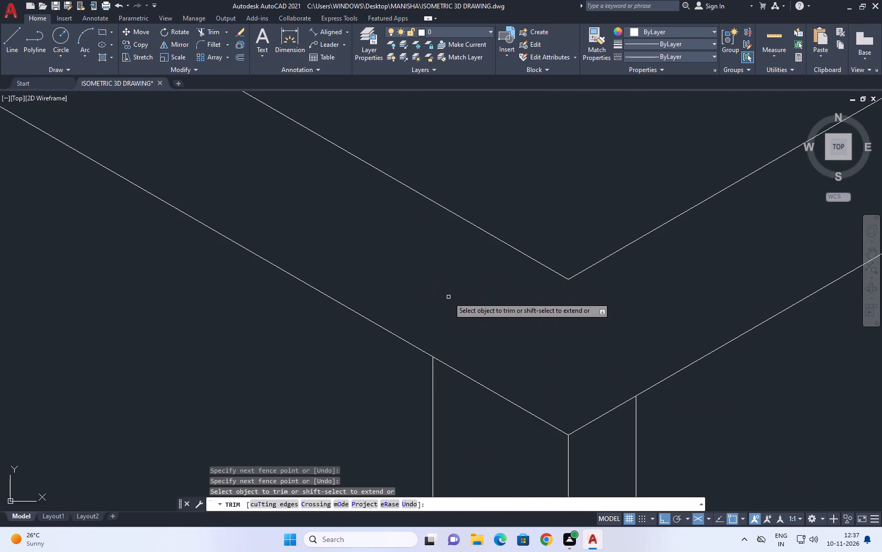
click(478, 319)
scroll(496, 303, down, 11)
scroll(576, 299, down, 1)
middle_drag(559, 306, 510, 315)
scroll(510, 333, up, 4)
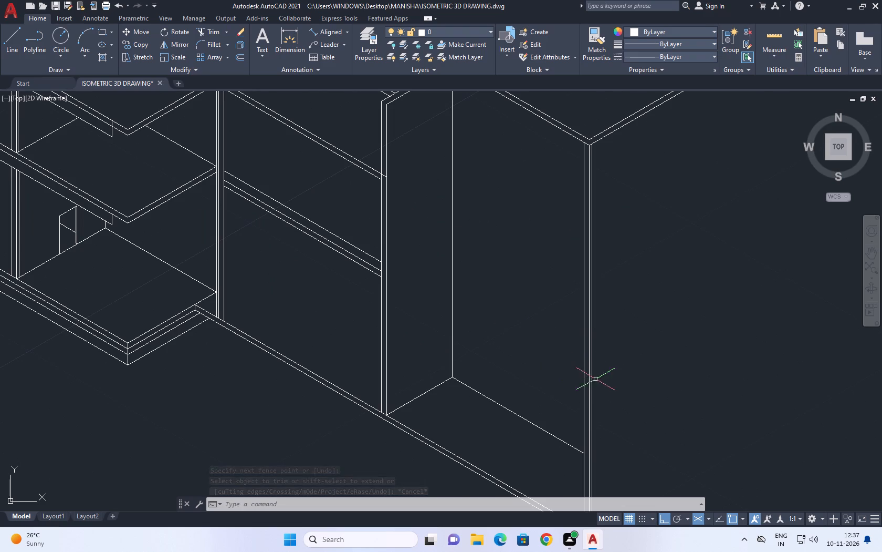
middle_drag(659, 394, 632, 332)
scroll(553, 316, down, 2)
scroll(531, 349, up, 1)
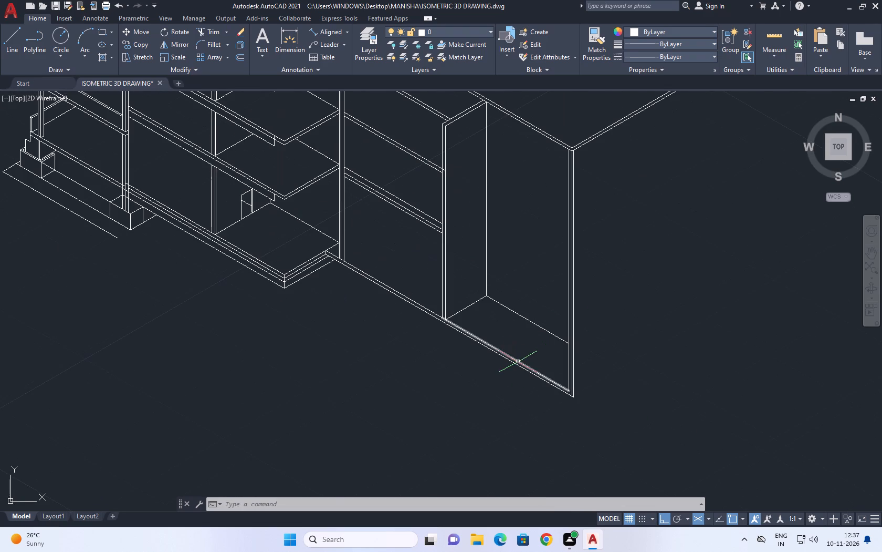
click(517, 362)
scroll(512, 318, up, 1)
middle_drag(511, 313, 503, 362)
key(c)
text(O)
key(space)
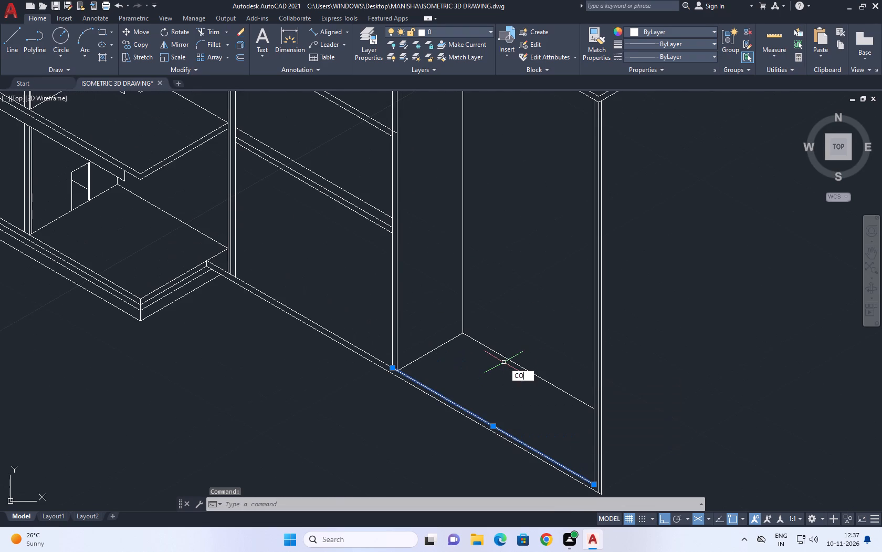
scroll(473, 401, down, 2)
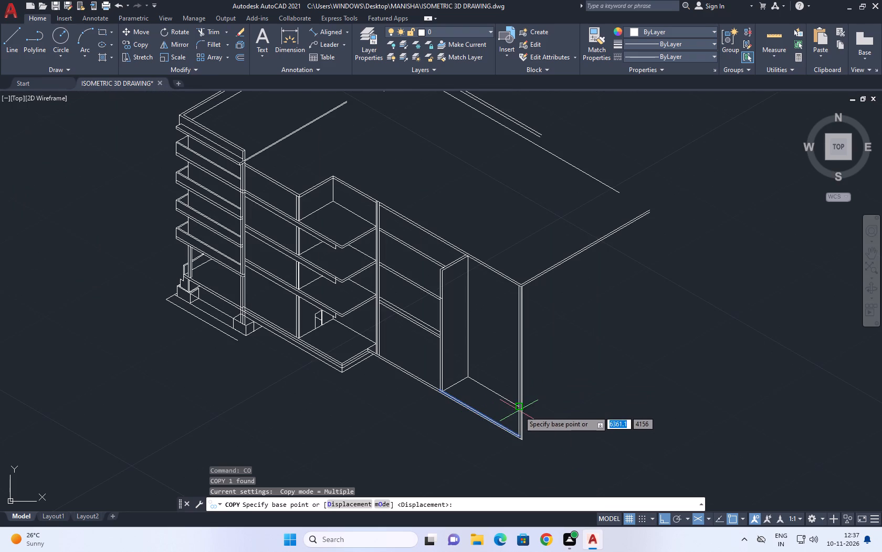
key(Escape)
Copy the lower base line of the extension wall 0.226 straight down.
scroll(370, 354, up, 4)
middle_drag(395, 359, 393, 346)
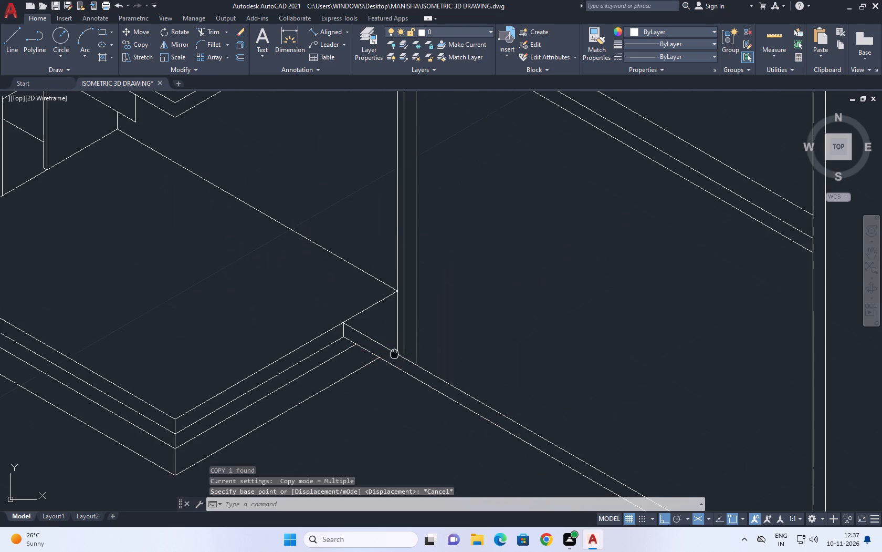
middle_drag(393, 346, 398, 264)
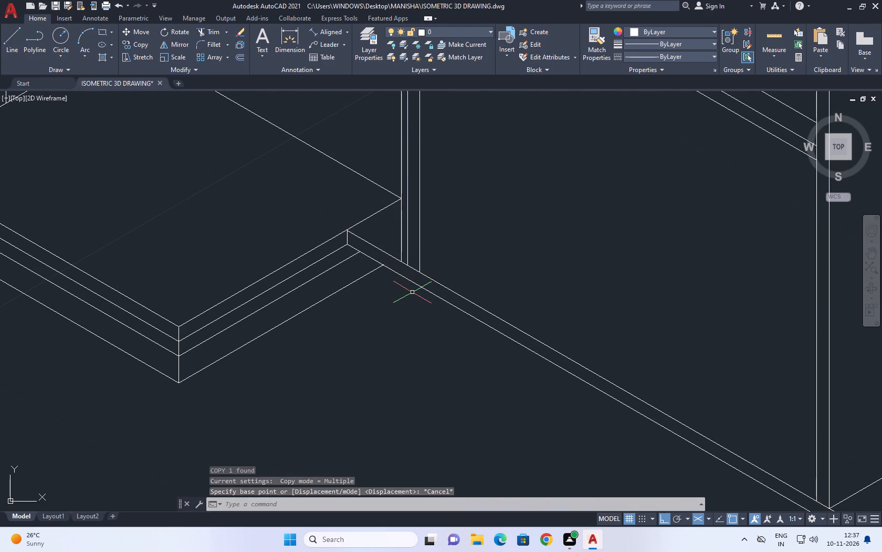
scroll(395, 273, up, 1)
click(397, 271)
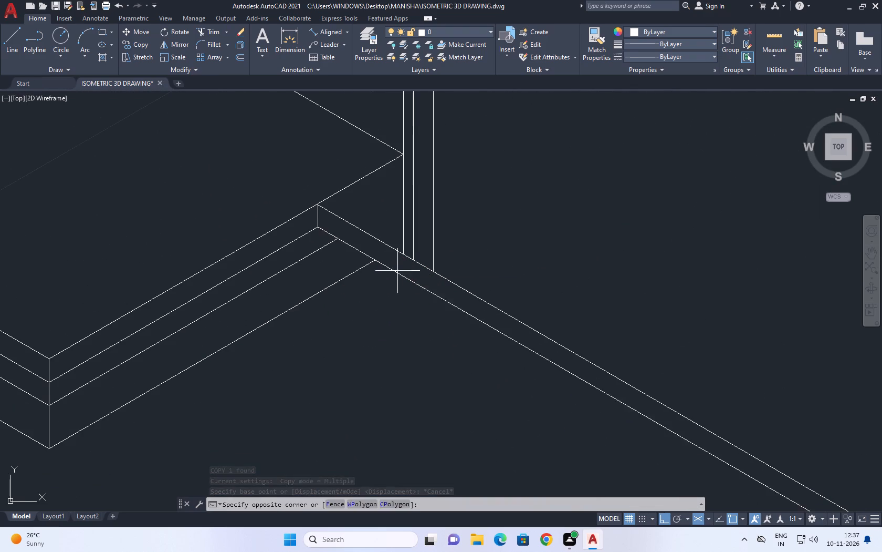
click(391, 286)
middle_drag(417, 294, 456, 251)
key(c)
key(o)
key(space)
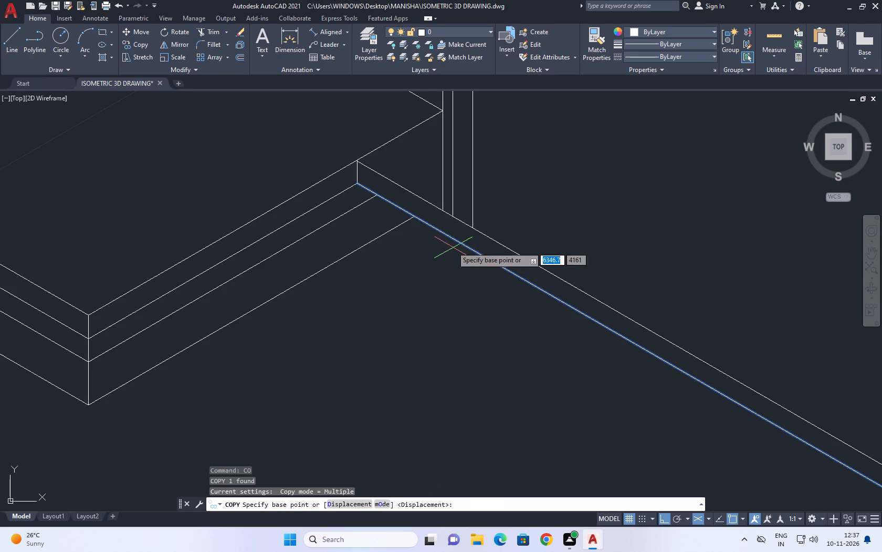
click(449, 242)
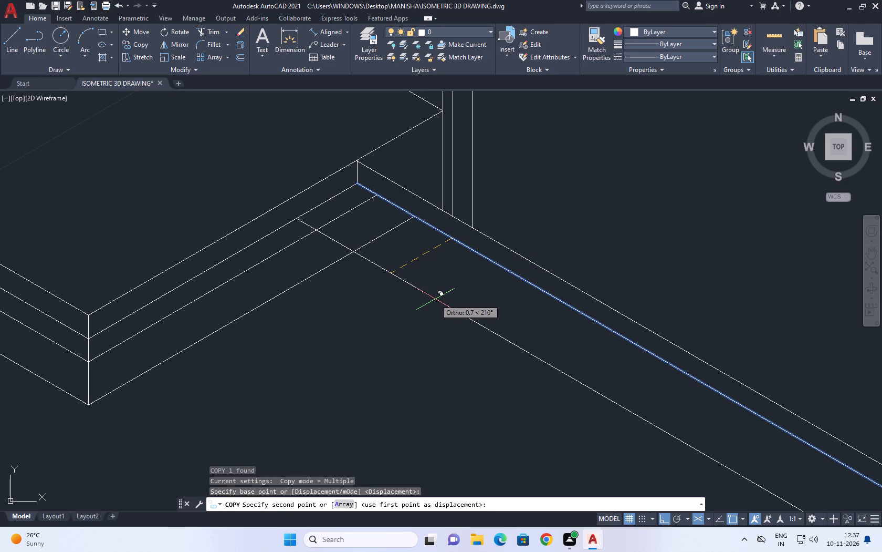
key(F5)
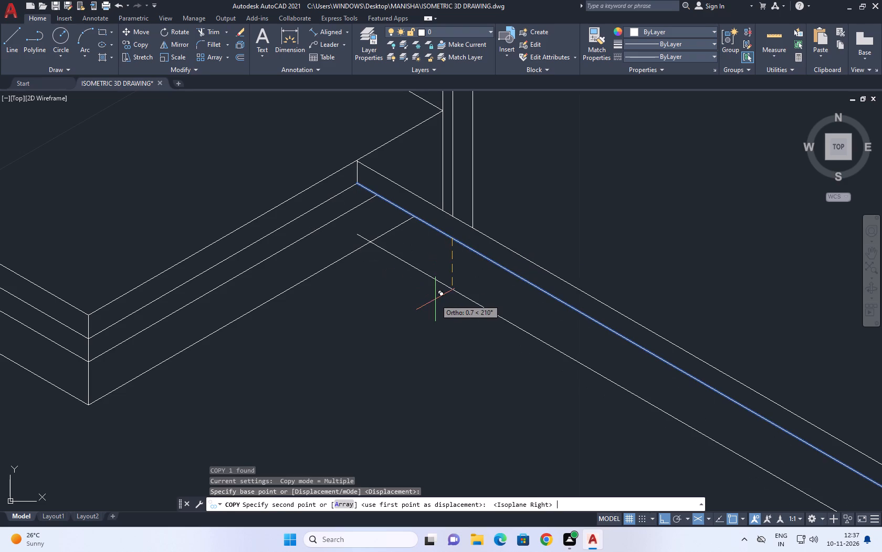
text(0.226)
key(Return)
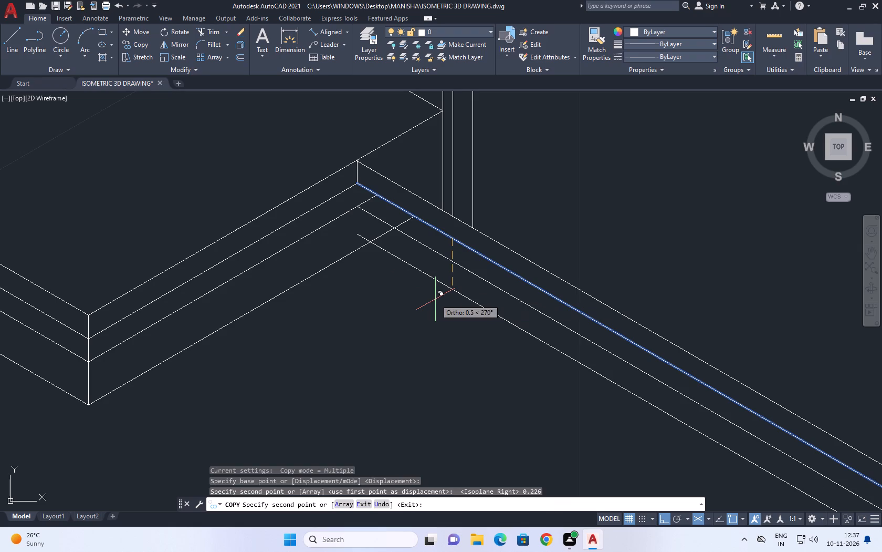
right_click(566, 208)
click(605, 225)
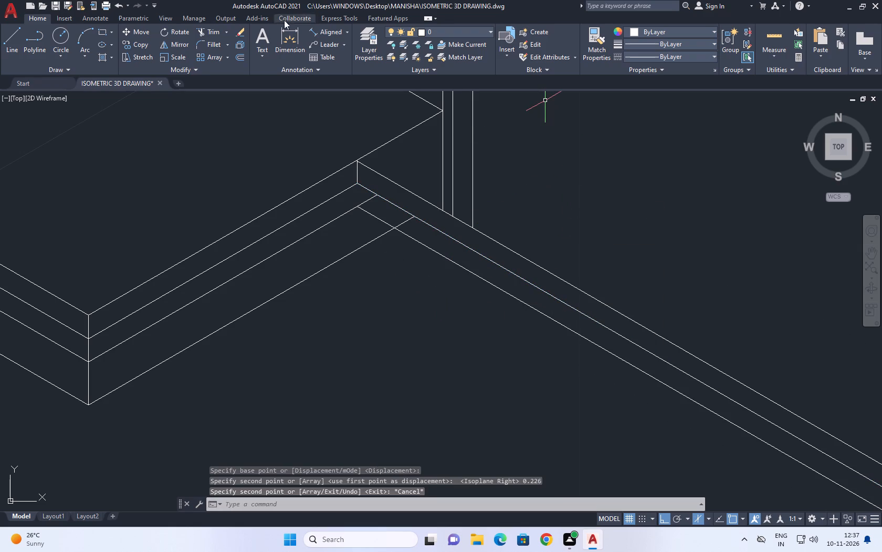
Trim the overlapping ends of the copied base line and the platform's lowest edge so they form a corner.
click(131, 32)
click(206, 29)
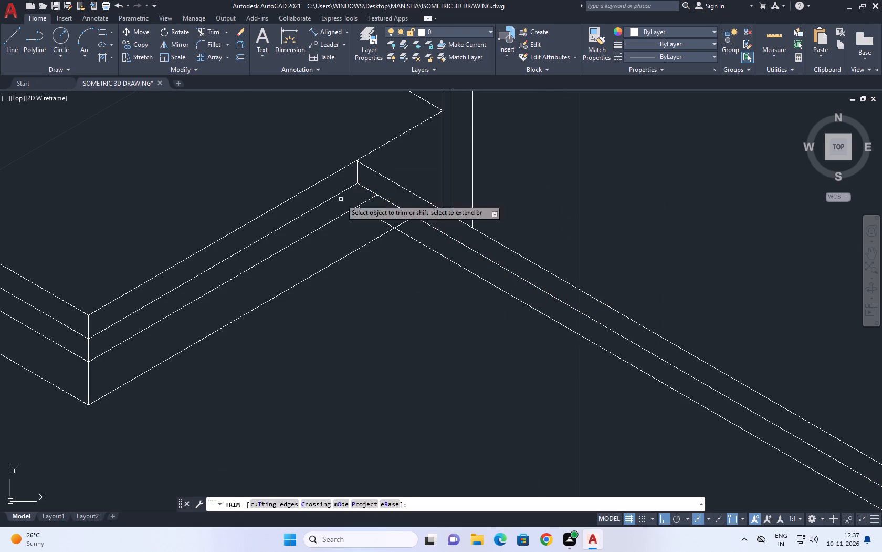
scroll(370, 213, up, 3)
drag(346, 231, 356, 236)
click(529, 268)
right_click(435, 220)
click(465, 236)
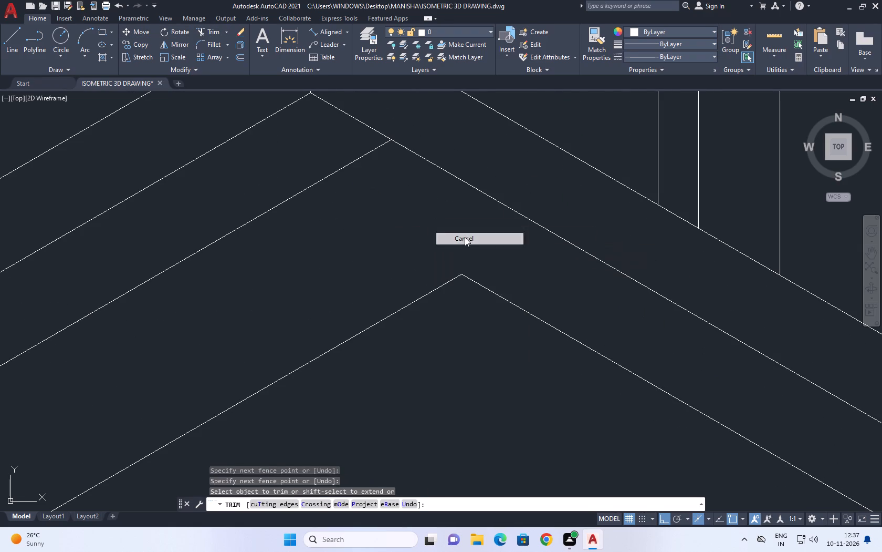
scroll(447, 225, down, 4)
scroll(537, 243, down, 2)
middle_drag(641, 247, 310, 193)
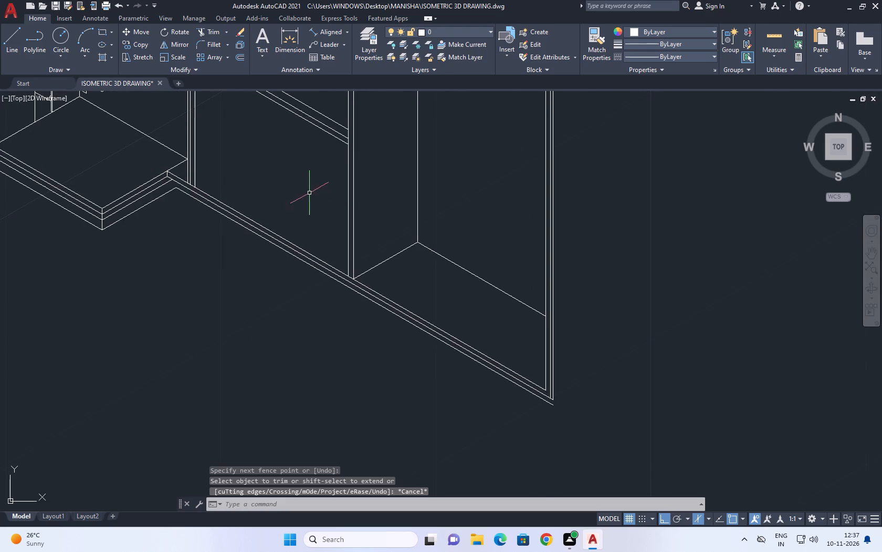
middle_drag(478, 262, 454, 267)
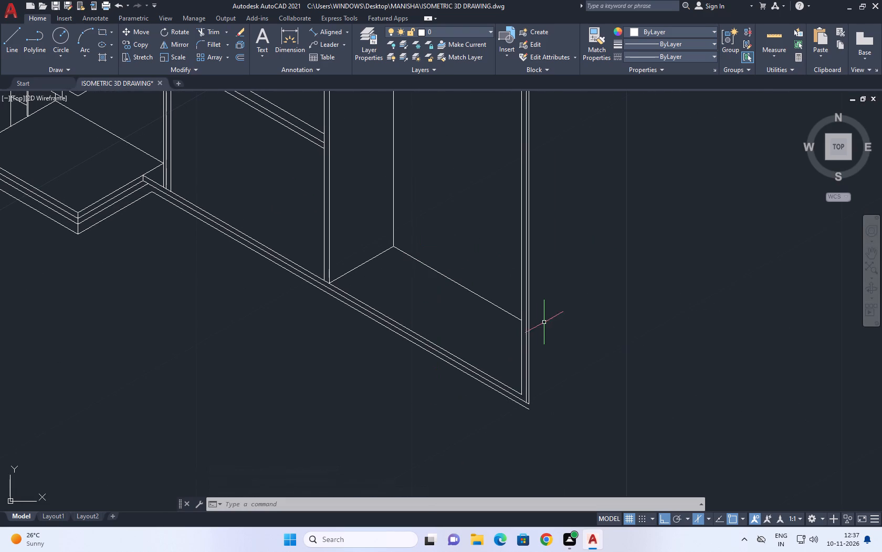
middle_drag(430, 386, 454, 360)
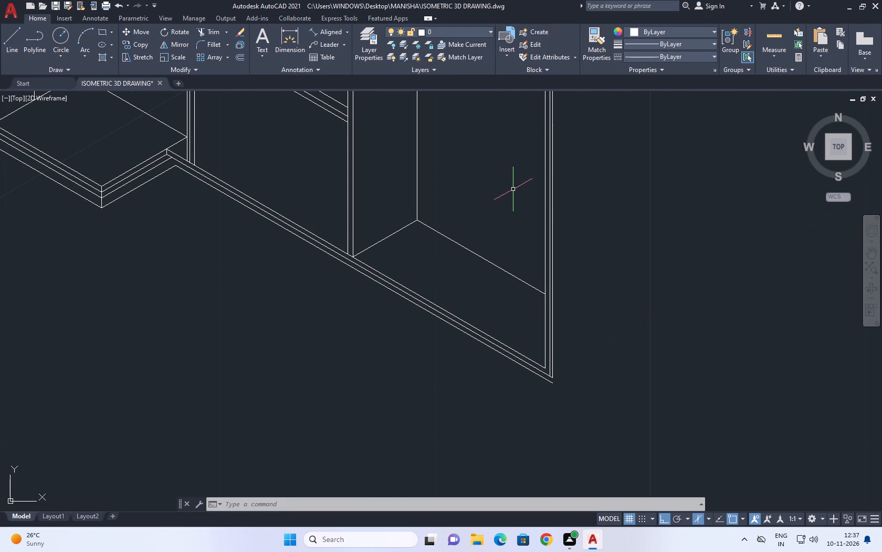
Extend the uppermost base line of the extension wall to the outermost corner vertical.
scroll(528, 373, up, 3)
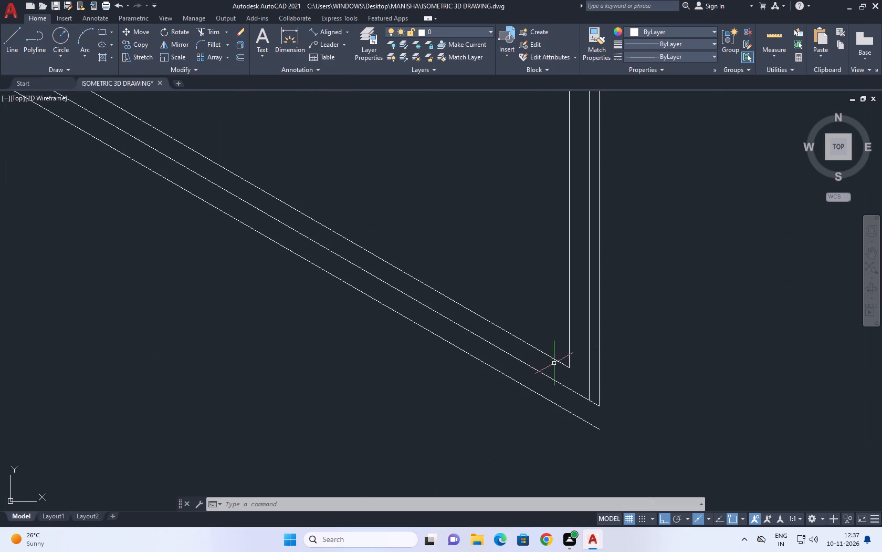
middle_drag(572, 355, 535, 341)
key(e)
key(x)
key(space)
click(527, 357)
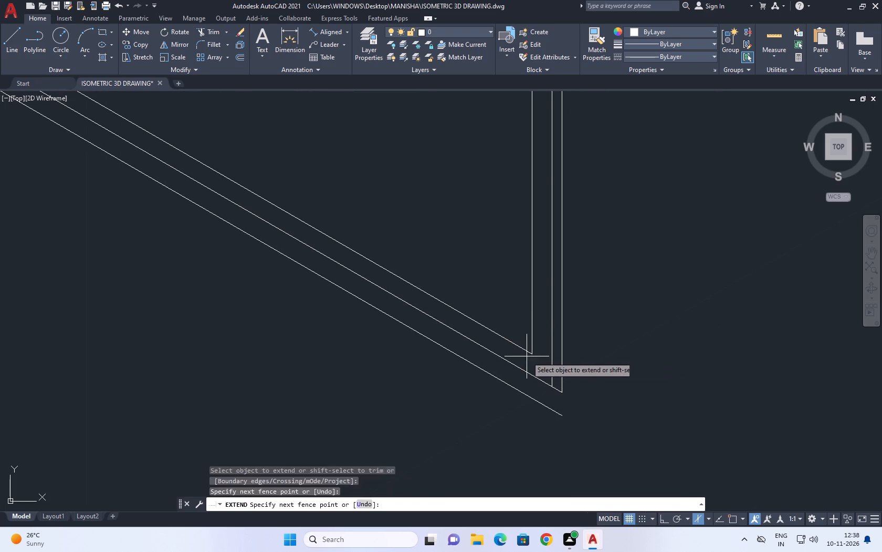
click(530, 348)
click(532, 361)
click(550, 353)
key(space)
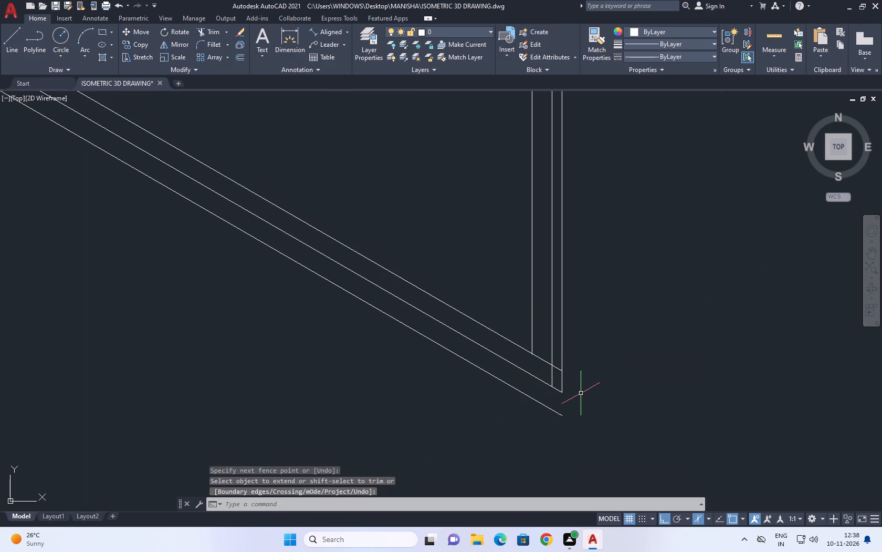
Trim the middle corner vertical where it runs below the extended upper base line.
key(t)
key(r)
key(space)
click(553, 376)
click(530, 365)
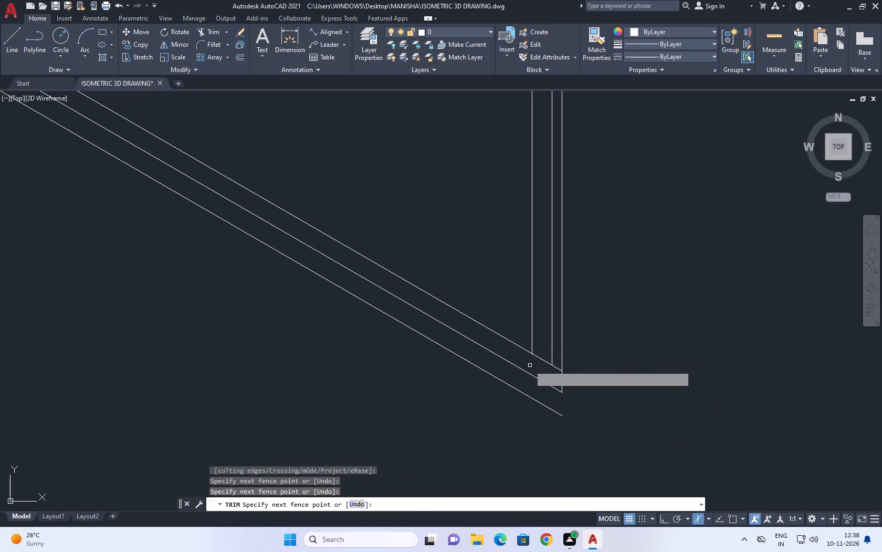
key(space)
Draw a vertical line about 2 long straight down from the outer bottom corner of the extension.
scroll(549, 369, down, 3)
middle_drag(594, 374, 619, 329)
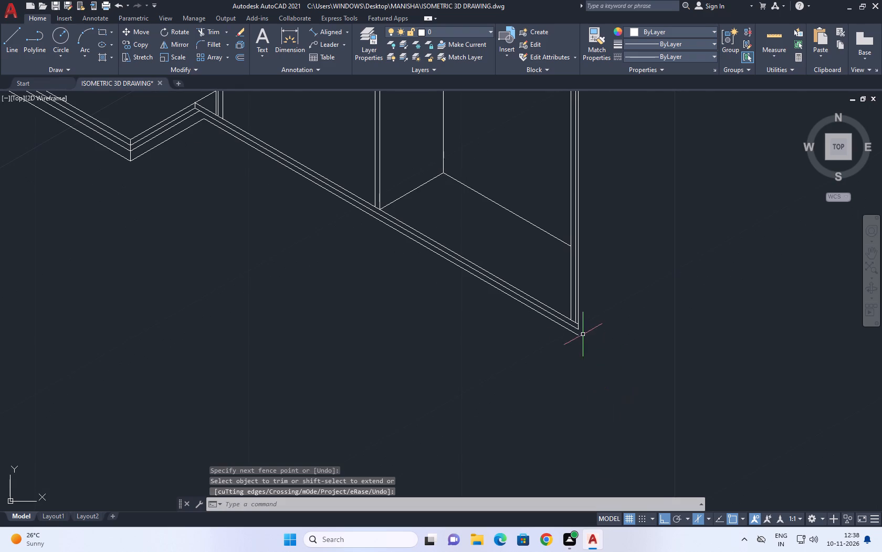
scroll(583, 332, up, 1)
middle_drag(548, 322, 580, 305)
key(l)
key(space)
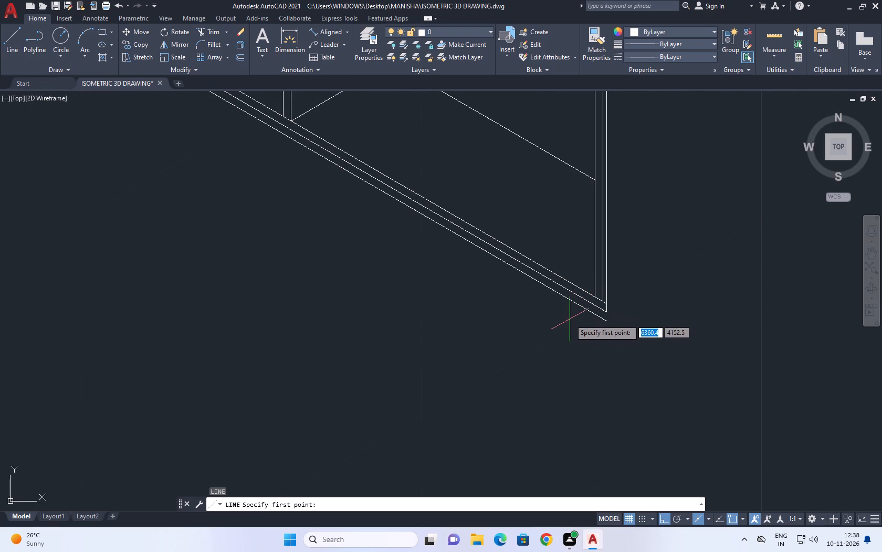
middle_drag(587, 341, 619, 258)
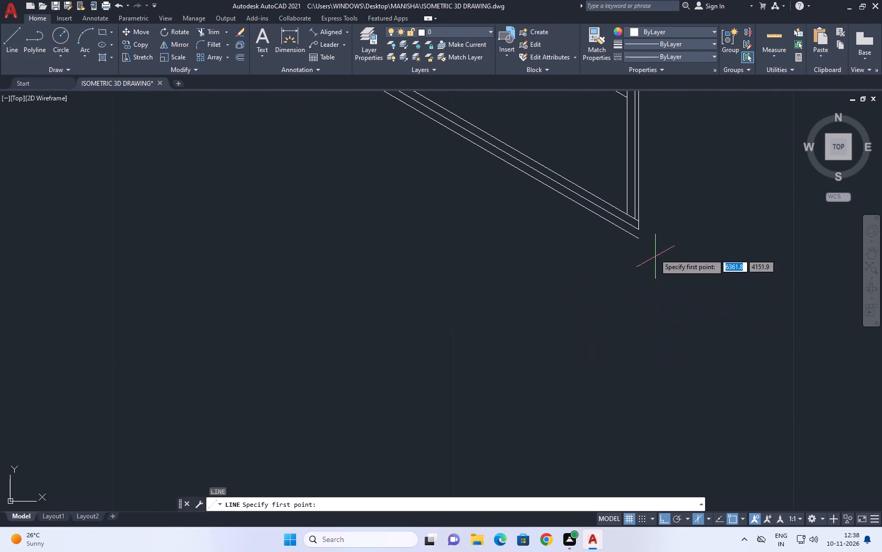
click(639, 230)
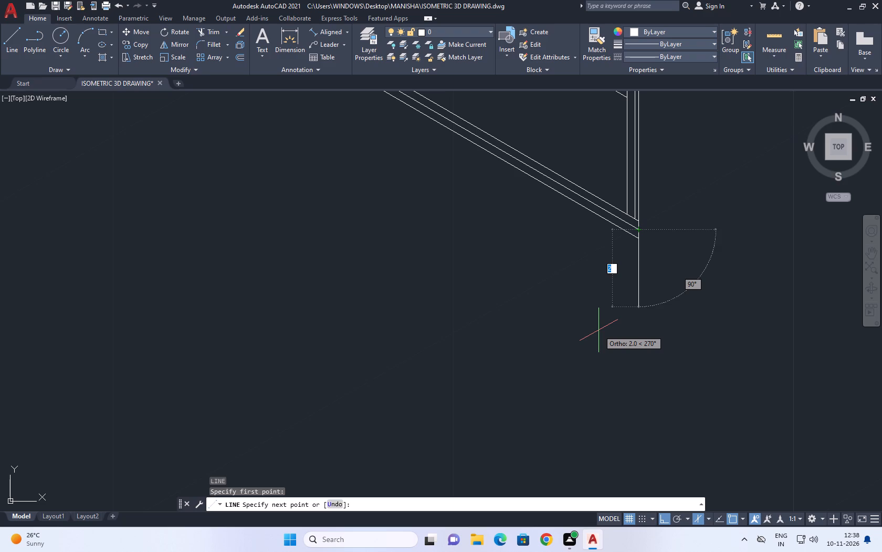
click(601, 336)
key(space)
Draw a ground line from the front footing's bottom corner, parallel to the building base, past the extension's outer corner.
scroll(634, 303, down, 3)
key(space)
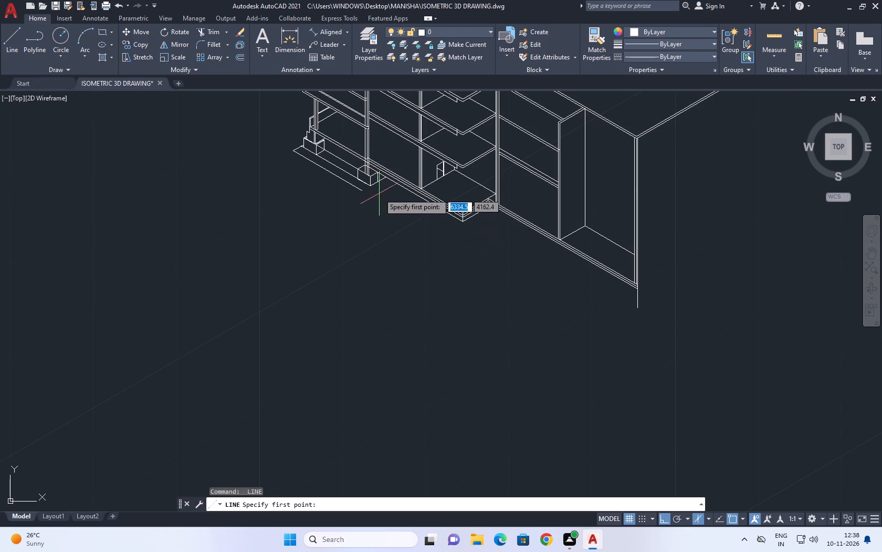
click(373, 188)
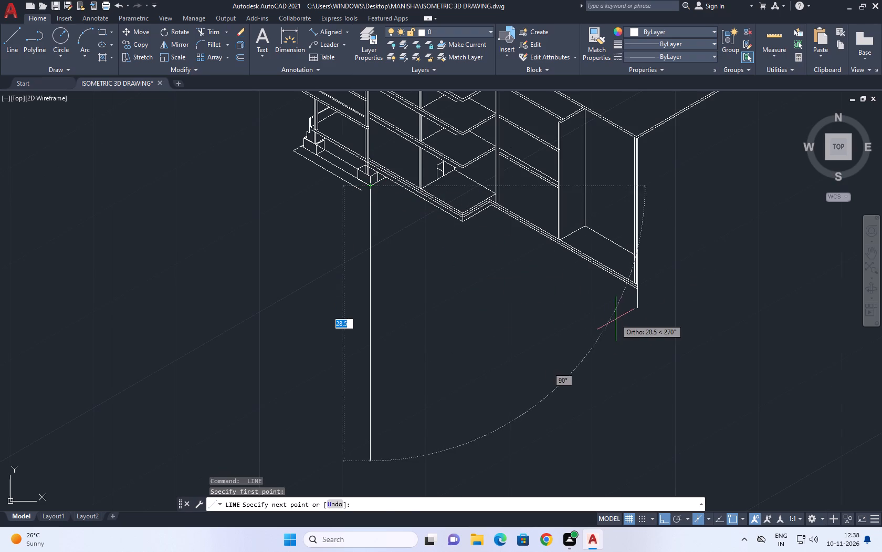
key(F5)
click(697, 330)
key(space)
middle_drag(569, 286, 572, 297)
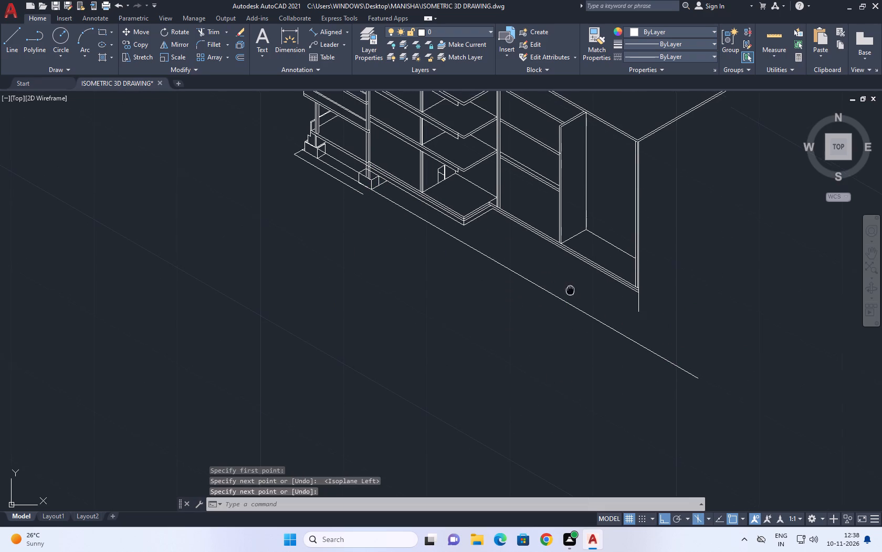
middle_drag(572, 297, 589, 332)
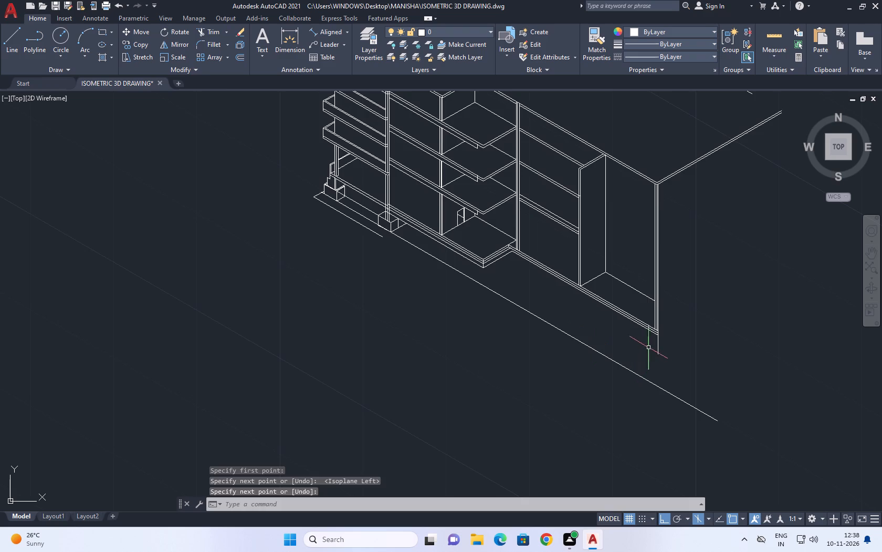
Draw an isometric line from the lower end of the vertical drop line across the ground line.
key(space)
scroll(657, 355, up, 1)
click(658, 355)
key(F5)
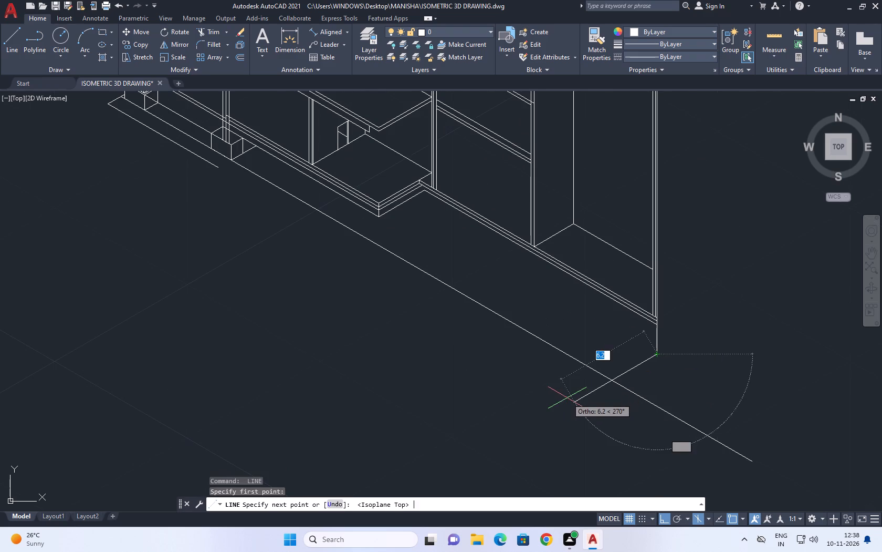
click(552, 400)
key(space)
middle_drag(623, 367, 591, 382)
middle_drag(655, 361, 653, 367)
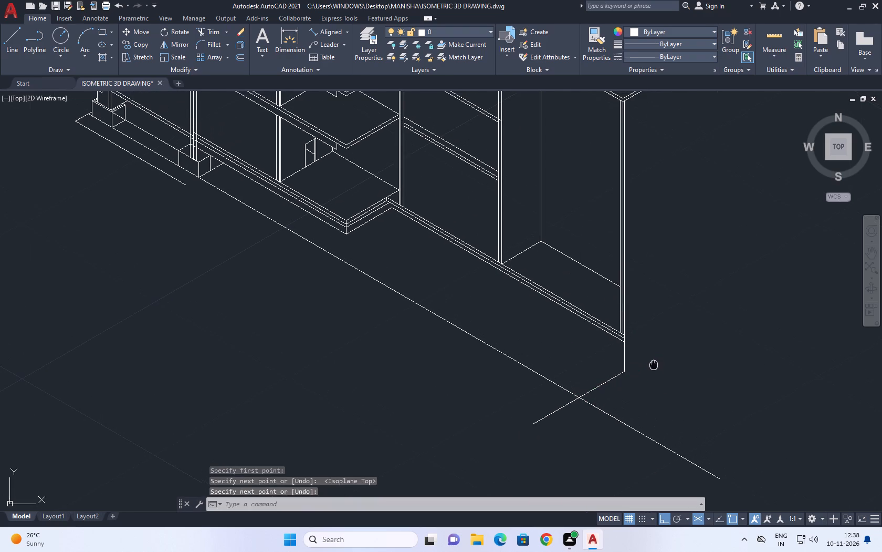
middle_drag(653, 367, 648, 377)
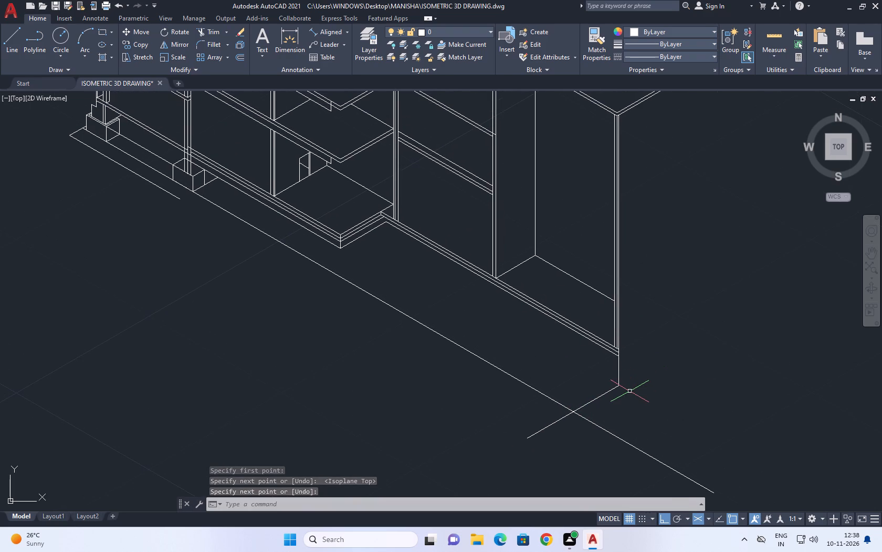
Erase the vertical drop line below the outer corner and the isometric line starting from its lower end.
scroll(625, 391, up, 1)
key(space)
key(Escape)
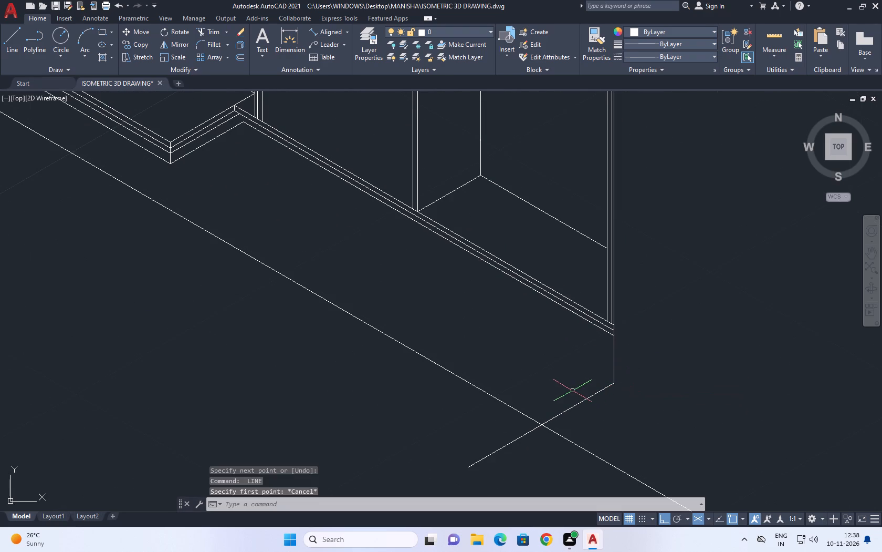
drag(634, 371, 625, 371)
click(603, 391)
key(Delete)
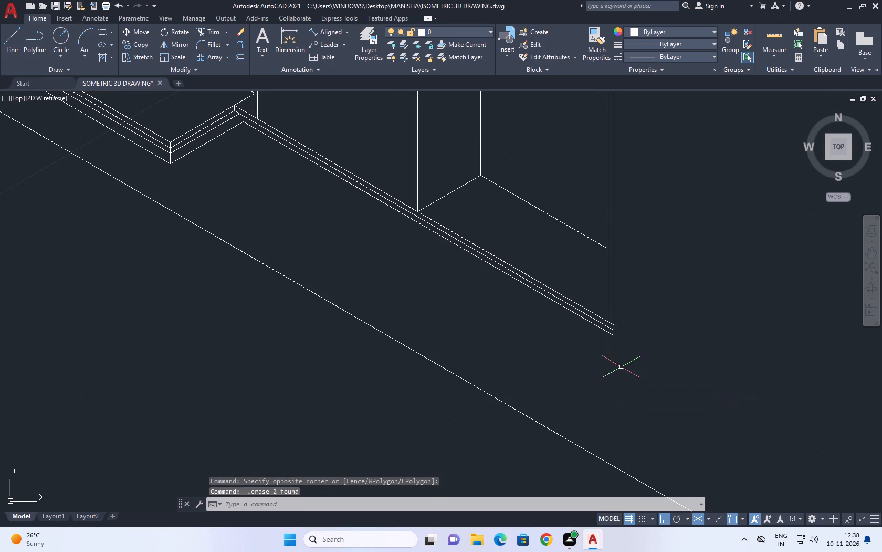
Draw a short vertical line at the outer corner joining the ends of the two lowest base lines.
key(l)
key(space)
scroll(611, 338, up, 2)
click(621, 320)
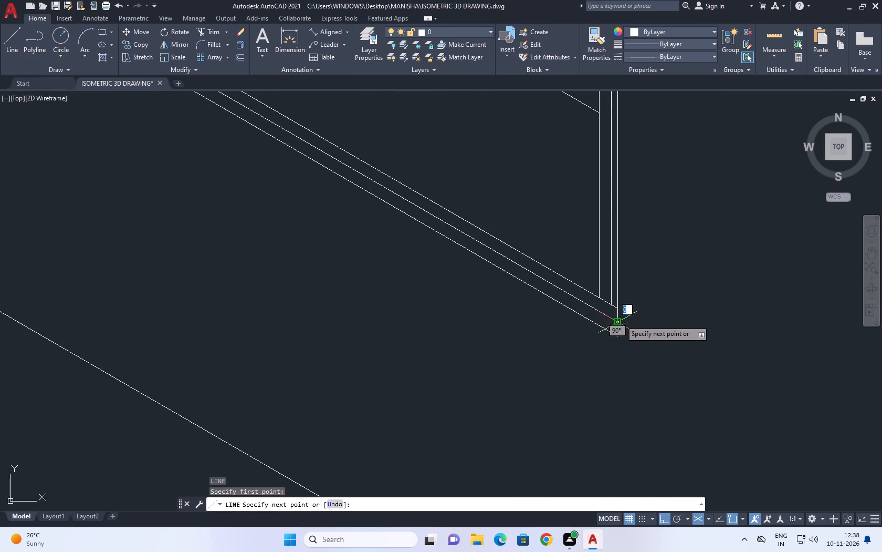
click(616, 339)
key(space)
scroll(631, 265, down, 4)
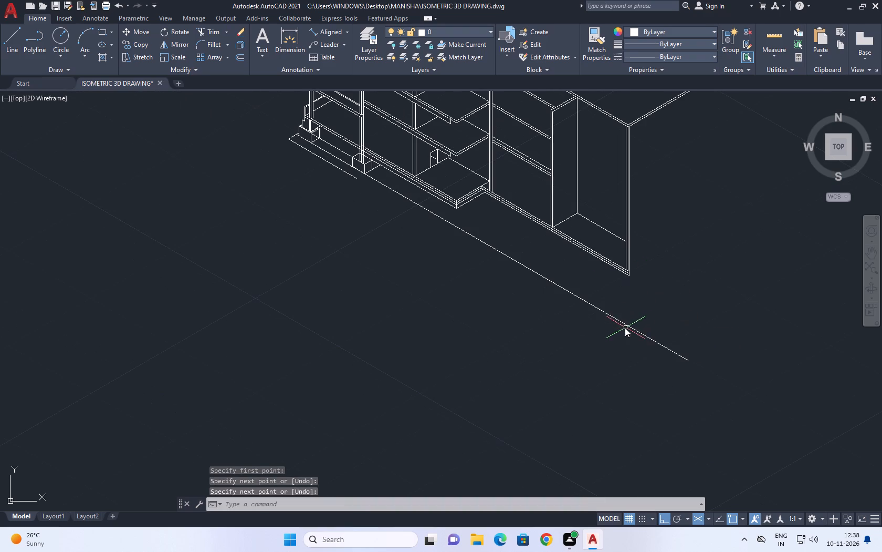
Draw an isometric line from the extension's lowest outer corner across the long ground line.
key(l)
key(space)
click(629, 277)
click(524, 354)
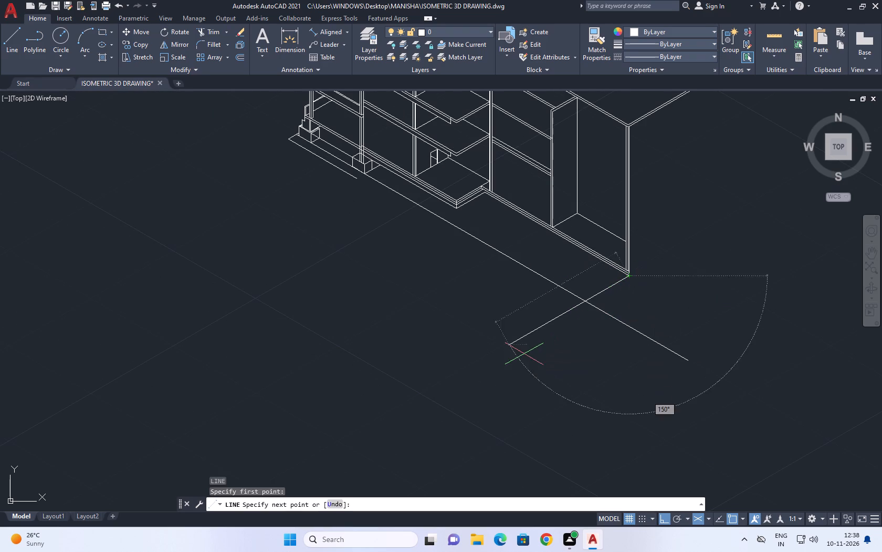
key(space)
Trim the overhanging ends of the ground line and the isometric line so they meet in a corner.
middle_drag(594, 305, 554, 343)
text(TR)
key(space)
click(586, 343)
click(467, 360)
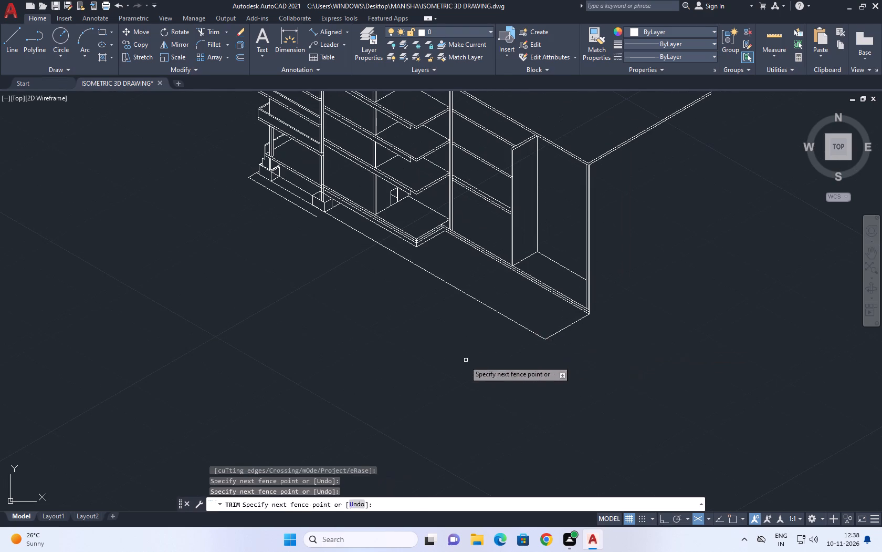
key(space)
Examine the short vertical at the extension's outer bottom corner and the line connecting it to the ground line.
scroll(574, 330, up, 4)
drag(601, 316, 587, 321)
drag(526, 312, 522, 320)
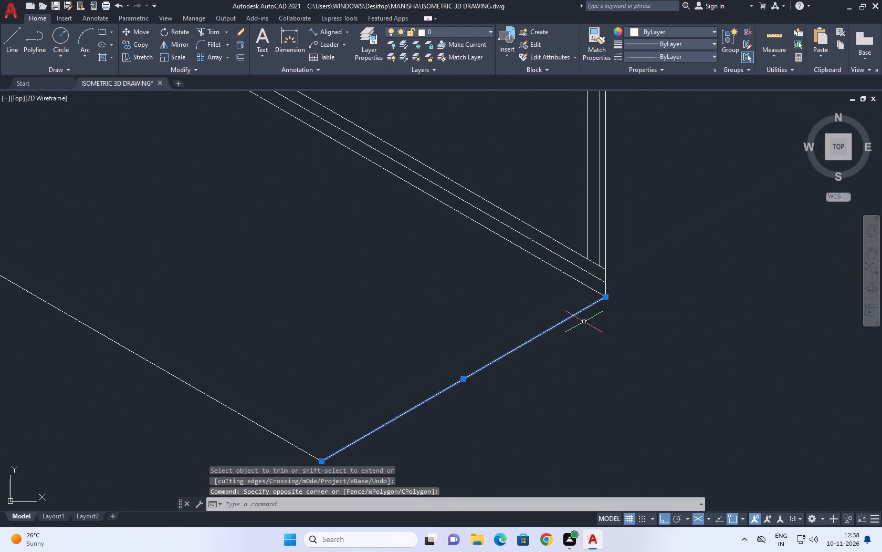
scroll(585, 320, down, 3)
key(Escape)
middle_drag(529, 319, 583, 382)
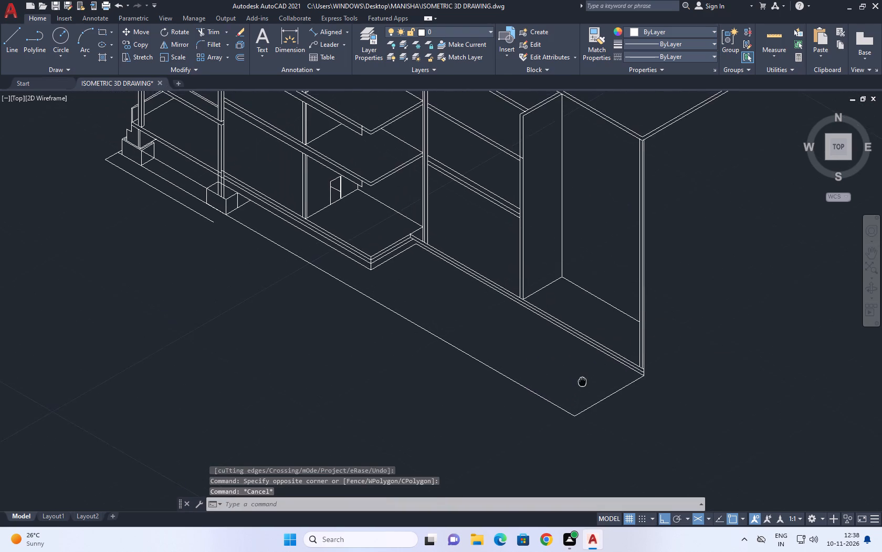
middle_drag(583, 382, 588, 403)
scroll(614, 402, up, 4)
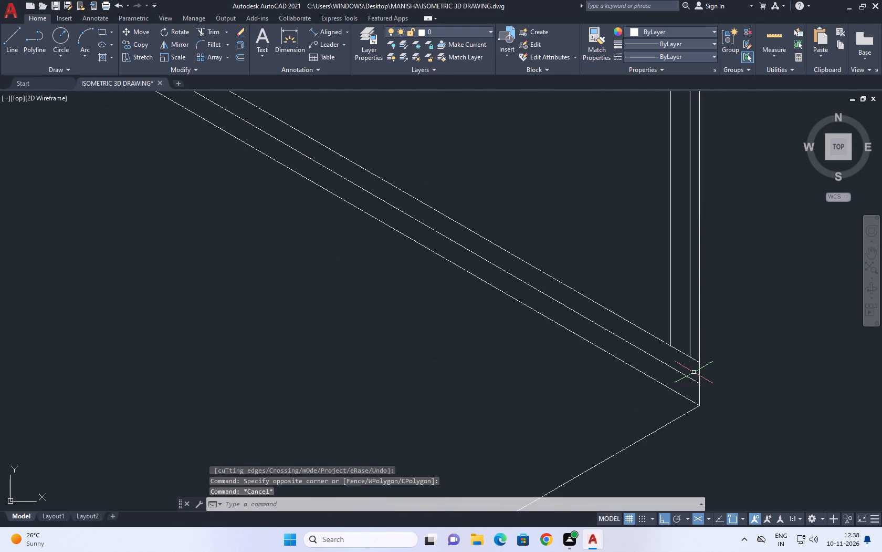
scroll(694, 372, up, 1)
middle_drag(684, 359, 677, 323)
click(695, 364)
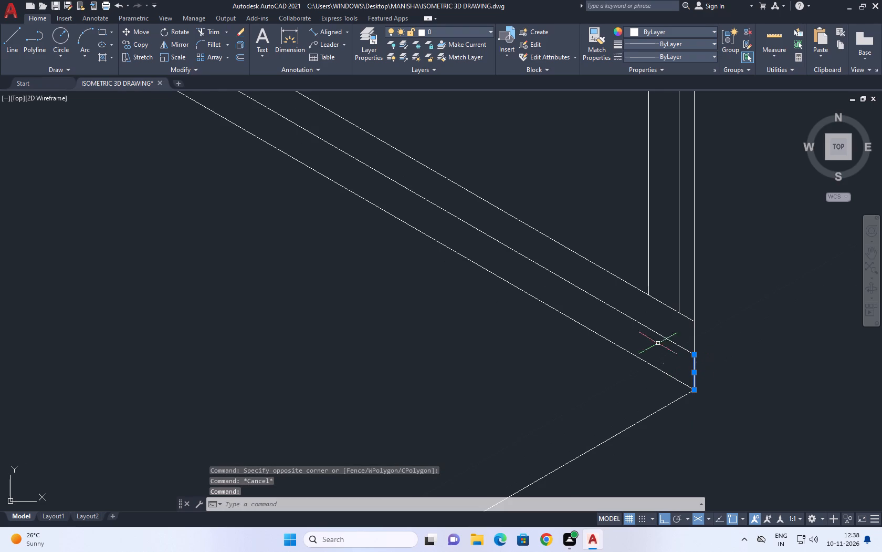
click(695, 334)
key(Escape)
middle_drag(700, 384, 648, 303)
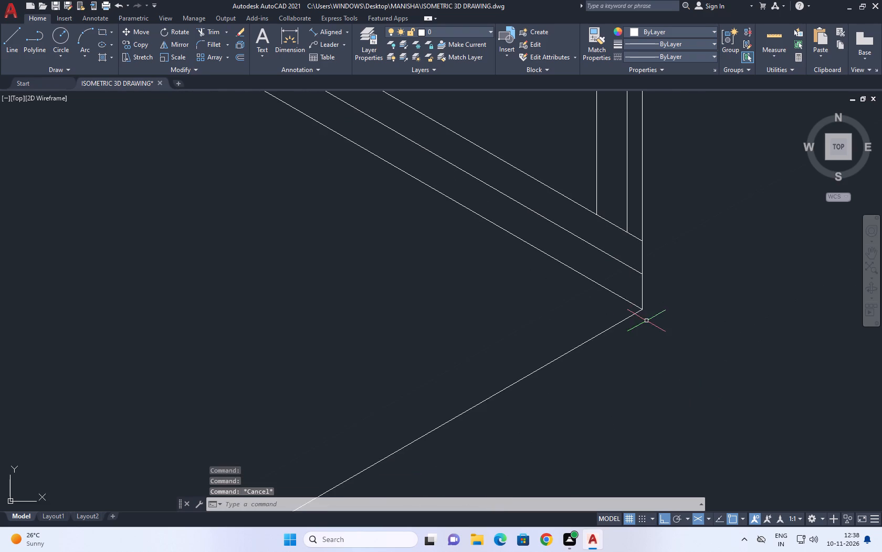
middle_drag(629, 282, 607, 301)
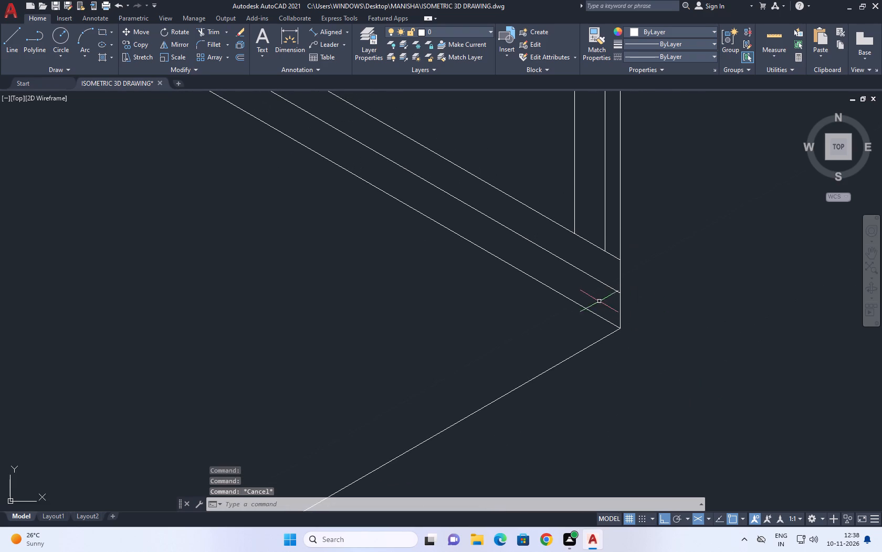
click(619, 305)
middle_drag(530, 277, 542, 331)
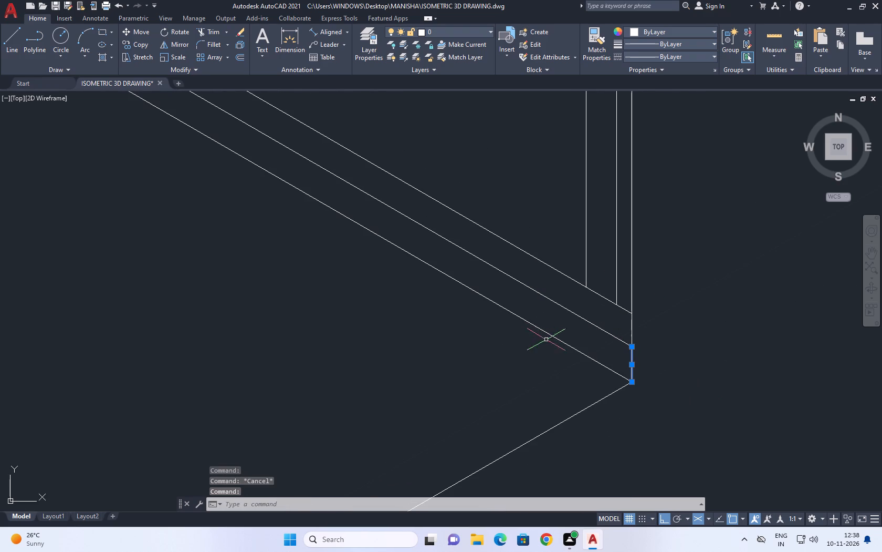
scroll(581, 357, down, 6)
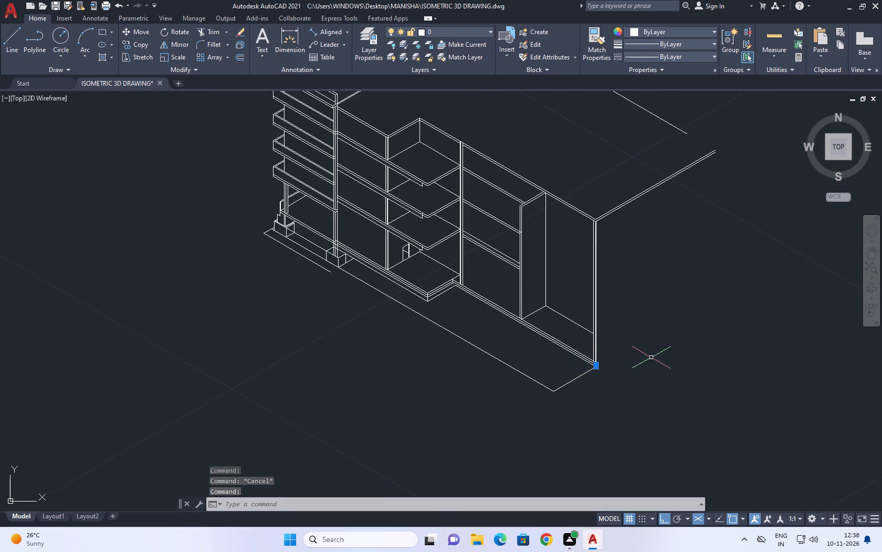
middle_drag(650, 357, 653, 394)
key(Escape)
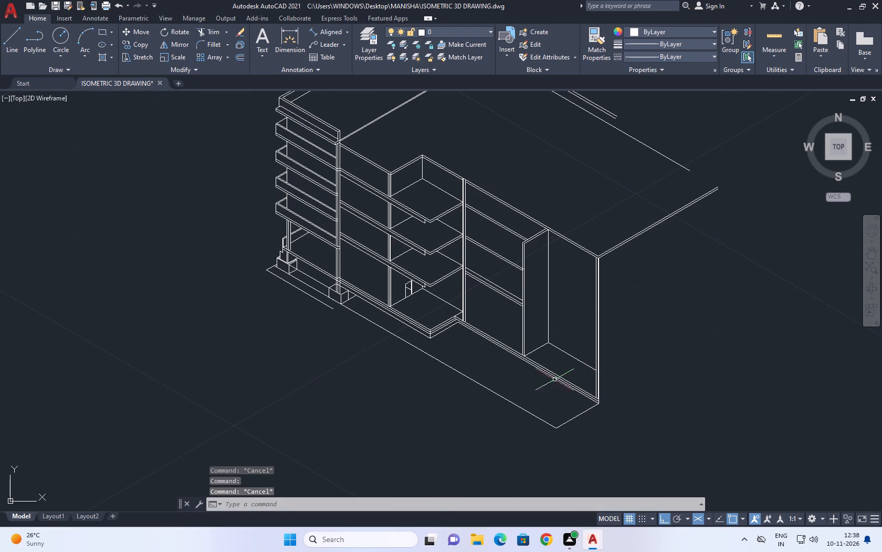
middle_drag(414, 302, 363, 283)
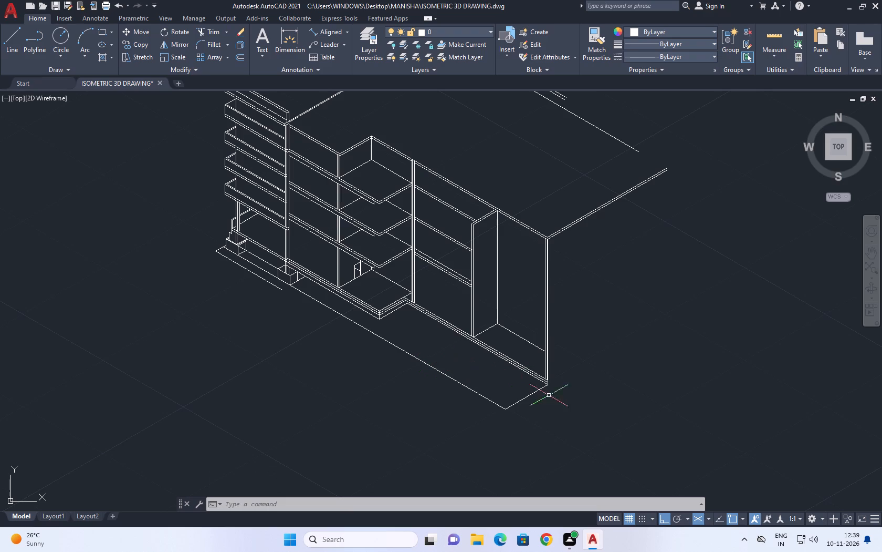
scroll(542, 390, up, 2)
scroll(495, 382, down, 4)
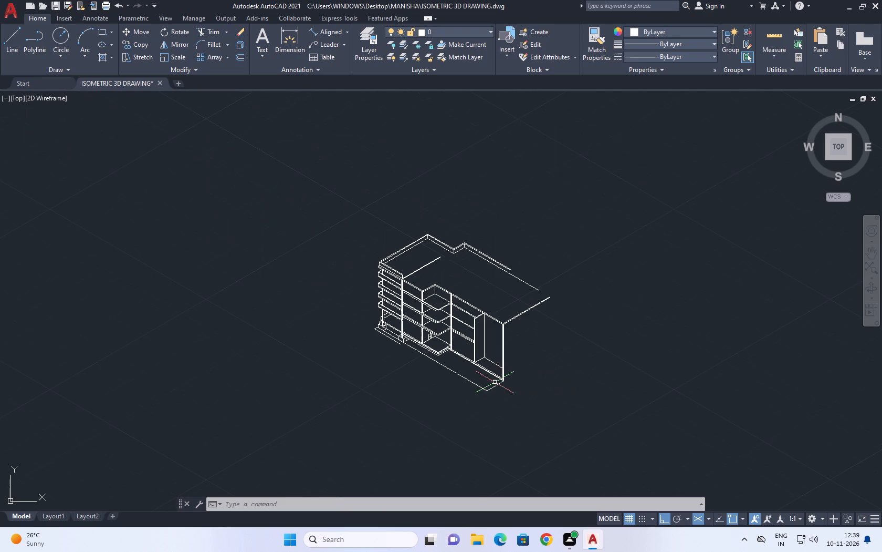
Erase the isometric line connecting the extension's outer bottom corner to the end of the ground line.
scroll(464, 368, up, 1)
middle_drag(464, 368, 450, 369)
scroll(508, 416, up, 3)
drag(477, 337, 477, 339)
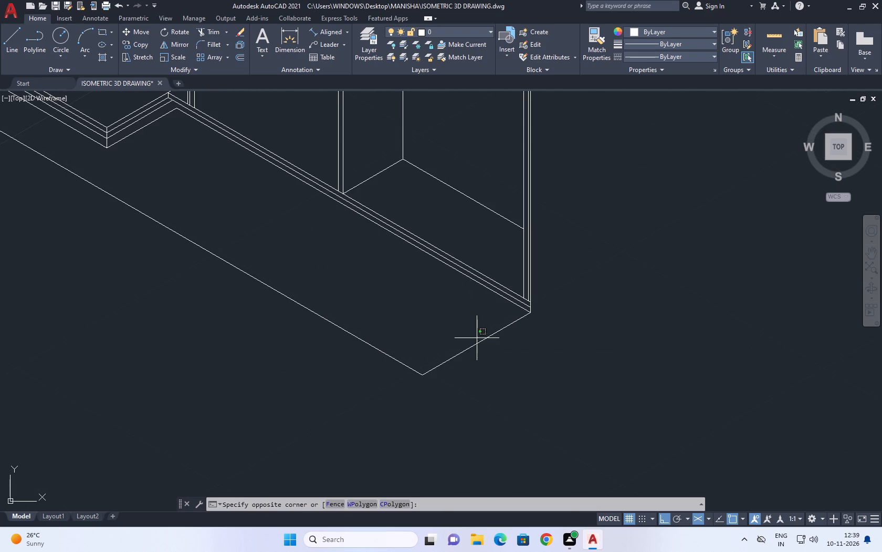
drag(477, 339, 472, 346)
drag(469, 377, 466, 389)
right_drag(386, 262, 386, 273)
click(430, 86)
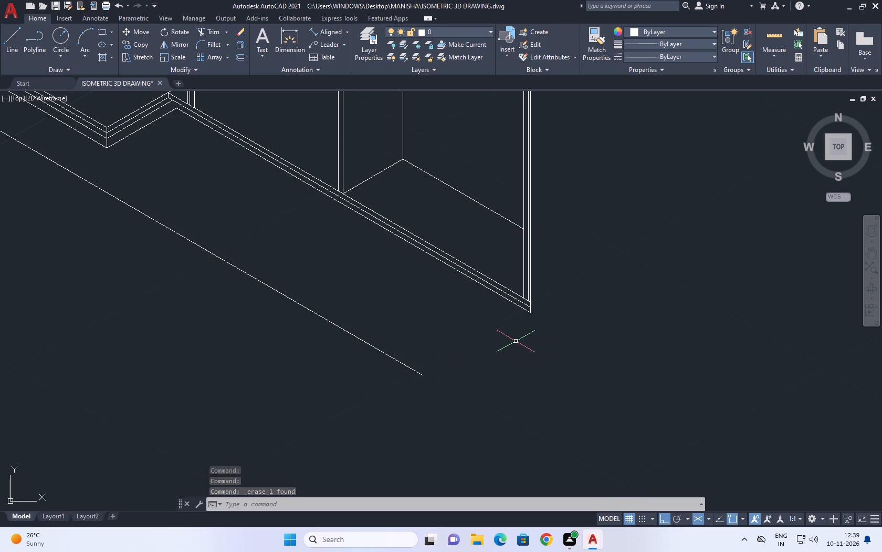
Draw a vertical line 3 units down from the extension's lowest outer corner, using the right isoplane.
key(l)
key(space)
scroll(562, 304, up, 2)
drag(477, 328, 478, 340)
scroll(480, 384, down, 1)
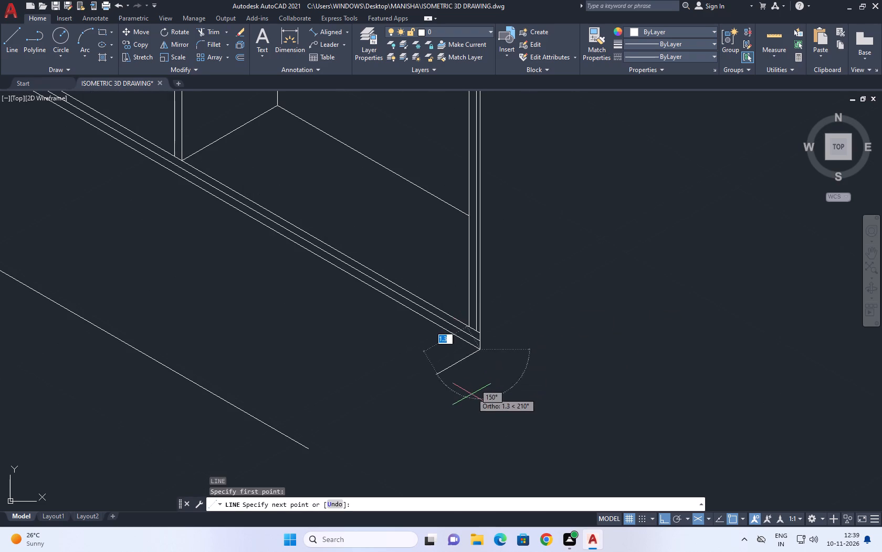
key(F5)
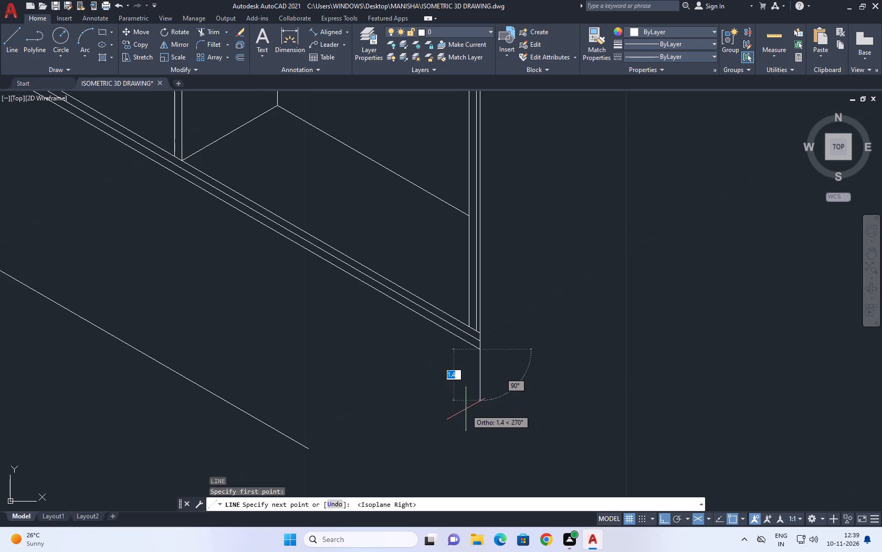
key(3)
key(Return)
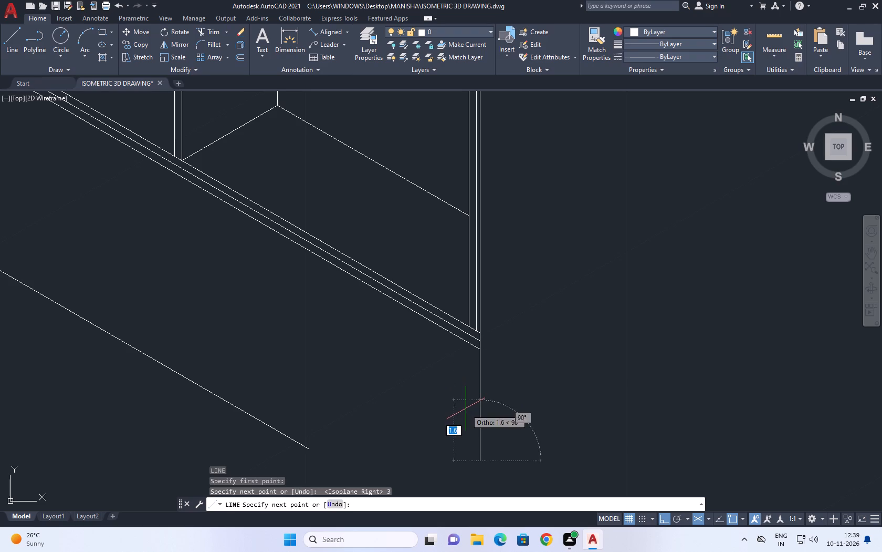
key(space)
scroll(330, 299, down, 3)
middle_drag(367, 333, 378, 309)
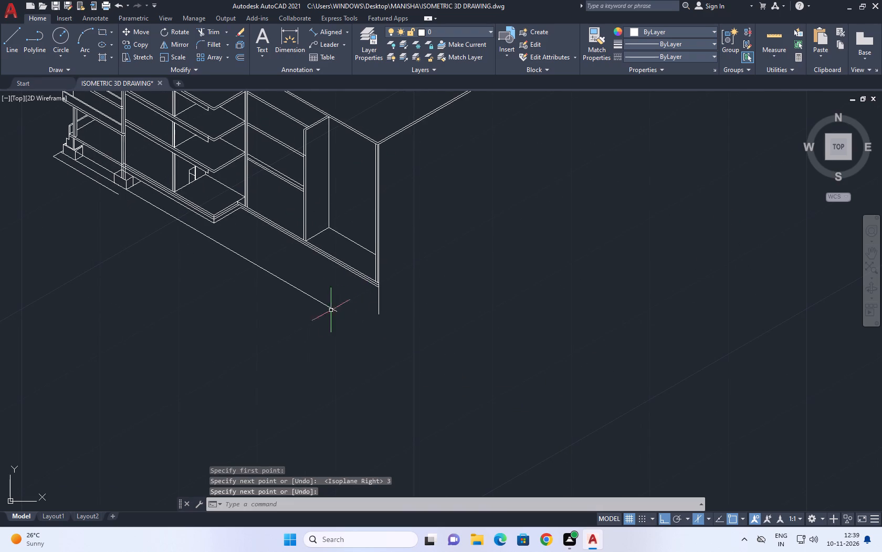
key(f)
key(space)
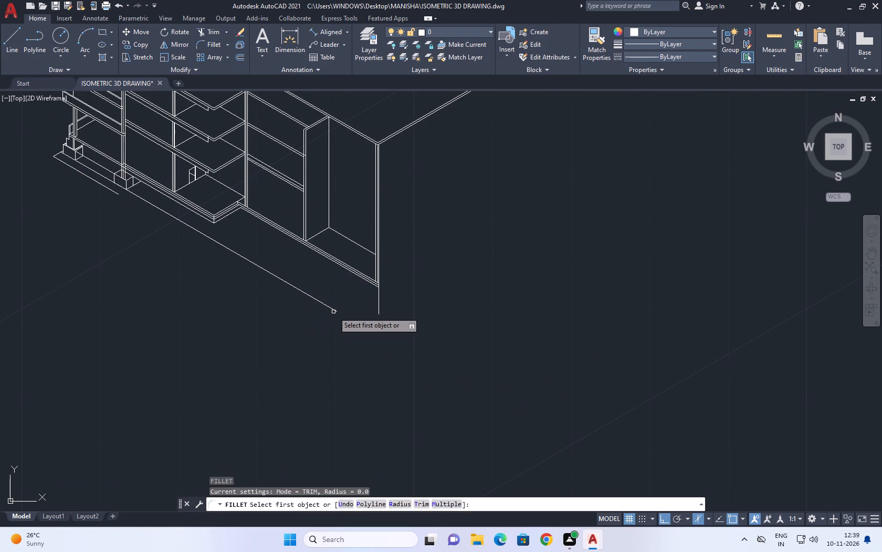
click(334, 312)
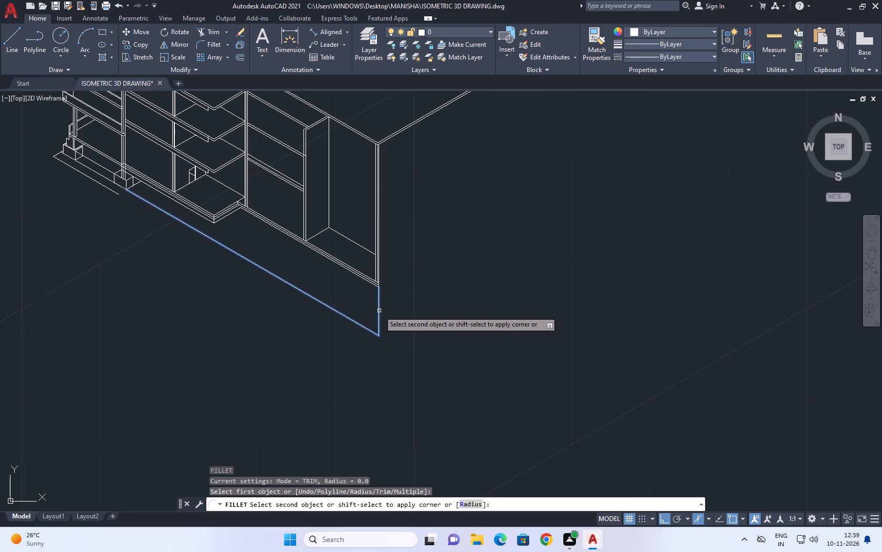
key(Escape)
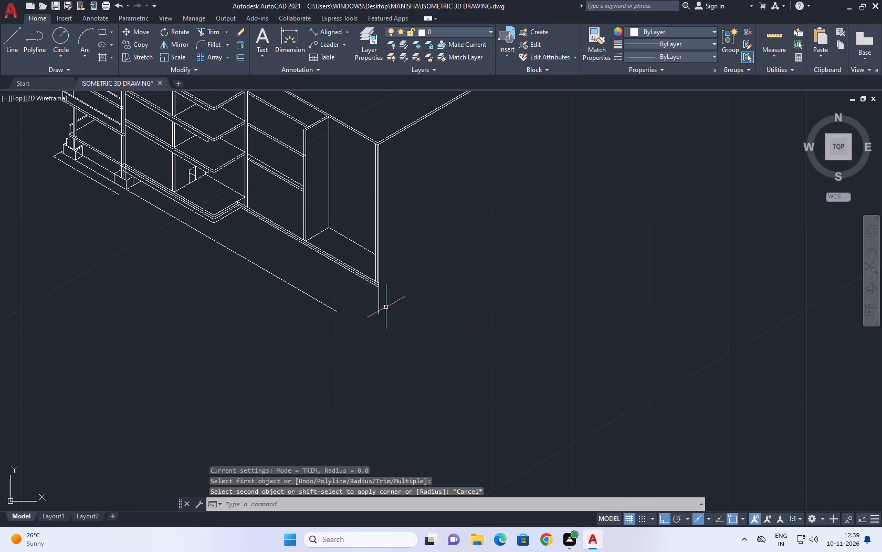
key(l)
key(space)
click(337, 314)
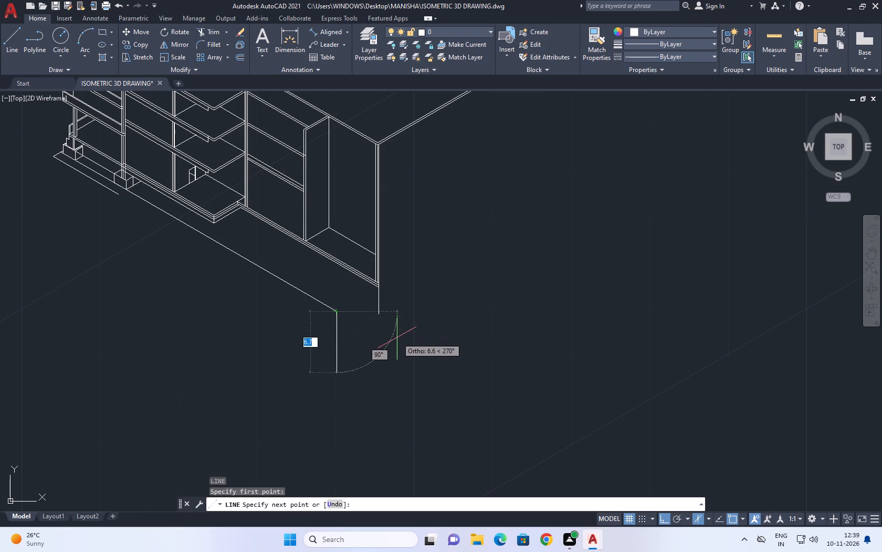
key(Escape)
Draw an auxiliary isometric line continuing from the end of the long ground line past the new vertical.
key(l)
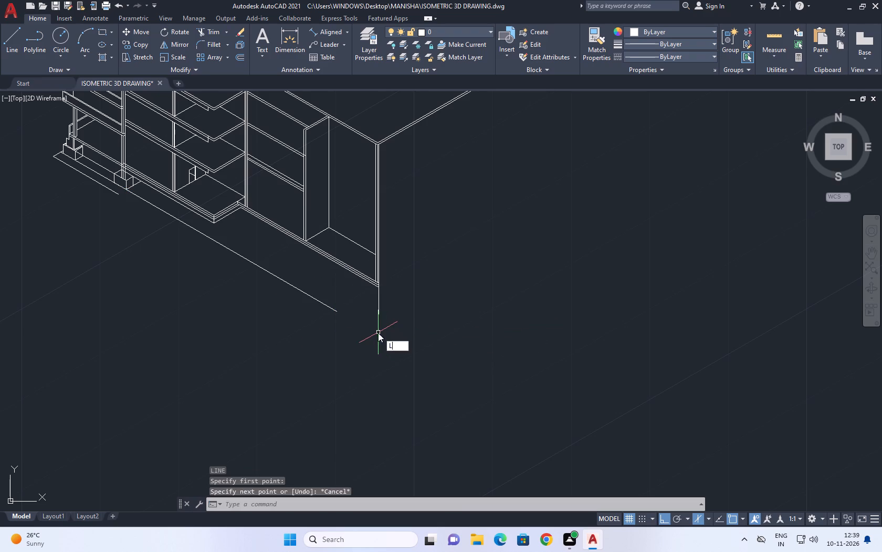
key(space)
click(337, 313)
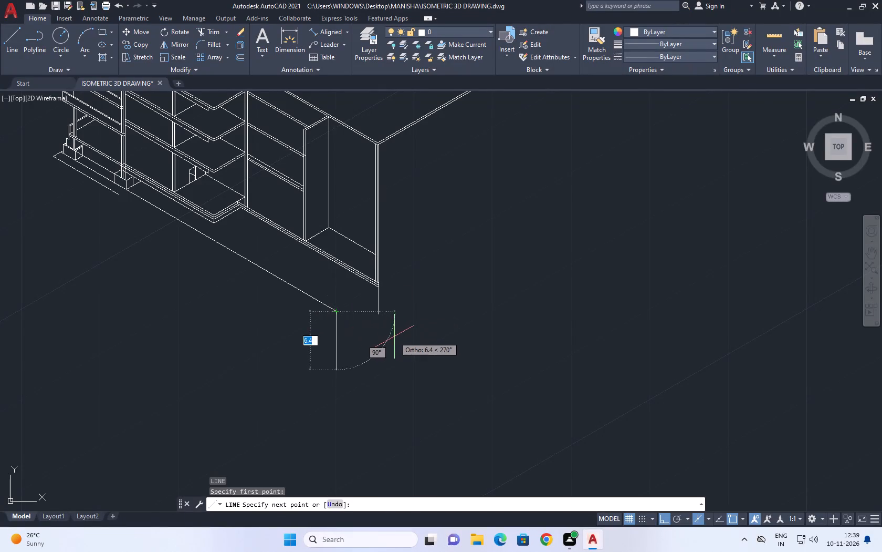
key(F5)
click(425, 343)
key(space)
Extend the vertical below the extension's outer corner down to the auxiliary isometric line.
key(e)
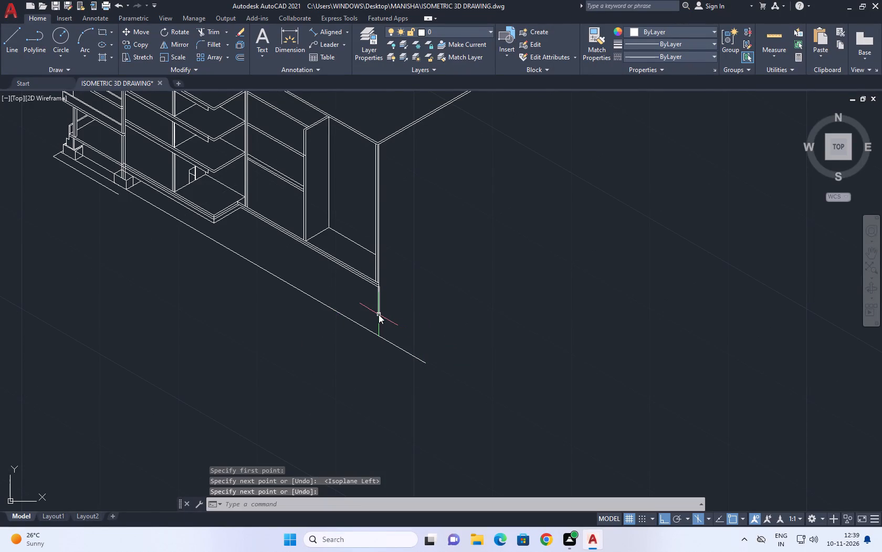
text(X)
key(space)
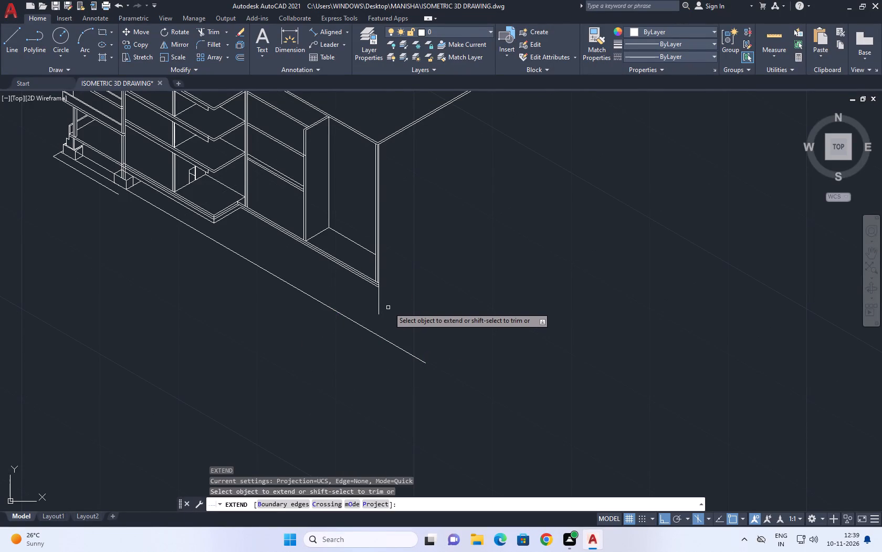
scroll(412, 312, down, 1)
click(398, 302)
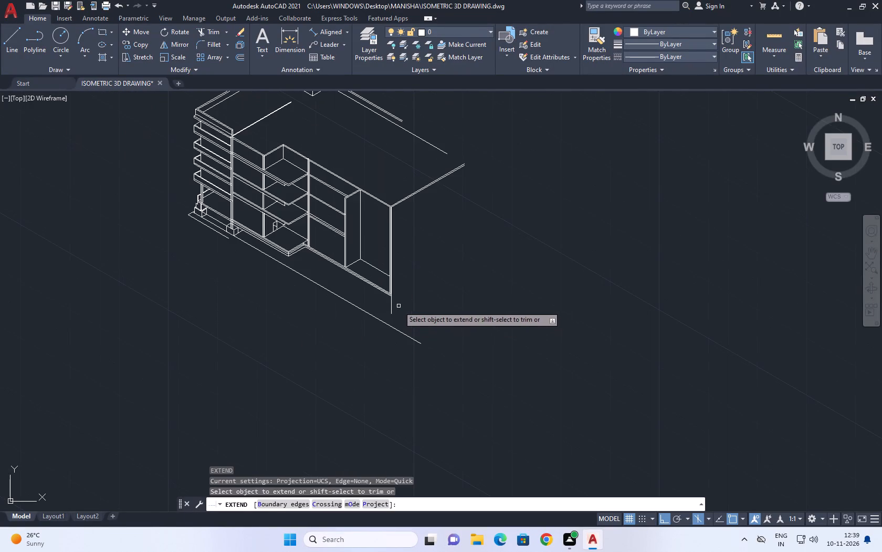
click(377, 300)
click(415, 316)
click(365, 308)
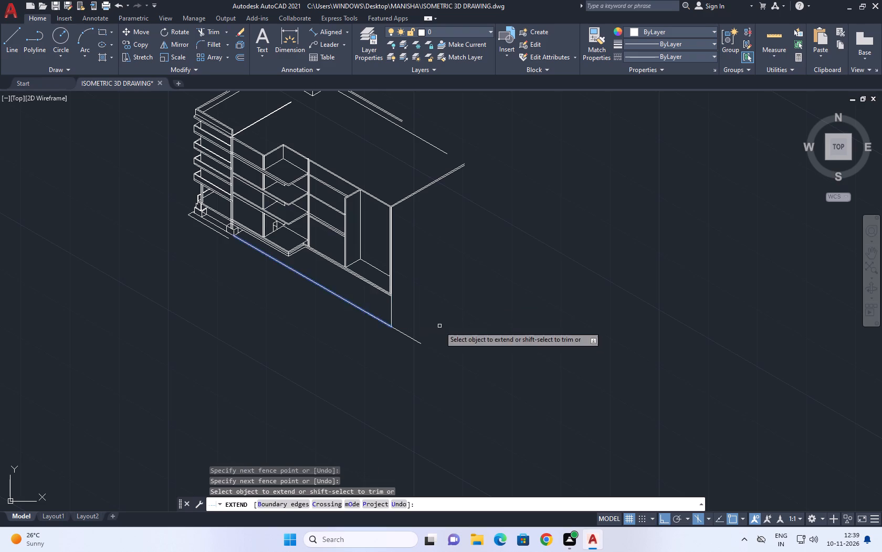
key(space)
Erase the auxiliary isometric line that continues past the end of the long ground line.
scroll(367, 310, up, 1)
click(364, 301)
click(351, 321)
click(417, 317)
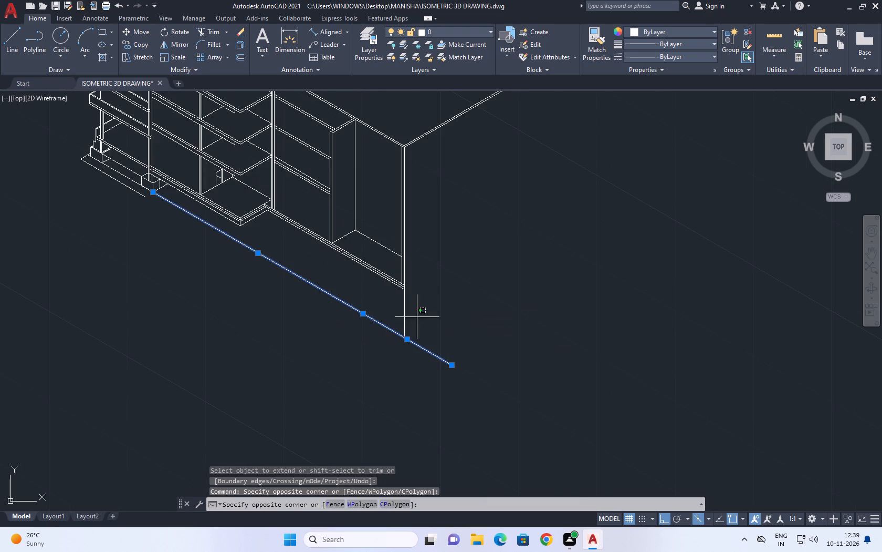
click(389, 309)
key(Escape)
click(366, 320)
click(340, 305)
key(Escape)
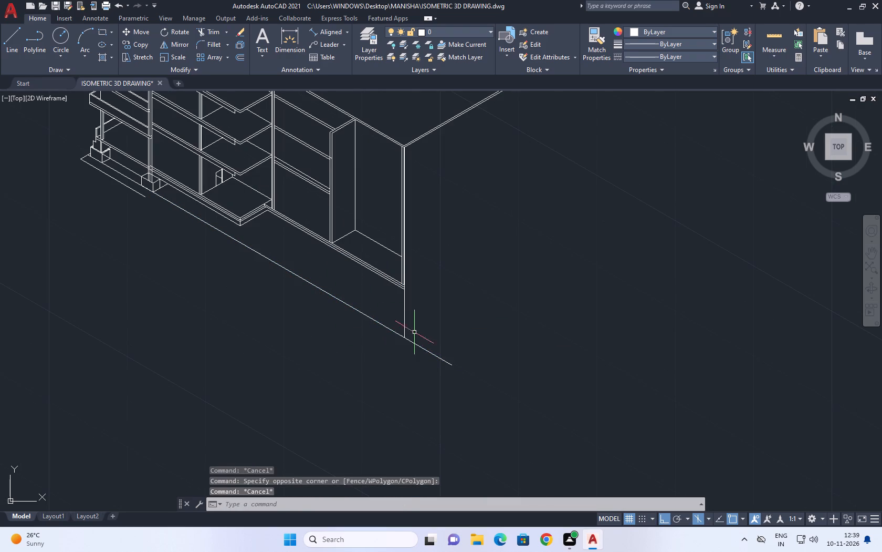
click(446, 347)
drag(435, 378, 434, 387)
key(Delete)
Fillet the long ground line with the extended vertical at radius 0 so they meet in a sharp corner.
scroll(360, 339, up, 1)
middle_drag(364, 349, 370, 374)
key(f)
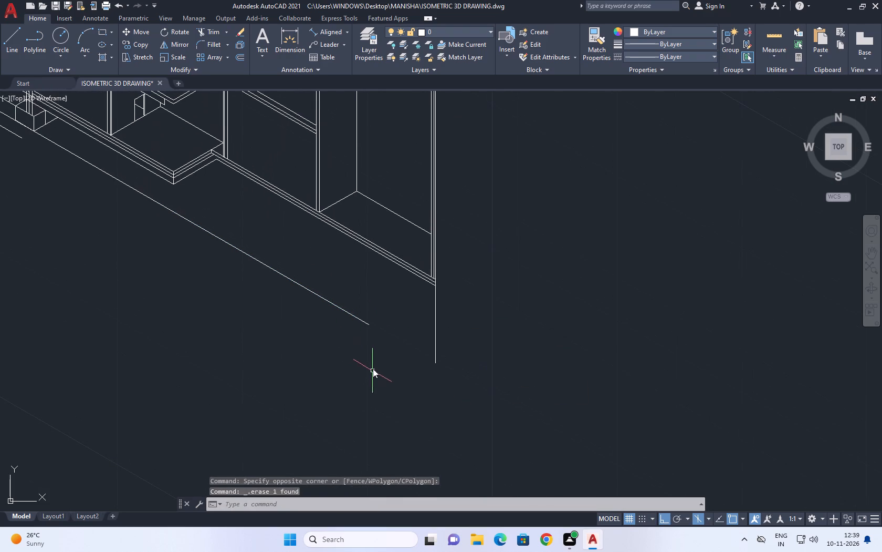
key(space)
click(365, 325)
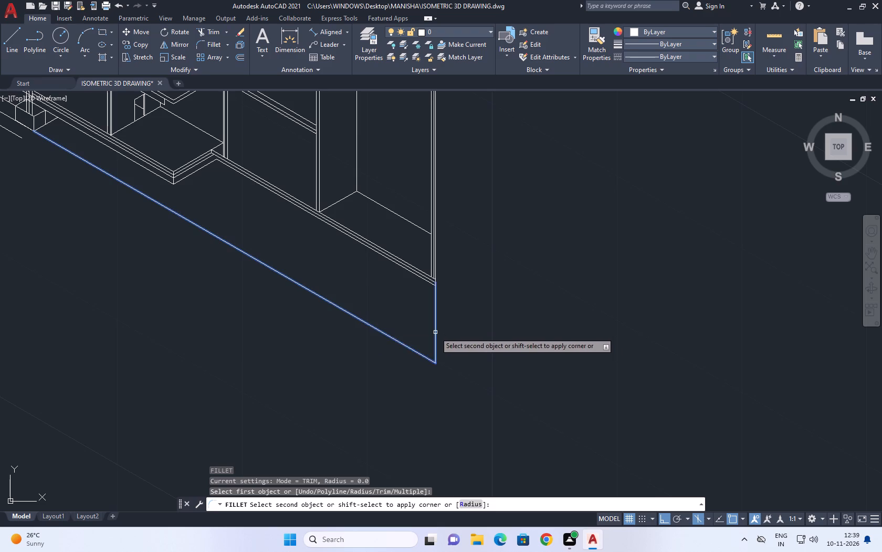
click(435, 332)
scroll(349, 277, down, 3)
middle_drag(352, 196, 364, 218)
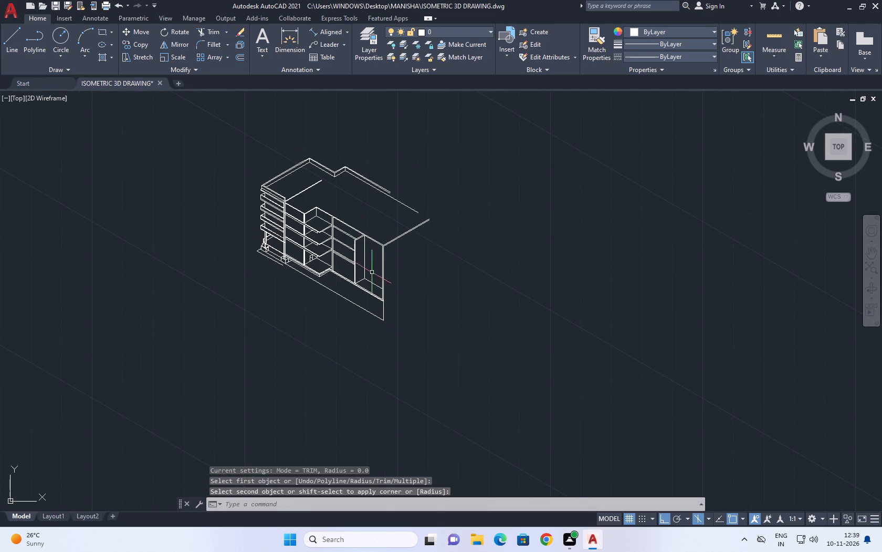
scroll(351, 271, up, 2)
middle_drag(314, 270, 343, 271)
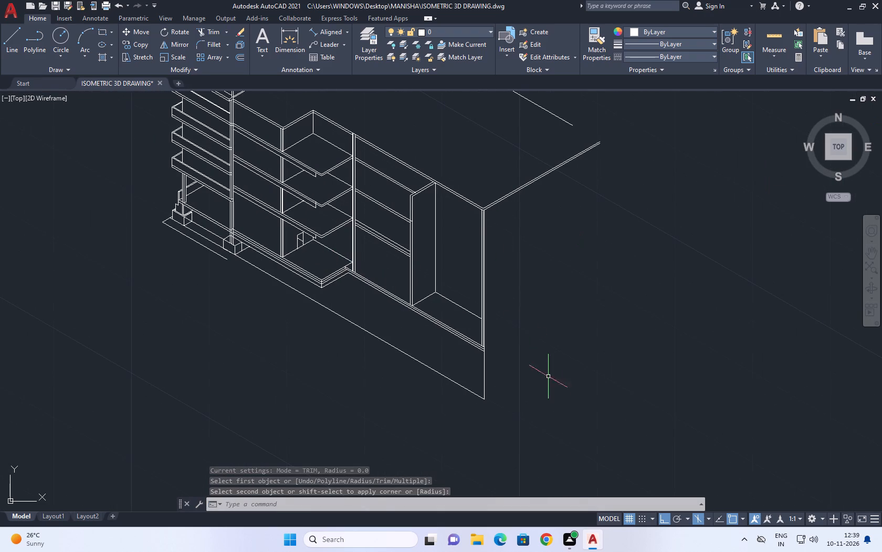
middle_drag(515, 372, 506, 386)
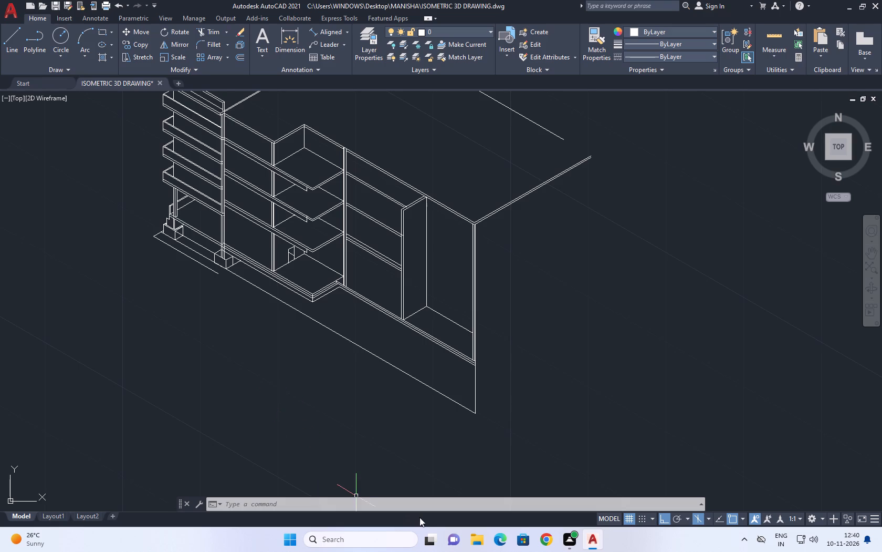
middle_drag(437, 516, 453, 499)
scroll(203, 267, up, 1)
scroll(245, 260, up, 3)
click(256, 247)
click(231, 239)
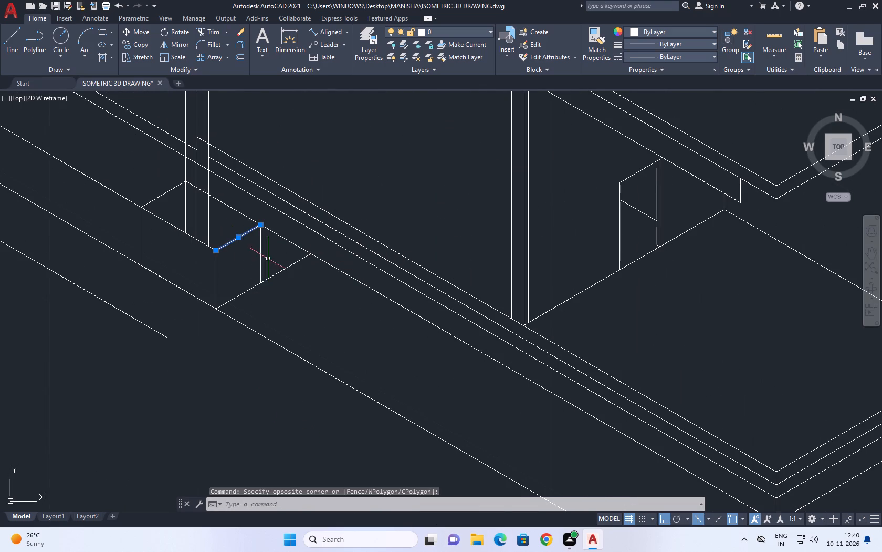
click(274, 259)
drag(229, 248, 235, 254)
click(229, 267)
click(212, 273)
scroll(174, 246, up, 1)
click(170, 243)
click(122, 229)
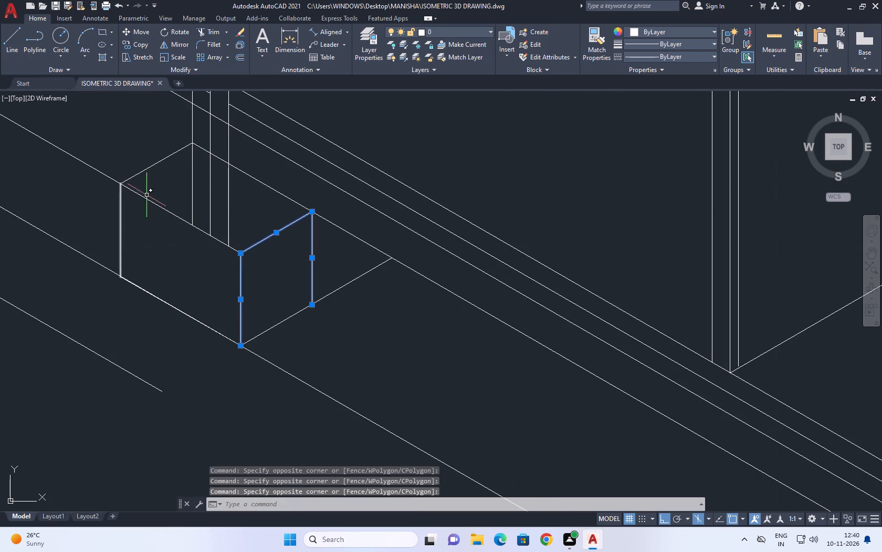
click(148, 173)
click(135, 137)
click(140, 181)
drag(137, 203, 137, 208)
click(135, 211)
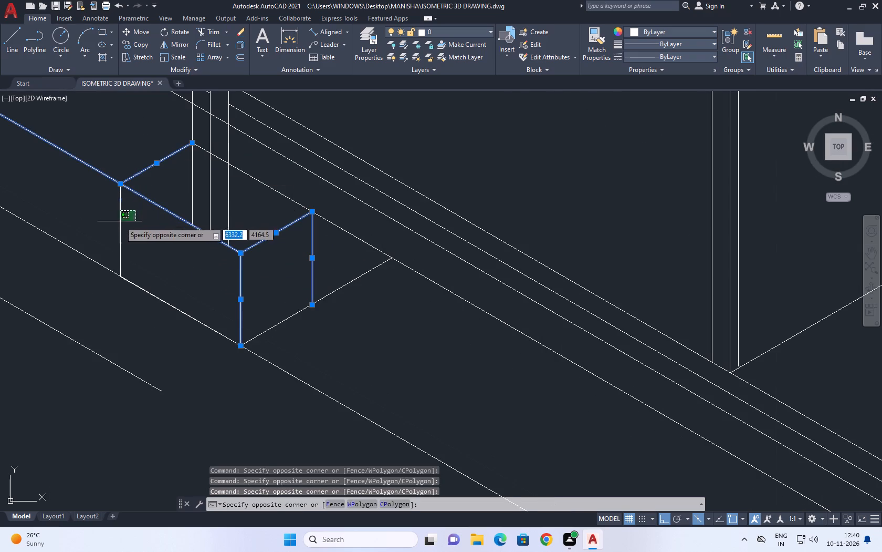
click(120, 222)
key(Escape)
Copy the footing block beneath the front column along the ground line to the extension's outer bottom corner.
drag(91, 121, 97, 127)
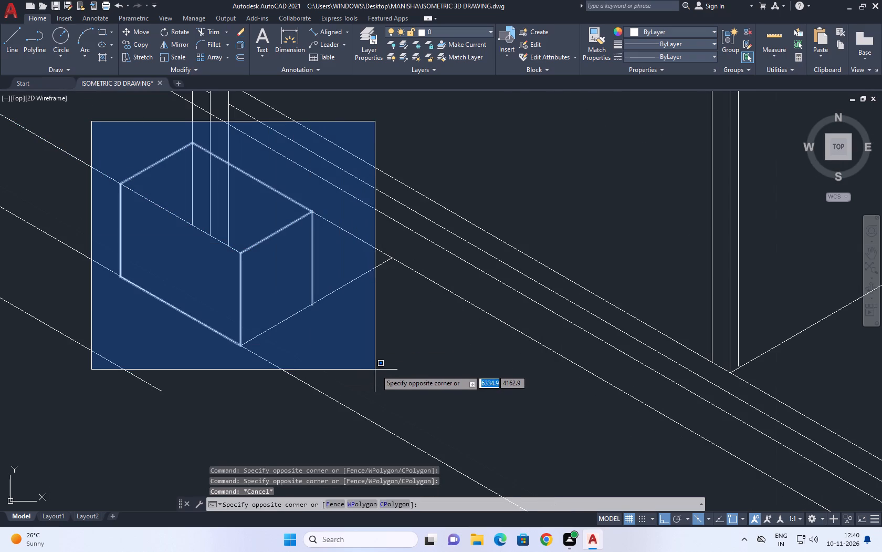
click(374, 374)
middle_drag(233, 272, 233, 311)
key(c)
key(o)
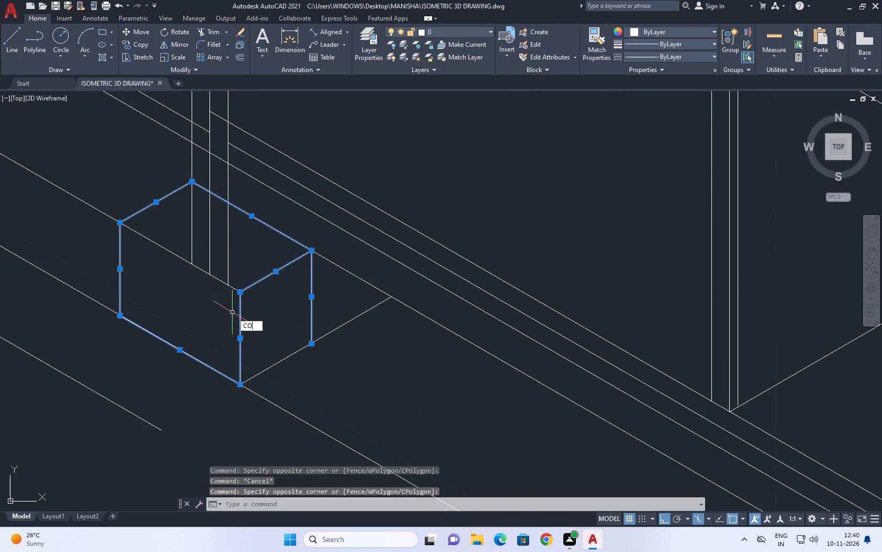
key(space)
click(312, 249)
scroll(318, 247, down, 4)
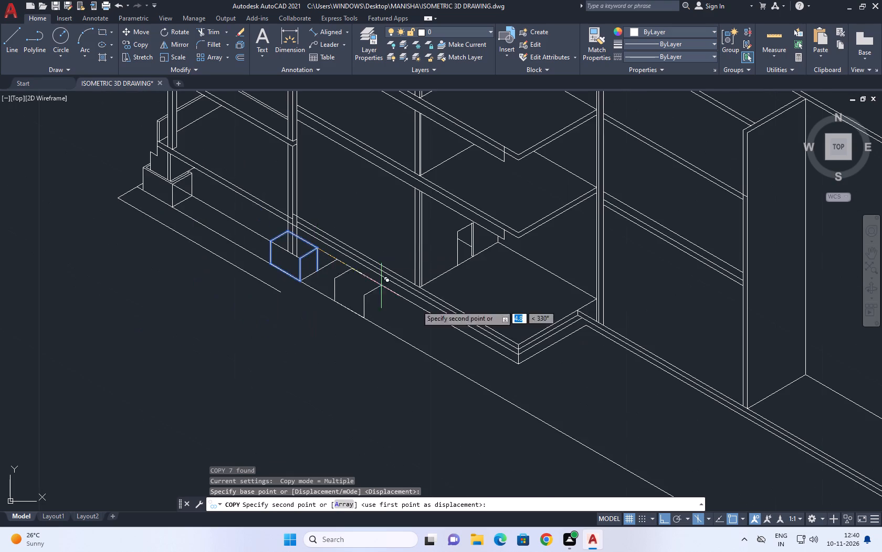
scroll(498, 341, down, 3)
scroll(616, 410, up, 3)
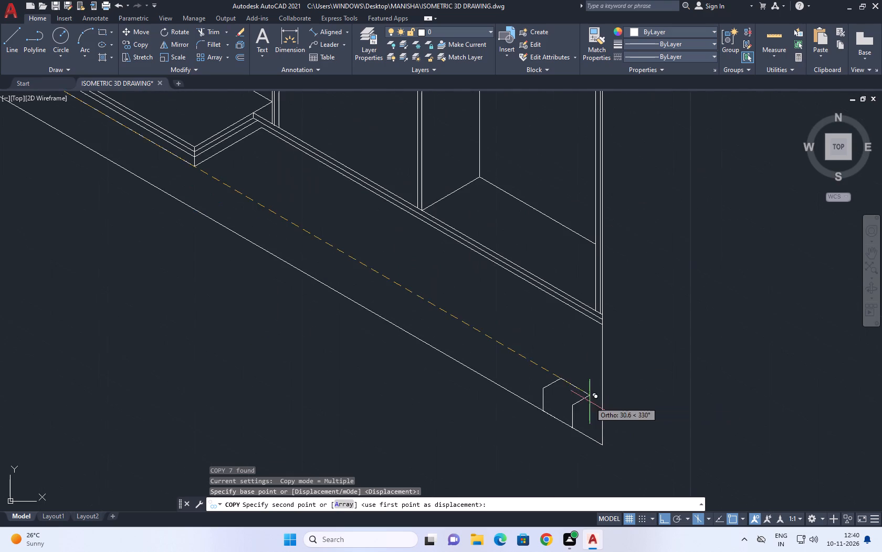
scroll(598, 407, up, 3)
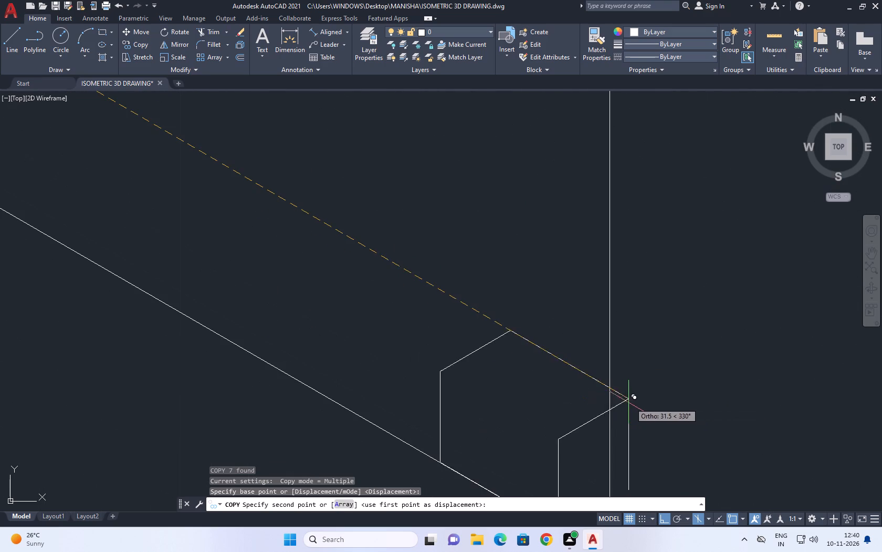
click(631, 395)
key(space)
Move the copied footing block so the midpoint of its outer vertical edge lies on the extension's corner vertical.
scroll(397, 269, down, 2)
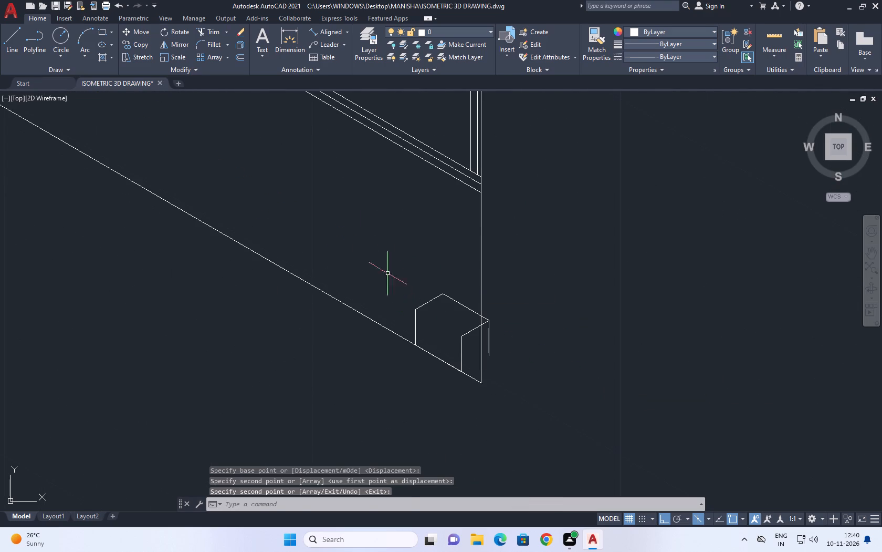
drag(354, 227, 372, 239)
click(519, 378)
middle_drag(464, 344, 485, 396)
key(m)
key(space)
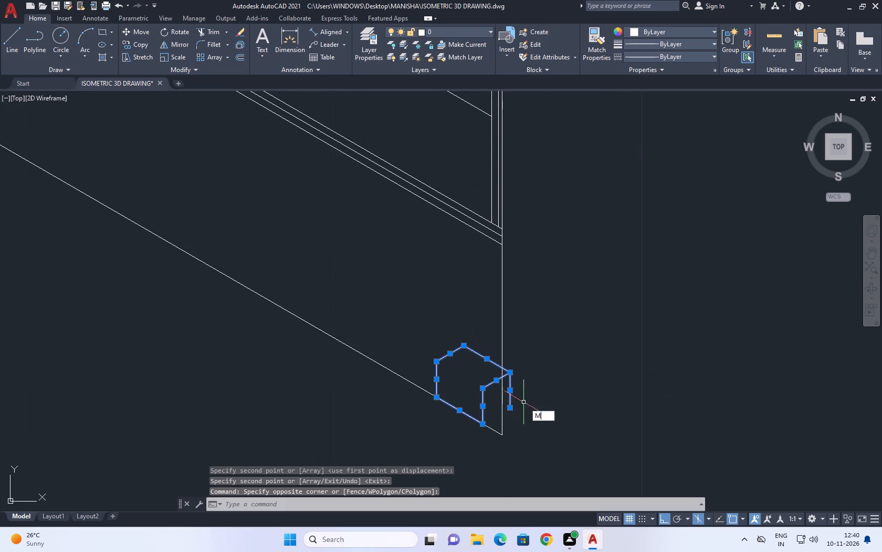
scroll(517, 393, up, 2)
click(498, 385)
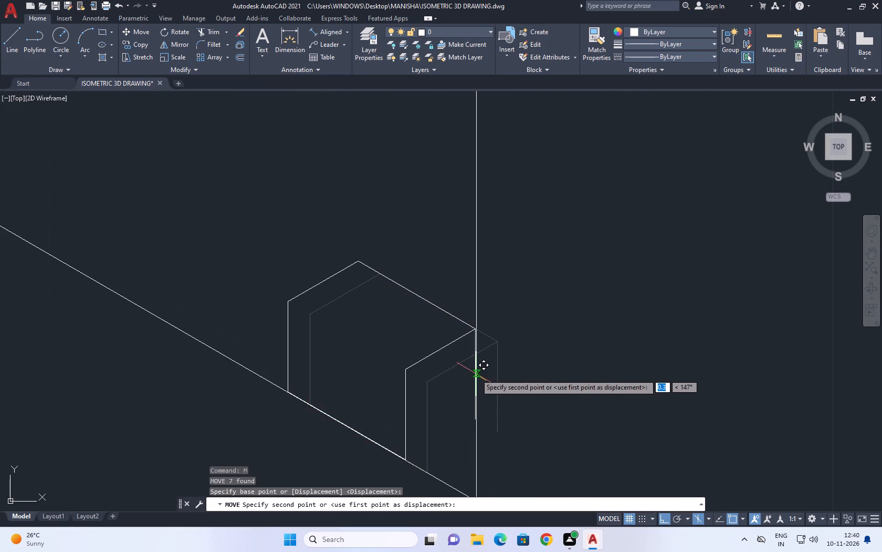
click(476, 373)
Move the copied footing block from its front bottom corner so that corner sits on the long ground line.
scroll(455, 358, down, 1)
click(304, 236)
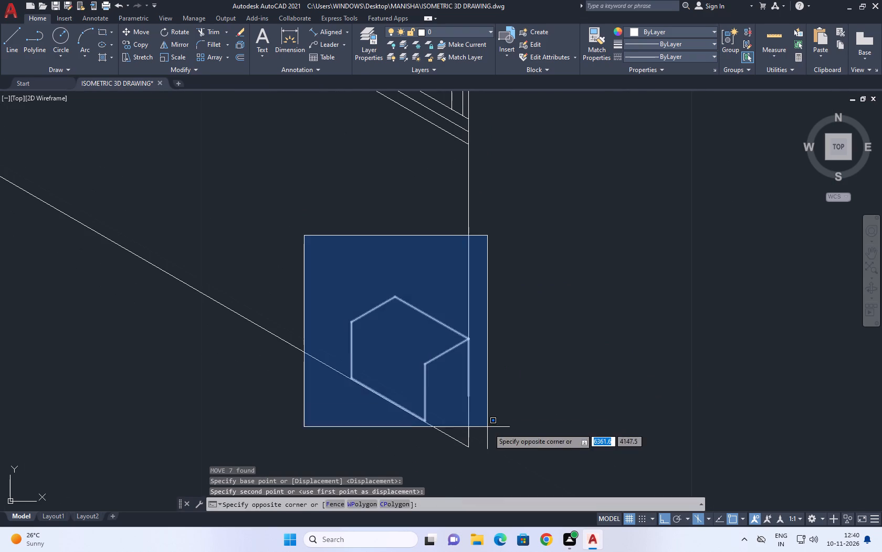
click(489, 430)
middle_drag(393, 380, 454, 412)
key(m)
key(space)
scroll(497, 455, up, 4)
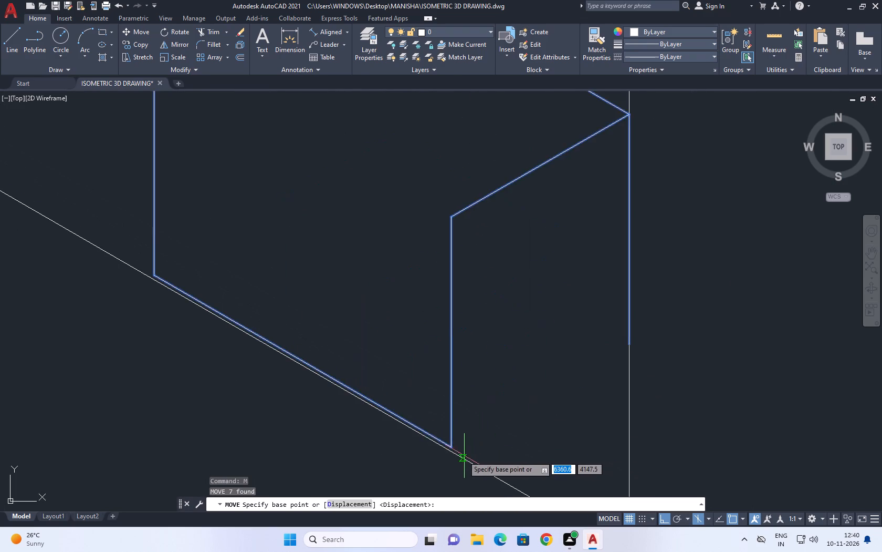
click(445, 441)
click(443, 450)
scroll(484, 407, down, 1)
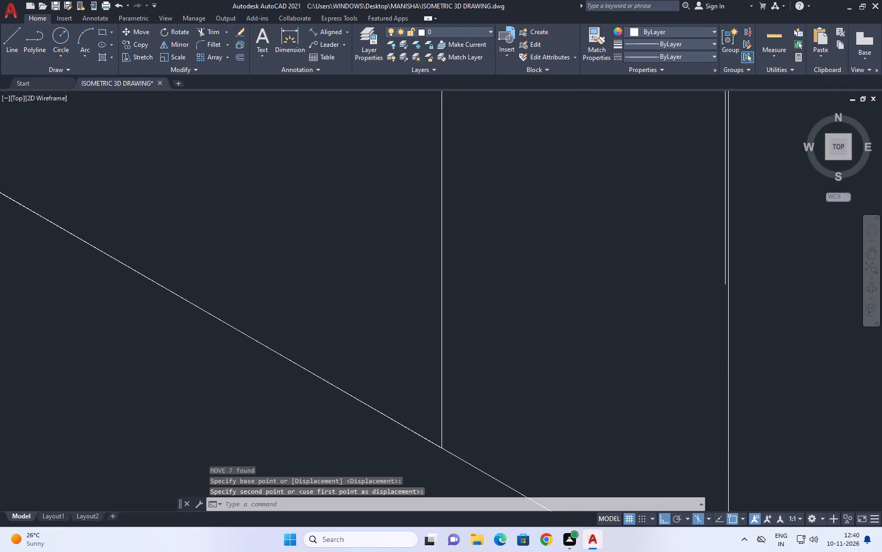
Move the footing block from the midpoint of its outer vertical edge onto the extension's corner vertical.
scroll(484, 407, down, 1)
middle_drag(531, 275, 538, 334)
scroll(430, 292, down, 3)
drag(351, 225, 356, 236)
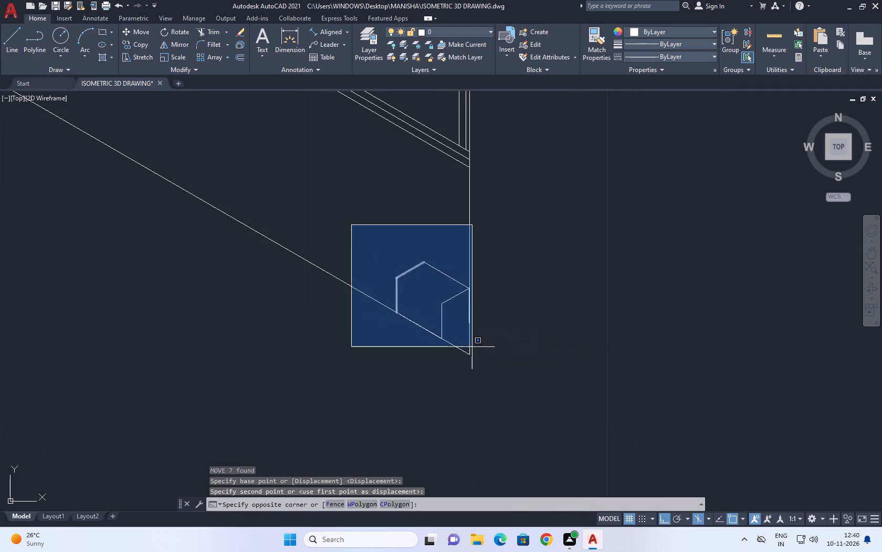
click(516, 359)
middle_drag(416, 298, 430, 350)
key(m)
key(space)
scroll(469, 355, up, 4)
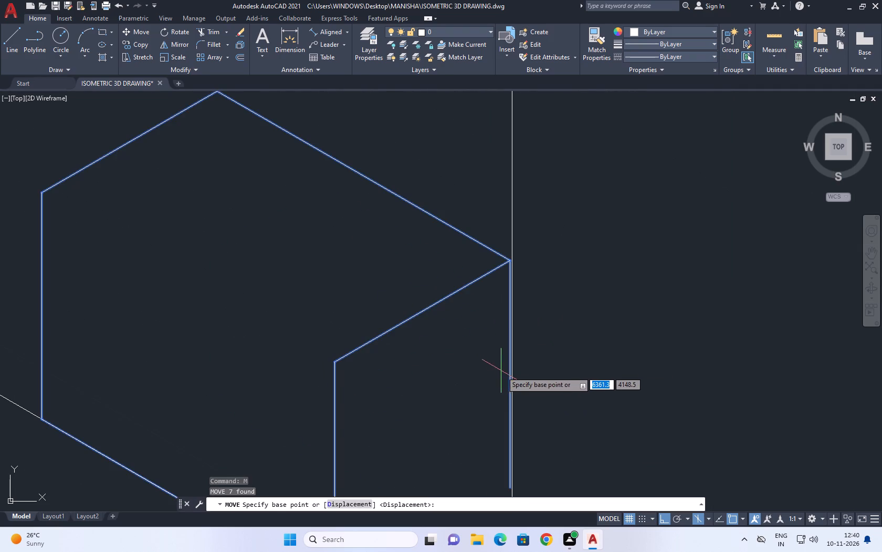
click(509, 372)
click(515, 374)
scroll(468, 280, down, 3)
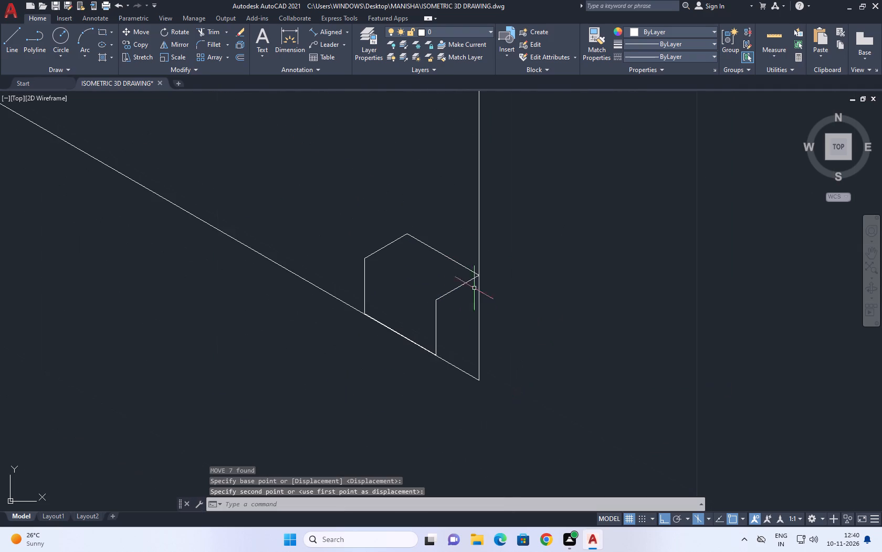
Move the footing block from the midpoint of its bottom edge onto the long ground line.
scroll(418, 347, up, 5)
scroll(413, 343, down, 4)
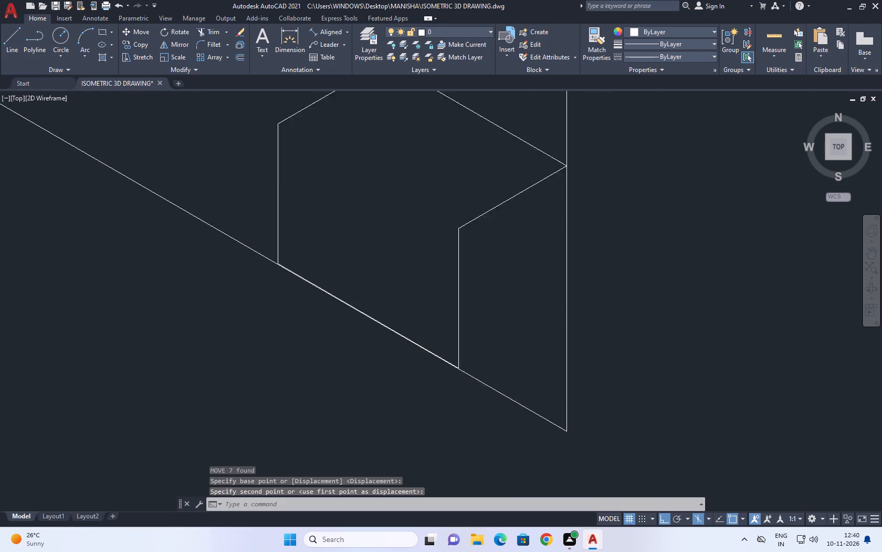
scroll(413, 343, down, 2)
click(371, 225)
click(480, 368)
key(m)
key(space)
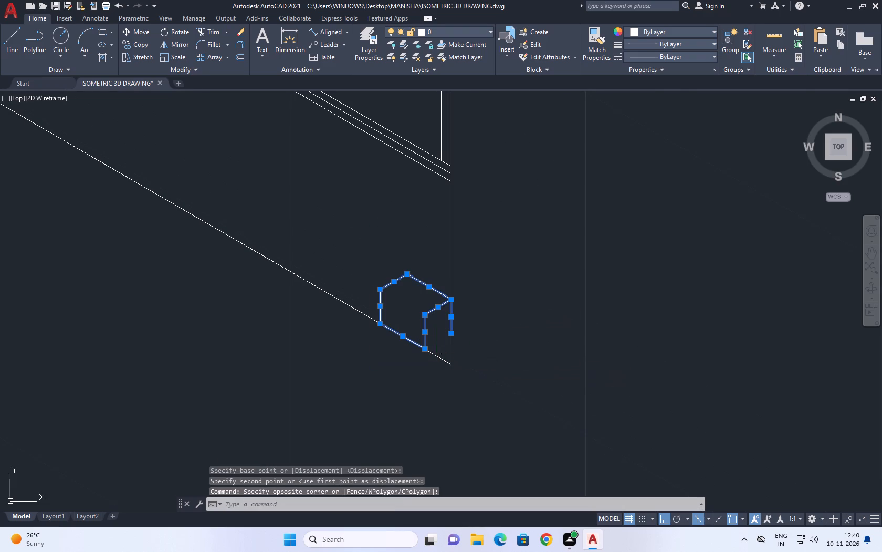
scroll(418, 340, up, 2)
scroll(374, 338, up, 7)
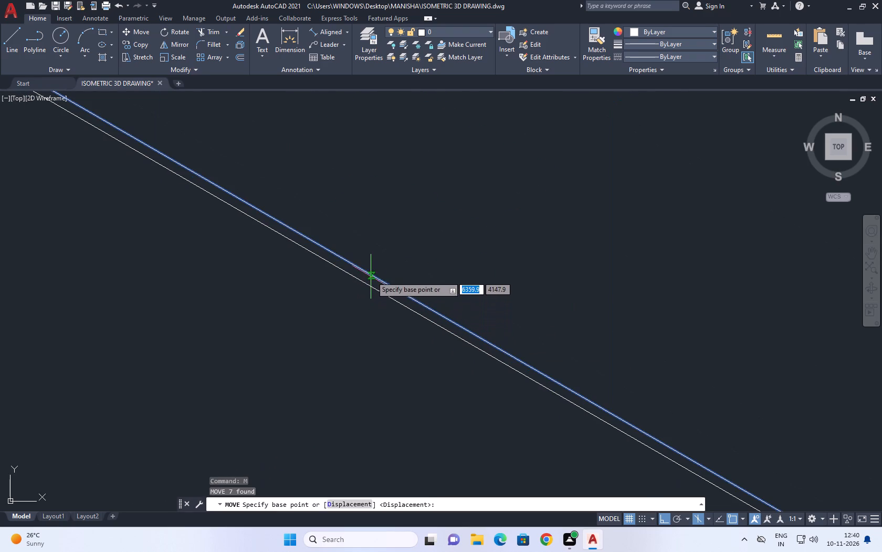
click(373, 274)
click(370, 287)
scroll(289, 333, down, 3)
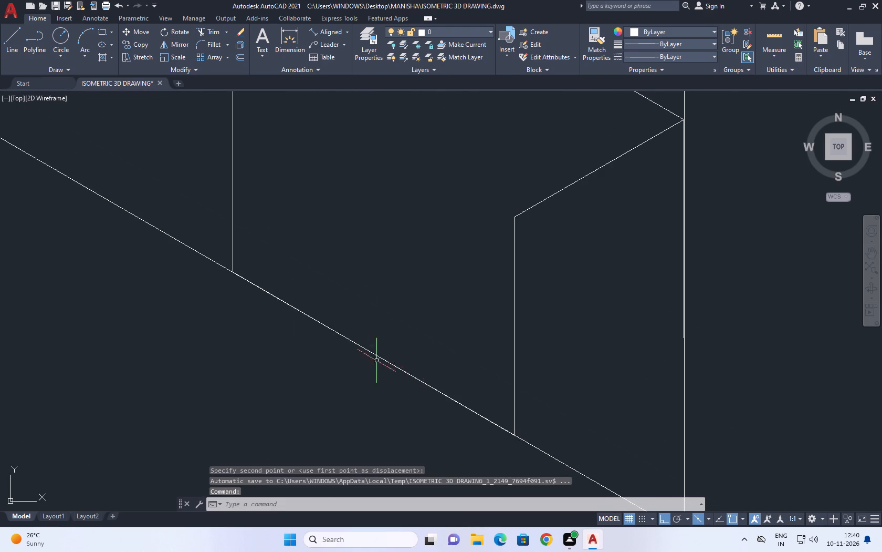
Move the footing block from the lower end of its outer vertical edge onto the extension's corner vertical.
scroll(388, 366, down, 3)
scroll(576, 212, up, 5)
scroll(577, 207, down, 5)
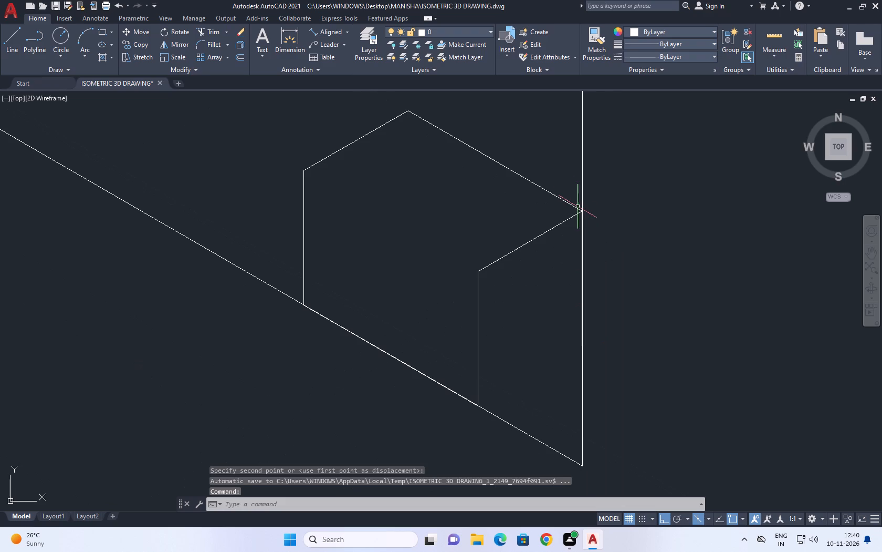
middle_drag(398, 163, 398, 257)
scroll(344, 228, down, 4)
click(243, 178)
click(488, 346)
middle_drag(331, 244, 400, 347)
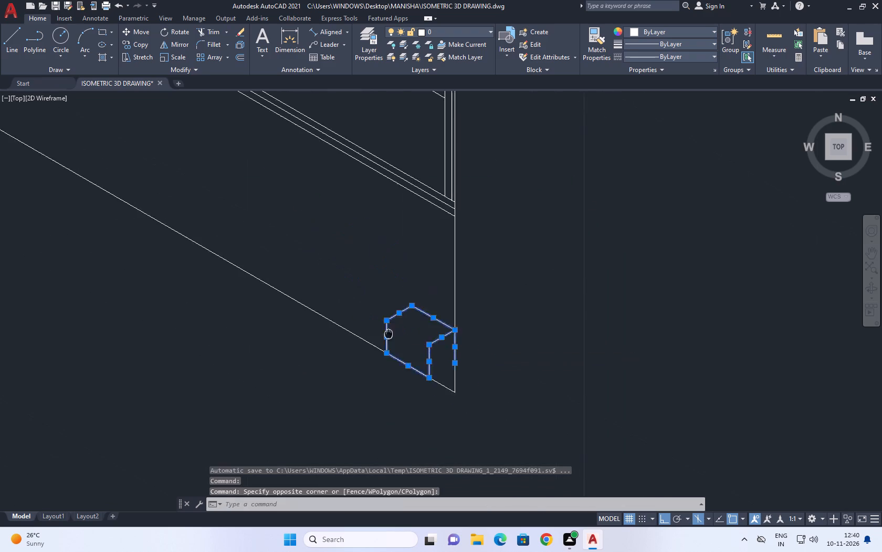
middle_drag(400, 347, 402, 350)
key(m)
key(space)
scroll(421, 360, up, 2)
scroll(564, 420, up, 6)
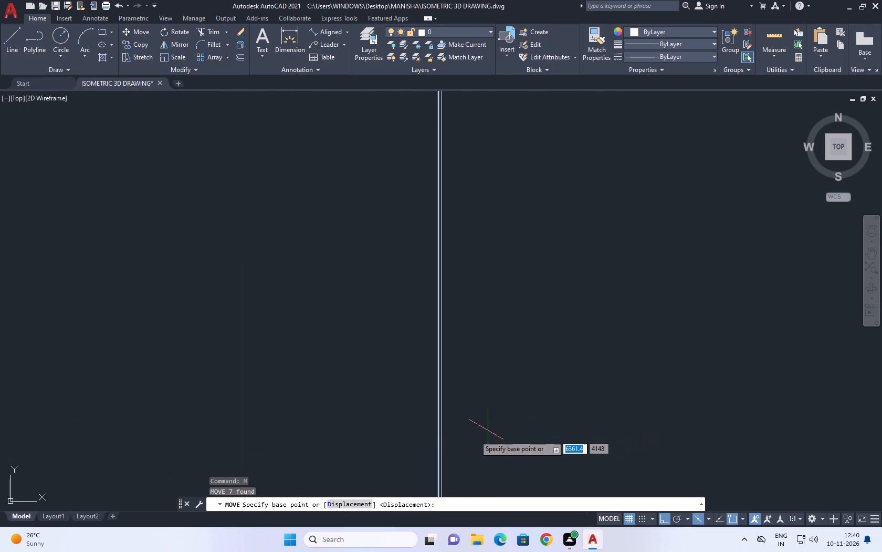
scroll(443, 459, up, 1)
middle_drag(440, 453, 412, 241)
scroll(405, 285, up, 2)
scroll(410, 344, up, 1)
click(401, 353)
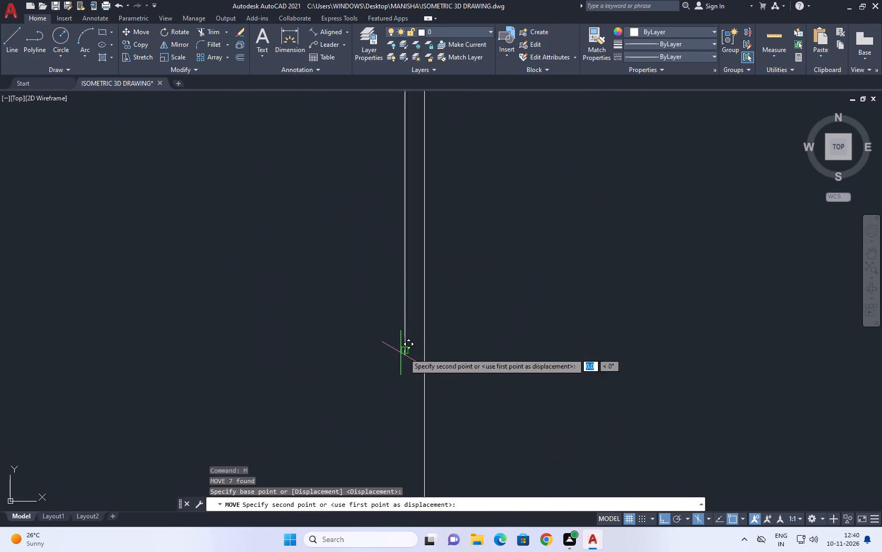
drag(424, 363, 425, 364)
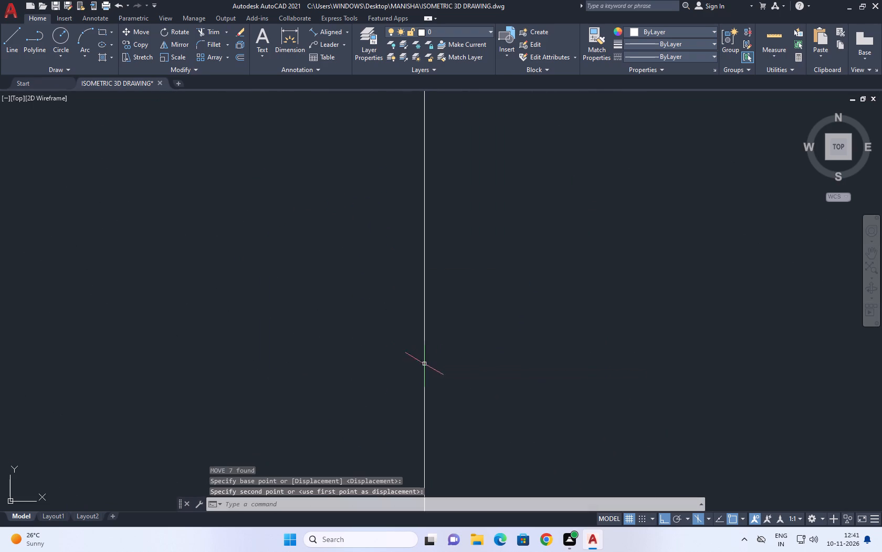
drag(425, 364, 433, 367)
scroll(574, 283, down, 9)
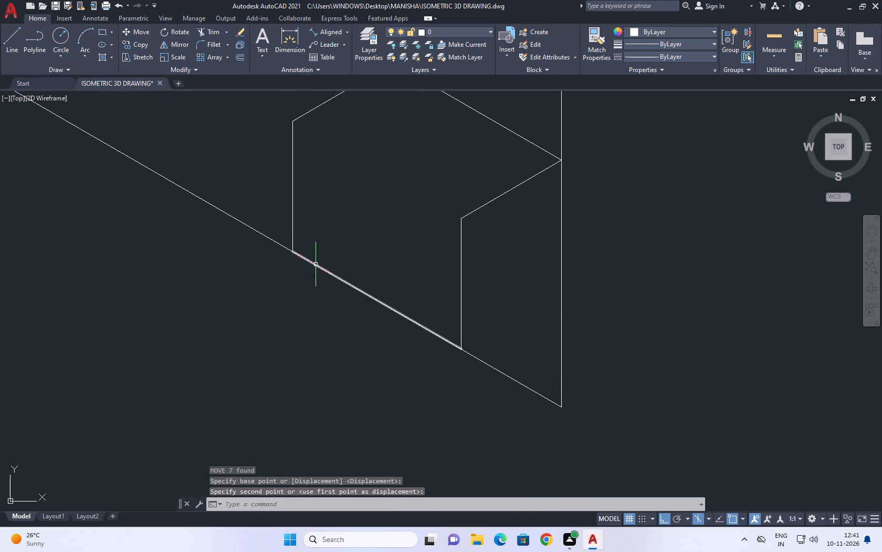
Erase the footing block's bottom edge that nearly overlaps the long ground line.
scroll(304, 257, up, 10)
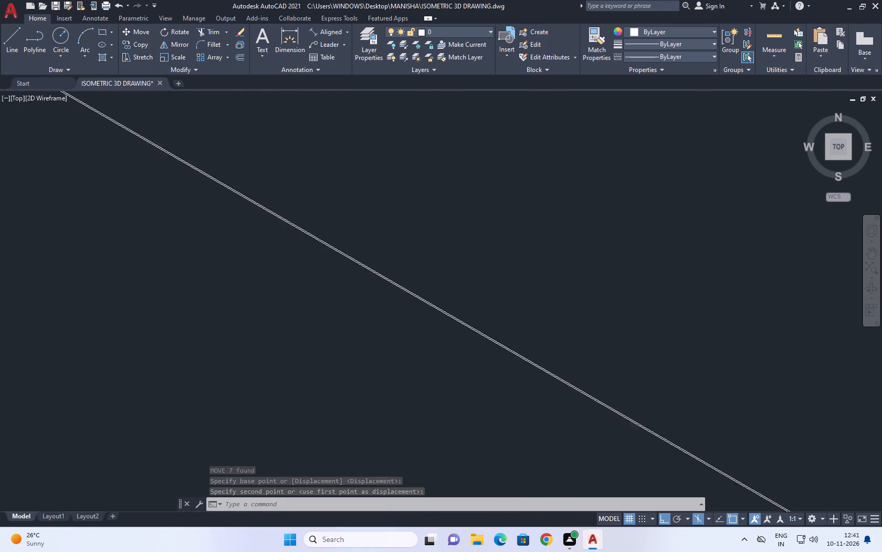
scroll(303, 223, up, 4)
click(307, 240)
scroll(301, 241, down, 14)
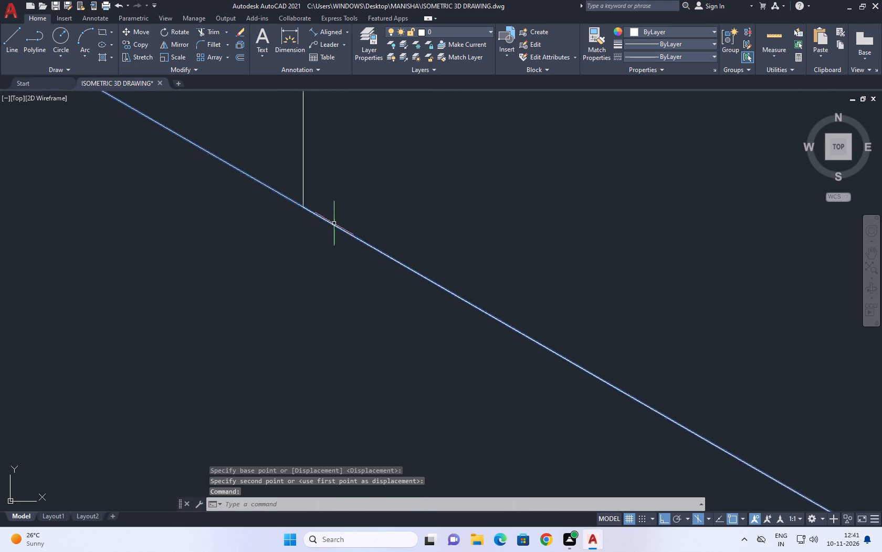
scroll(334, 223, down, 6)
scroll(269, 206, up, 4)
key(Escape)
click(383, 191)
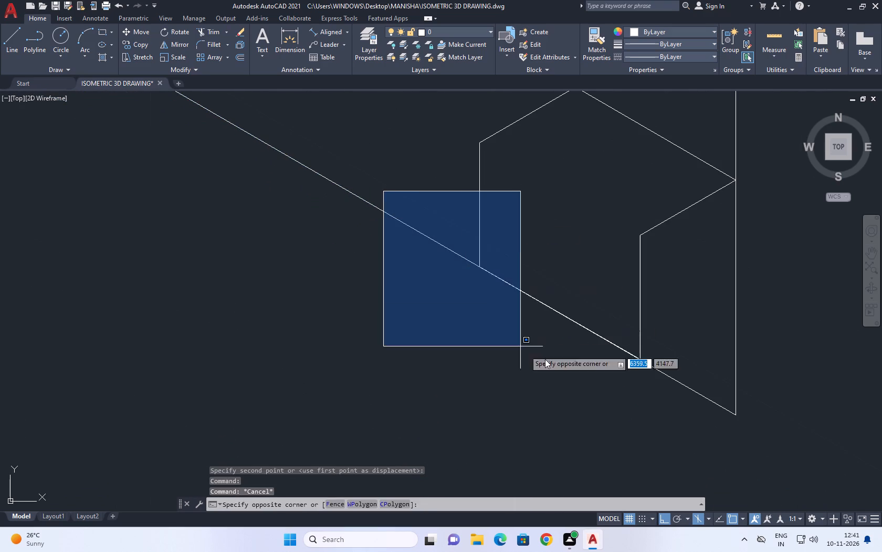
click(669, 394)
key(Escape)
drag(476, 253, 485, 266)
click(690, 390)
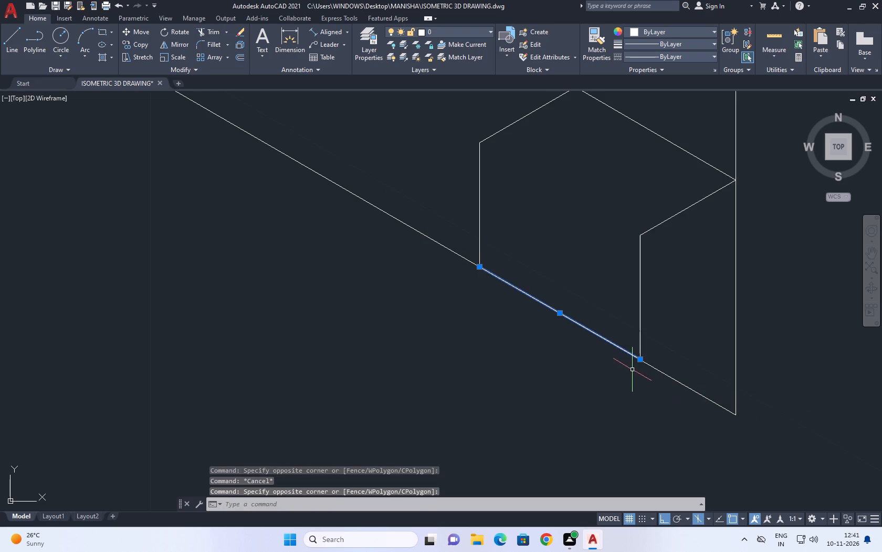
key(Delete)
Draw the footing block's missing front top edge as a line between the tops of its two front verticals.
scroll(620, 368, down, 3)
middle_drag(623, 327, 619, 364)
key(l)
key(space)
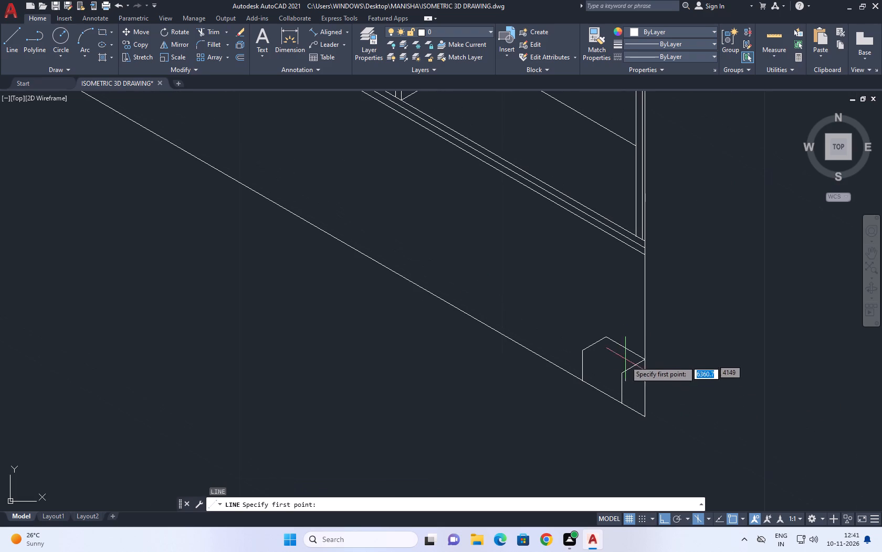
click(621, 372)
click(581, 350)
key(space)
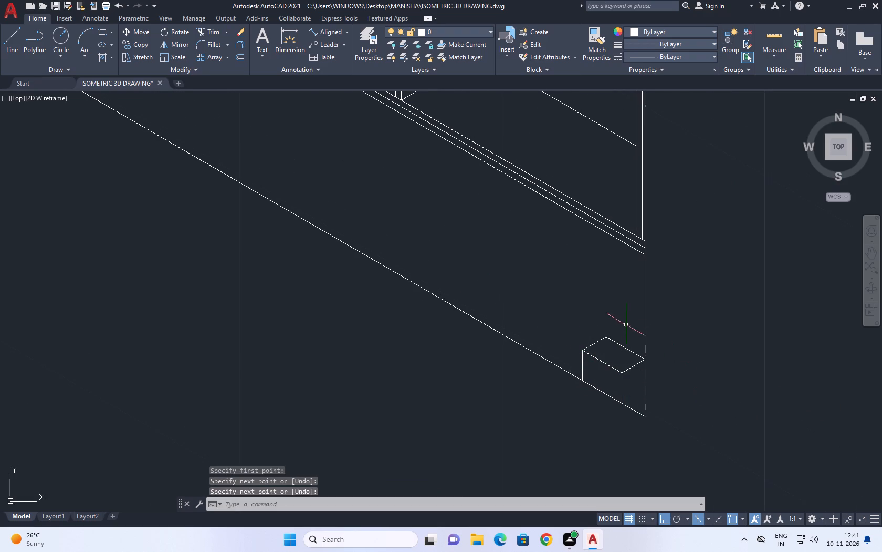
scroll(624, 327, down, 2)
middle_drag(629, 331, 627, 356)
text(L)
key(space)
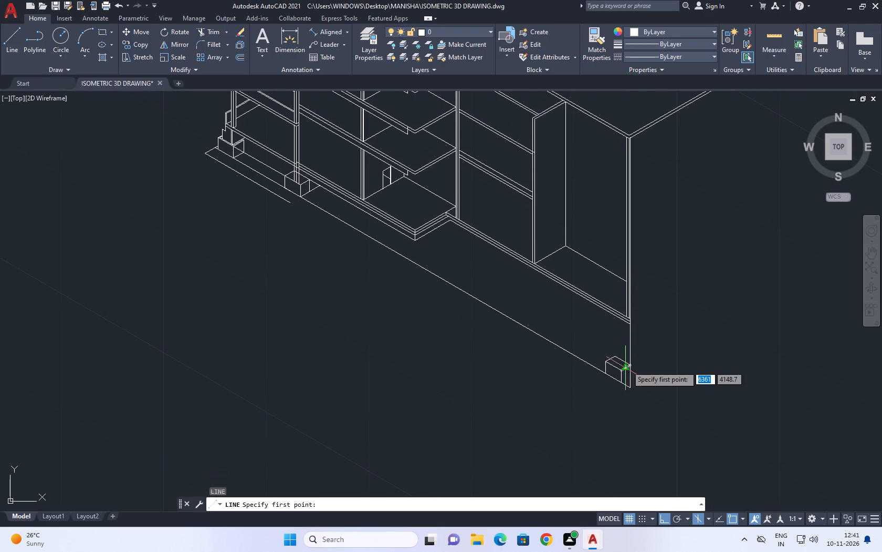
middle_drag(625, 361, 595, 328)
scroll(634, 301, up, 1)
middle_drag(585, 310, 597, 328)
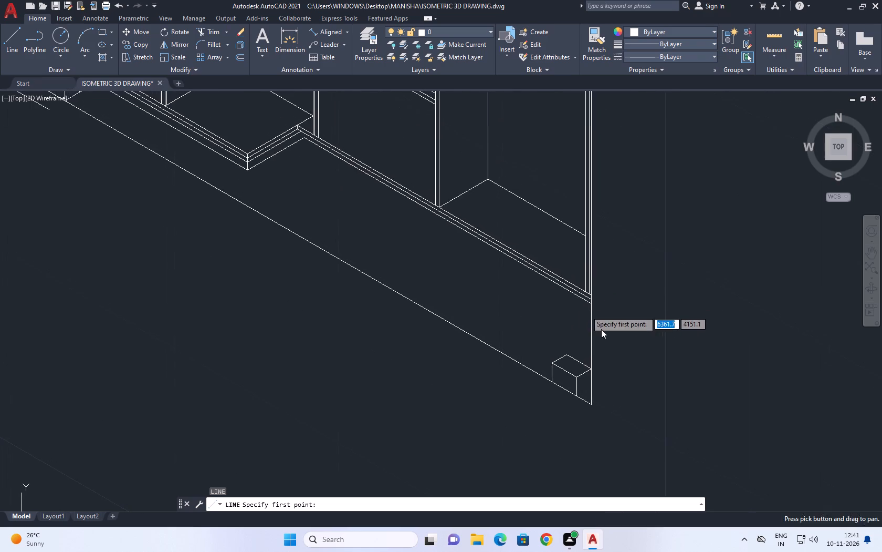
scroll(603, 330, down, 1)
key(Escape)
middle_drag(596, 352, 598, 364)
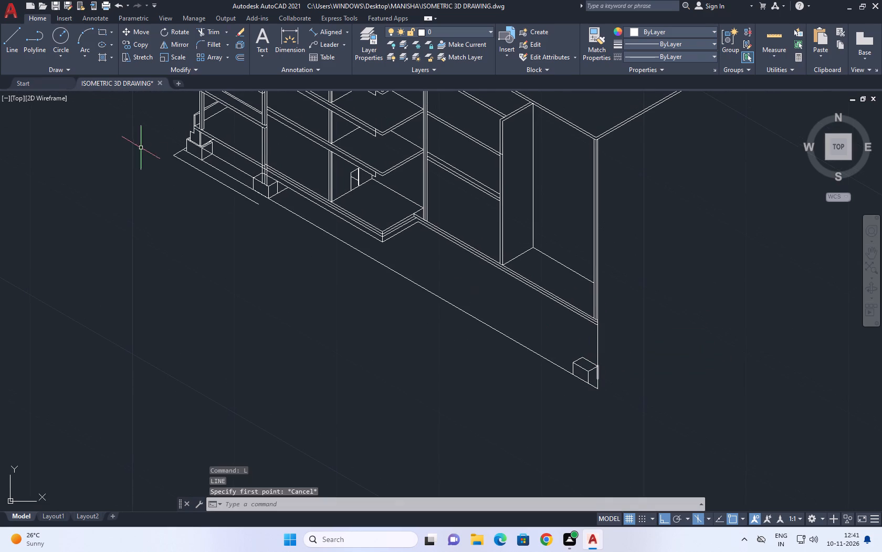
Draw an isometric line about 24 units long at 330° from the projecting plinth's bottom corner, past the extension's corner vertical.
middle_drag(427, 250, 380, 219)
text(L)
key(space)
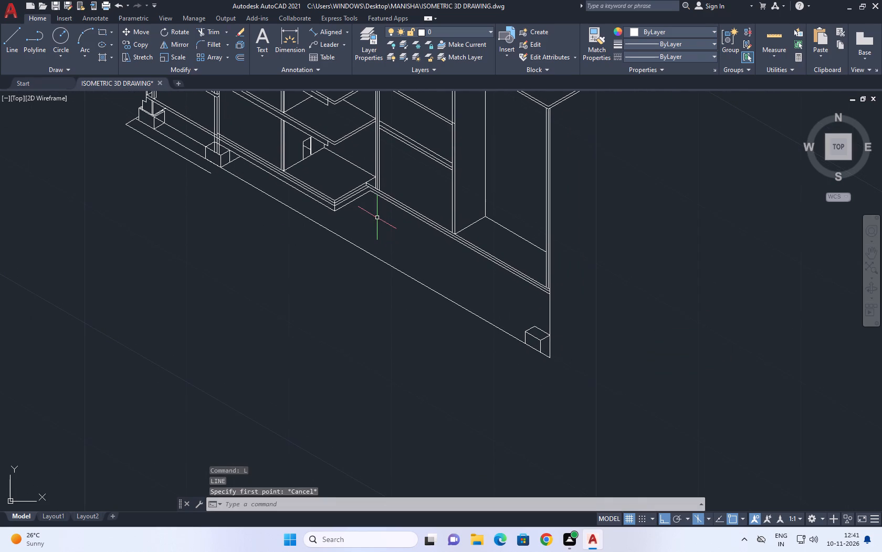
click(333, 210)
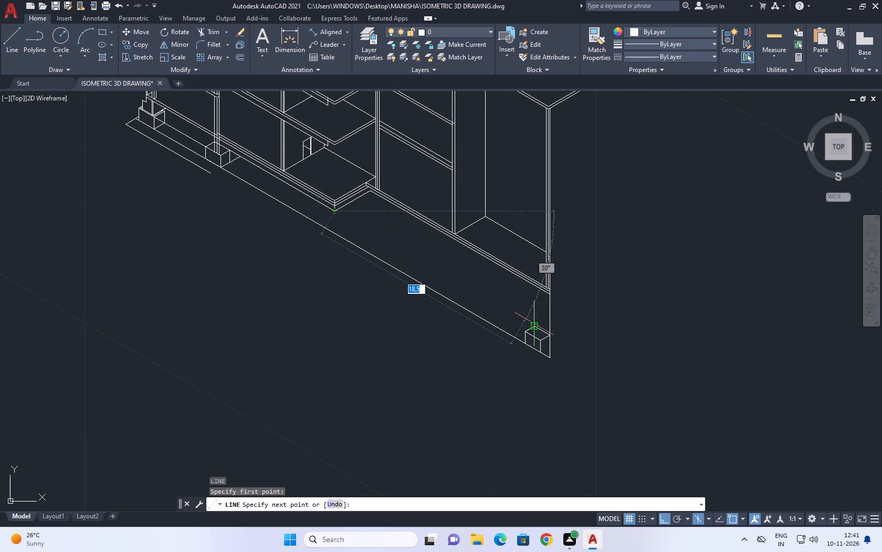
click(580, 343)
key(space)
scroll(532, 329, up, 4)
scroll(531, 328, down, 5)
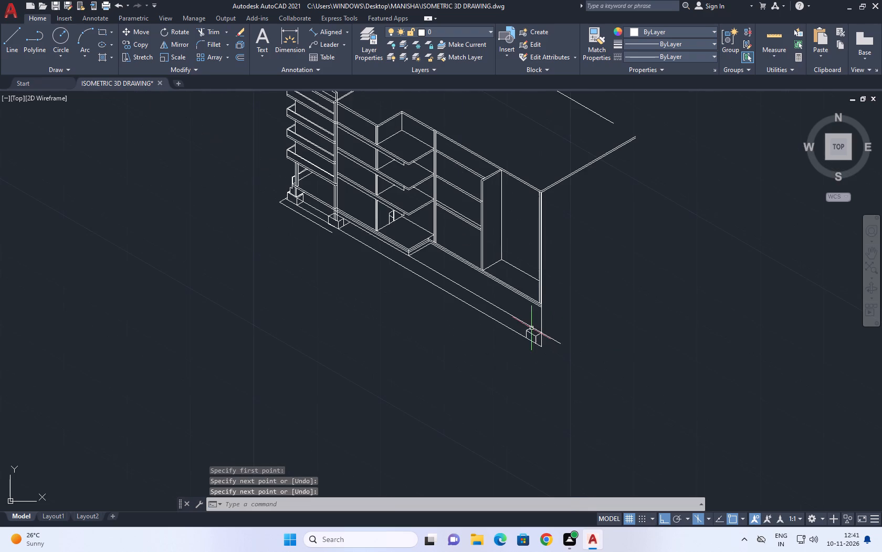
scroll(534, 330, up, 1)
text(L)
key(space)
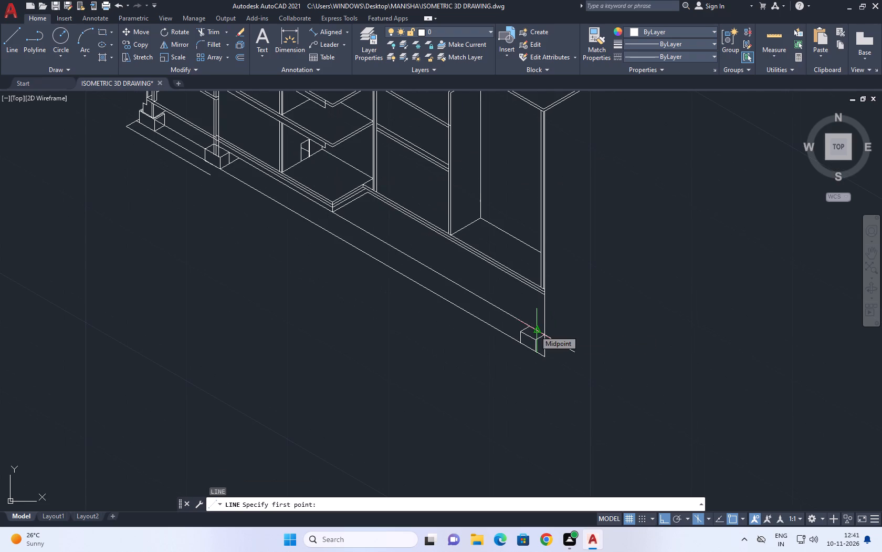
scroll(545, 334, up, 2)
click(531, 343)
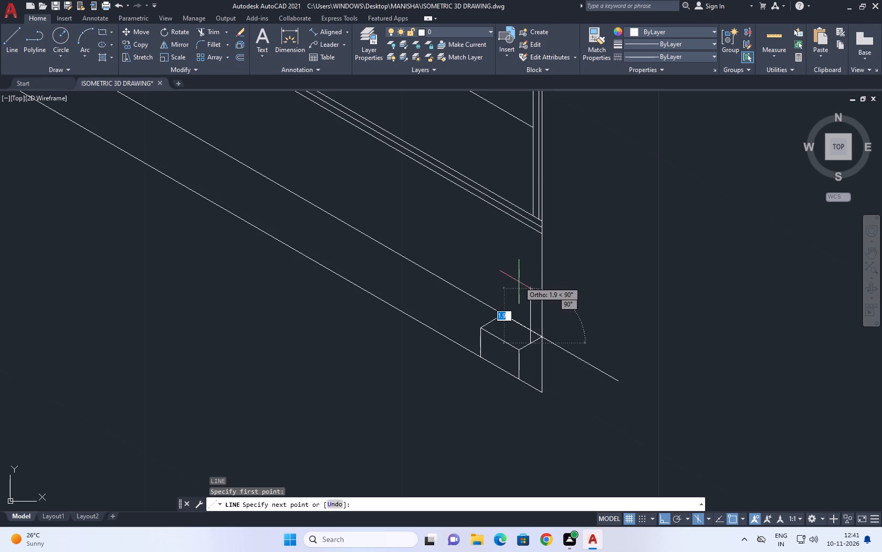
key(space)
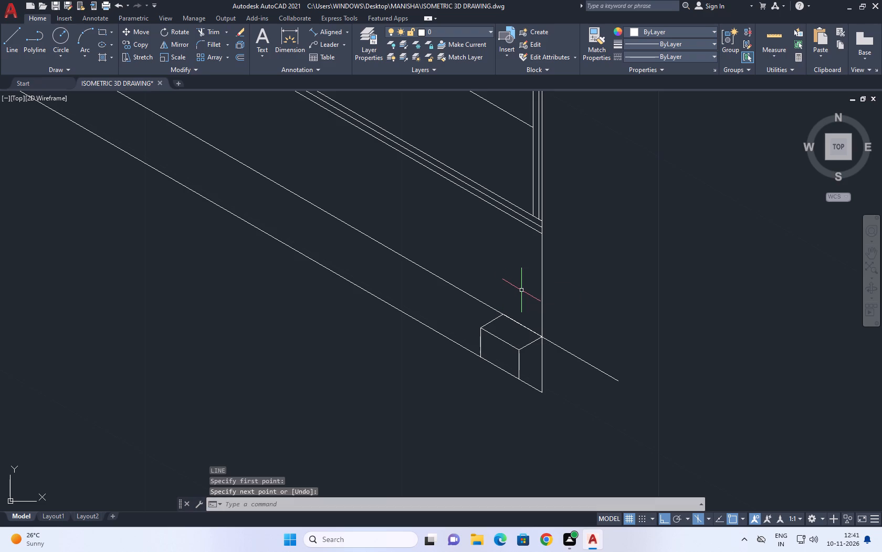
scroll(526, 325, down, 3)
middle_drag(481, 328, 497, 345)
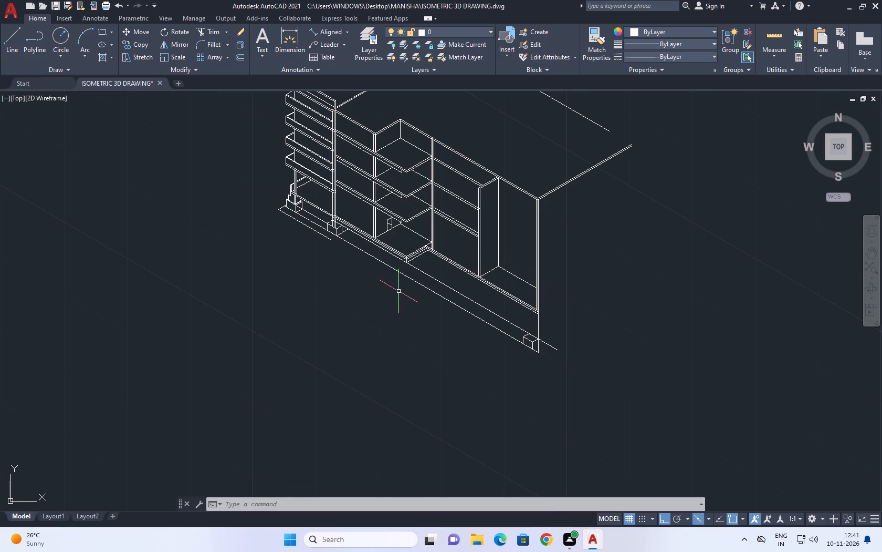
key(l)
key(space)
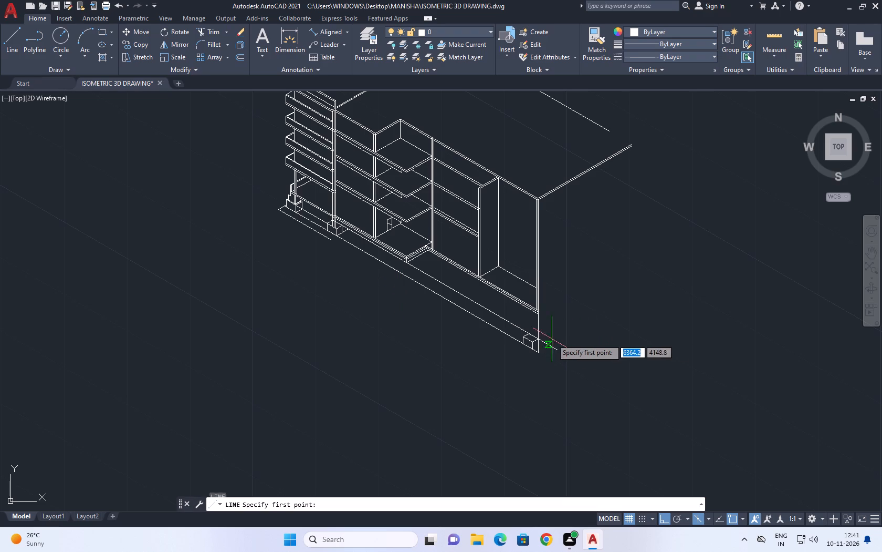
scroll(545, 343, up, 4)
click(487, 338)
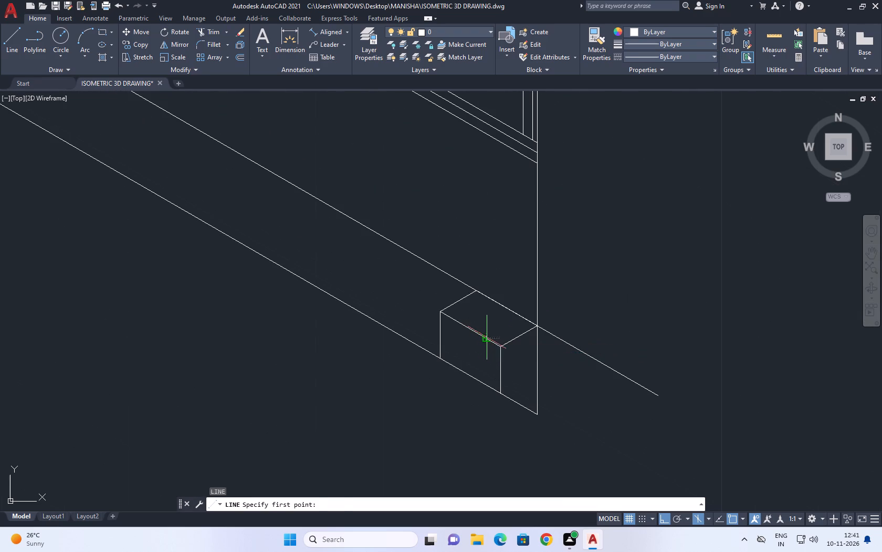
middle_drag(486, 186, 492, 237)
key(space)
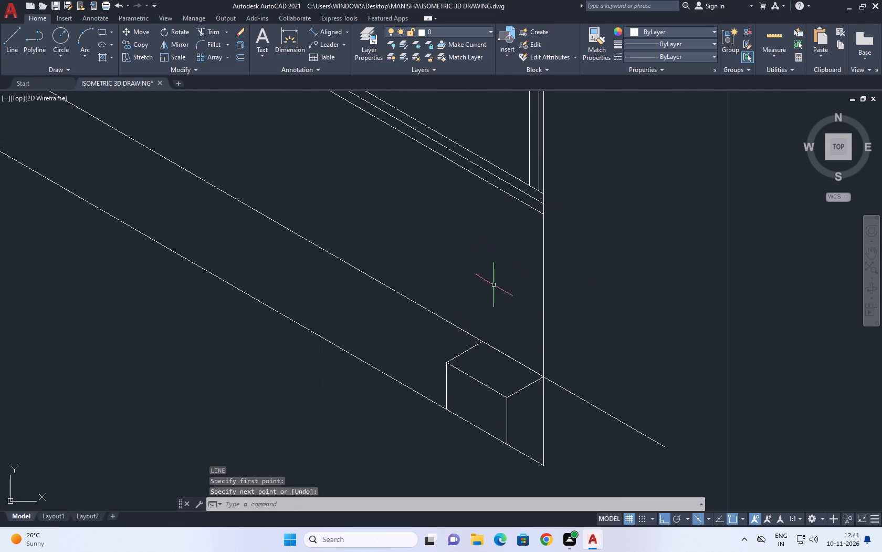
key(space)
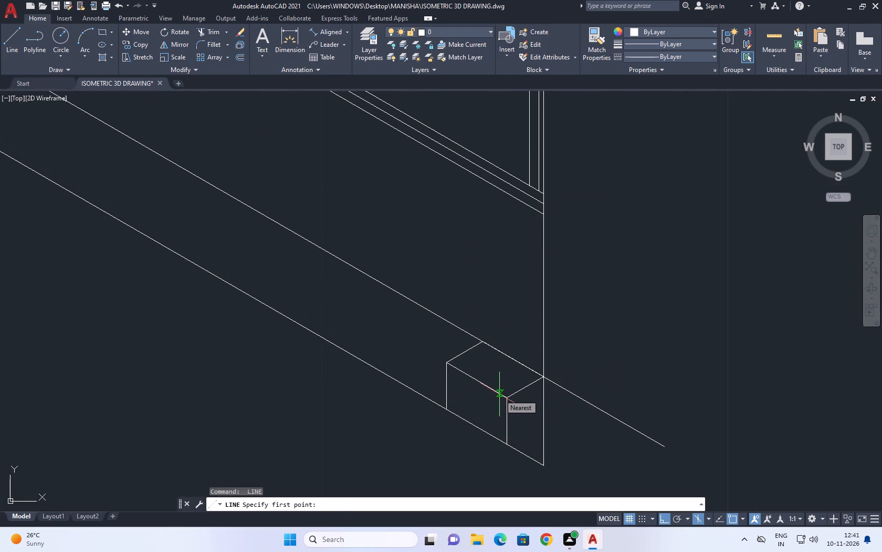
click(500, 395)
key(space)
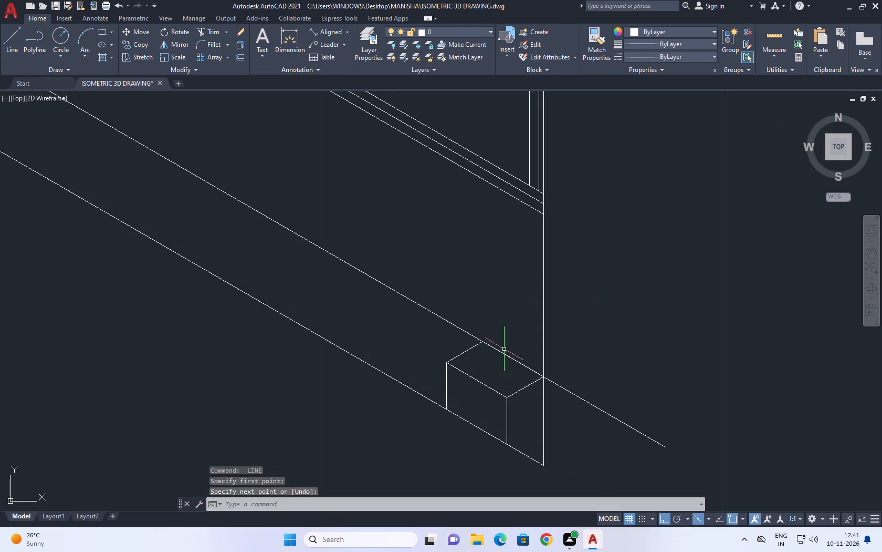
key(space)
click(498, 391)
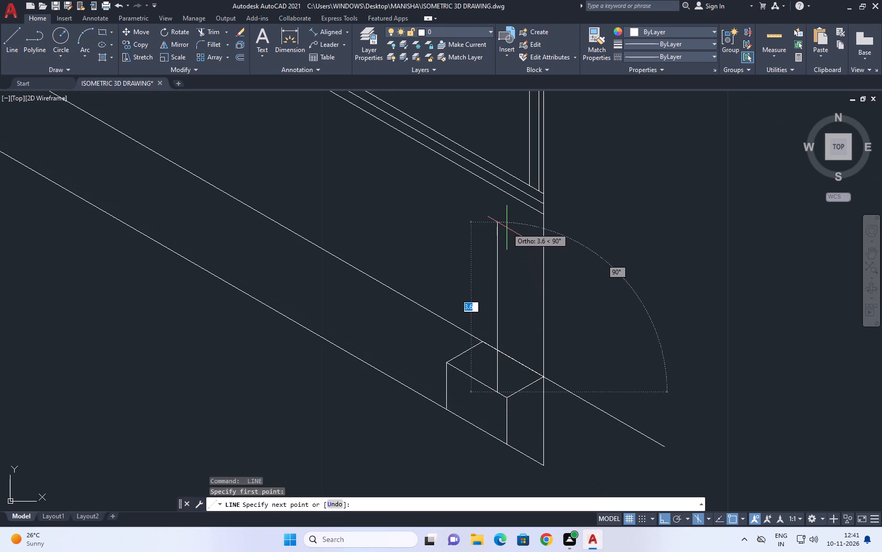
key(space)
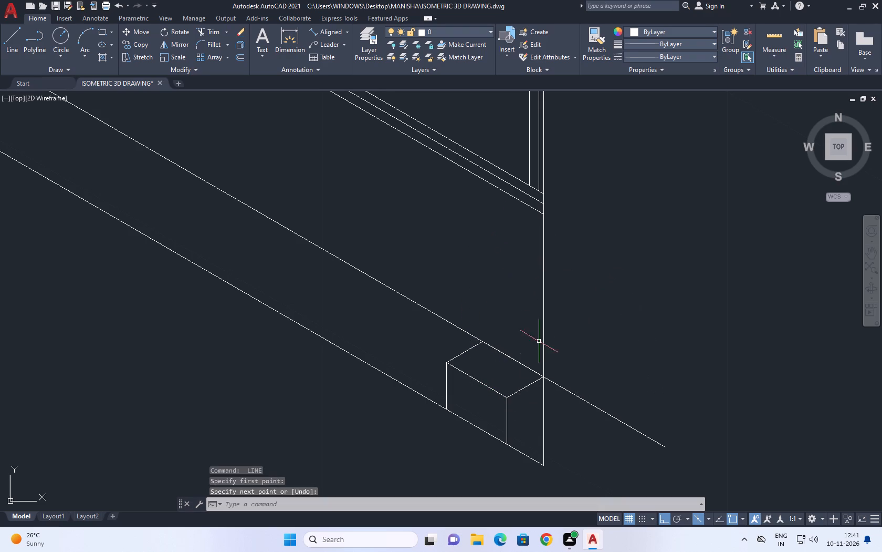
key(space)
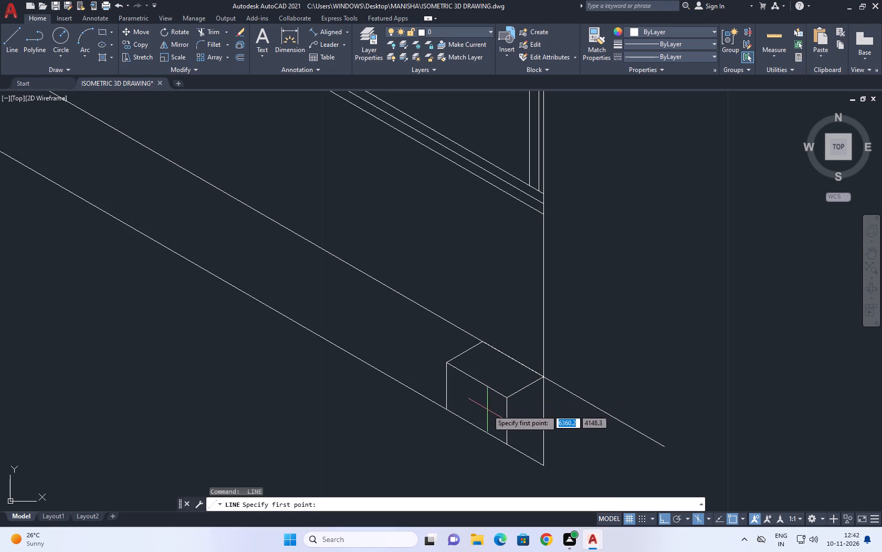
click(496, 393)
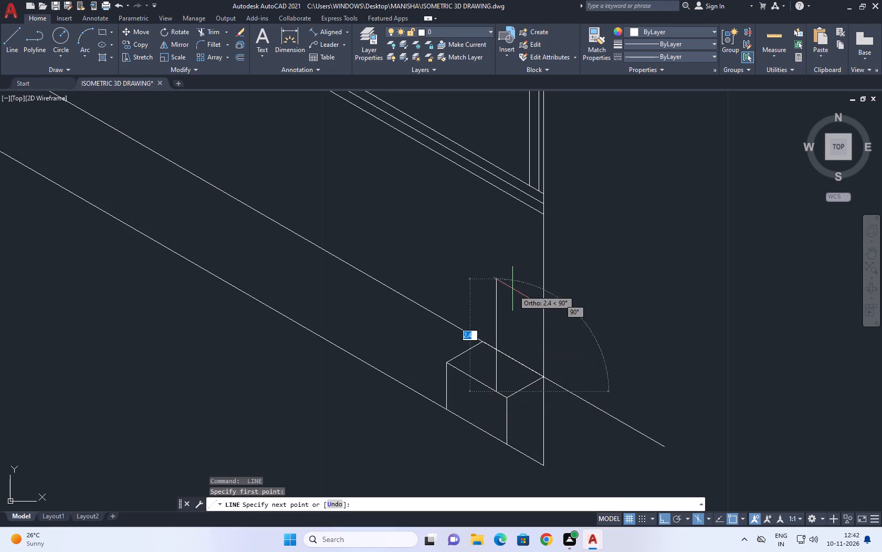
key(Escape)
Move the footing block's front top edge and outer front vertical from the vertical's lower end to the bottom of the extension's corner vertical.
middle_drag(499, 375, 458, 231)
click(465, 250)
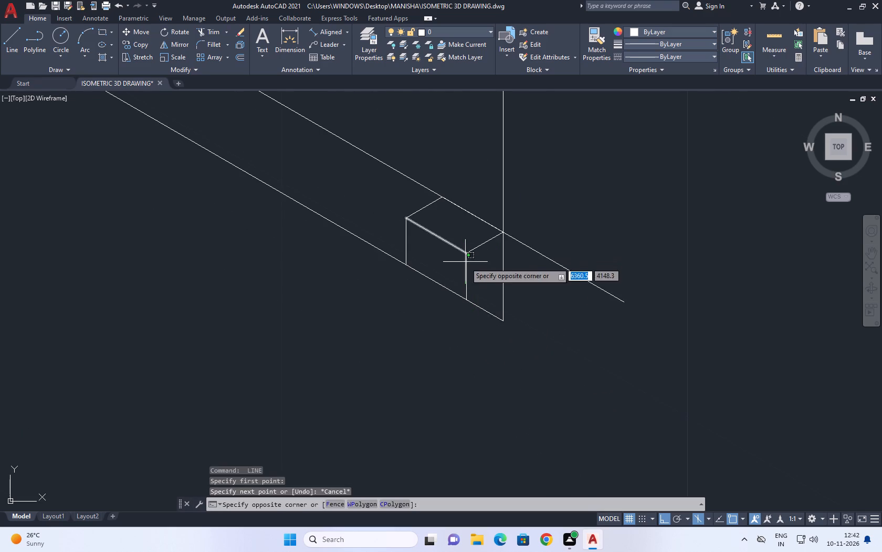
click(465, 269)
drag(468, 270, 462, 273)
click(458, 273)
click(468, 274)
middle_drag(490, 274, 462, 298)
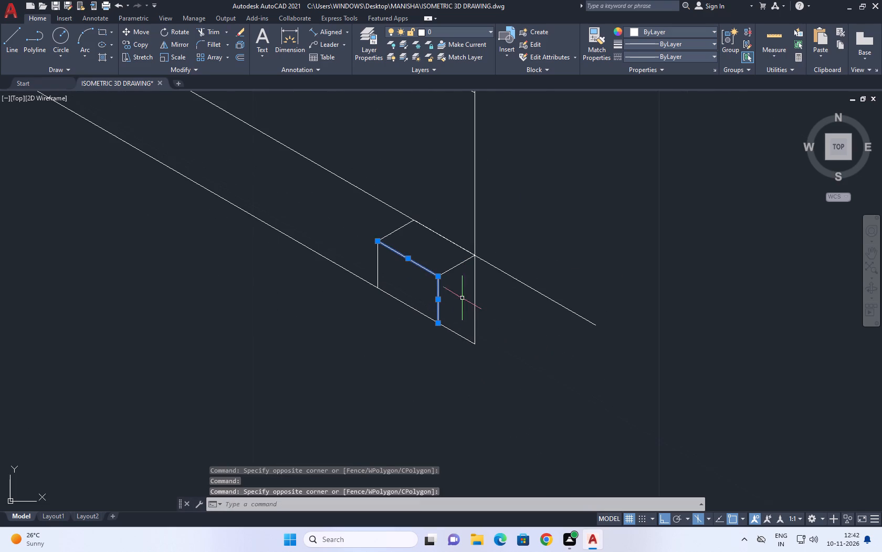
key(m)
key(space)
click(441, 325)
click(473, 344)
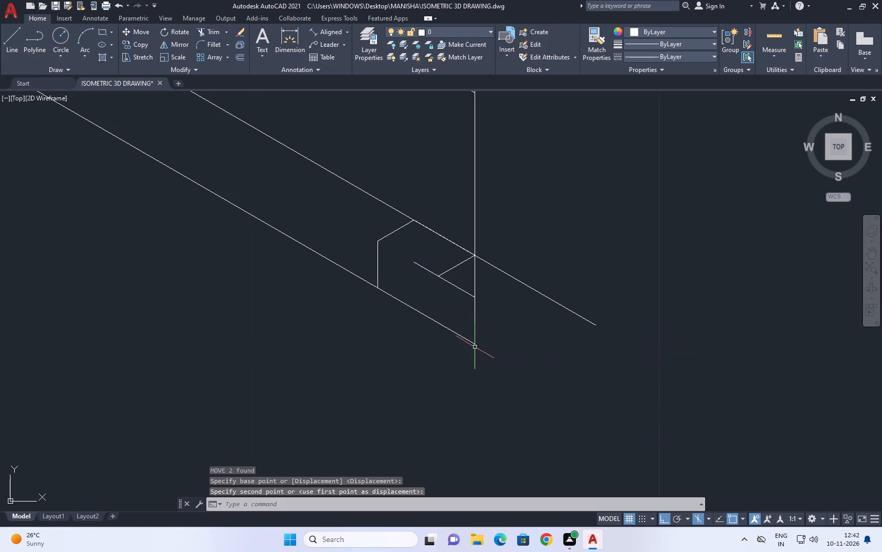
Move the footing block's short side top edge so its front end meets the relocated front top corner.
click(464, 264)
click(457, 267)
middle_drag(469, 269, 470, 298)
key(m)
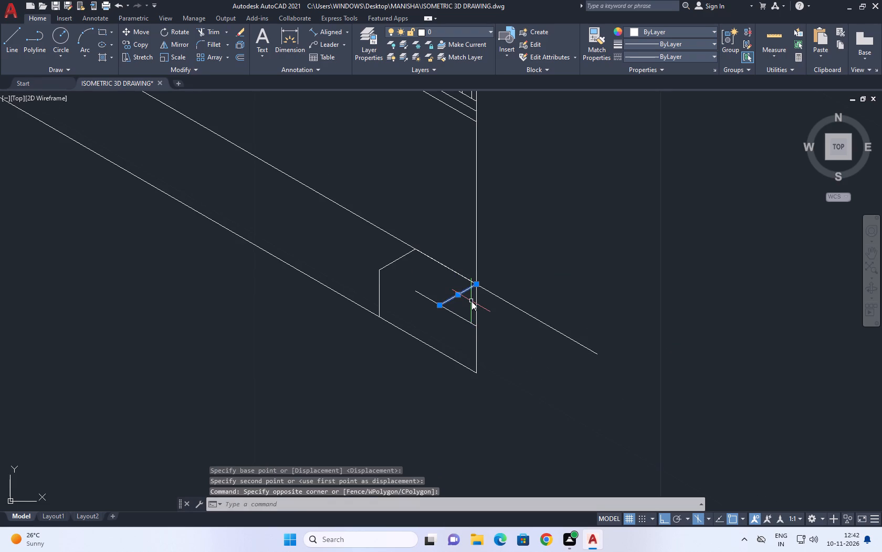
key(space)
click(440, 308)
click(474, 323)
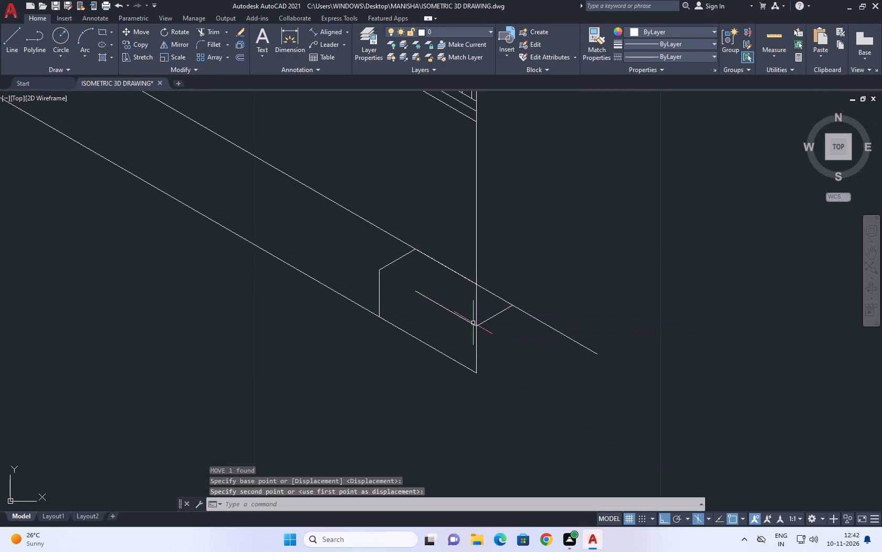
Extend the footing block's front top edge back to the top of its inner vertical.
text(EX)
key(space)
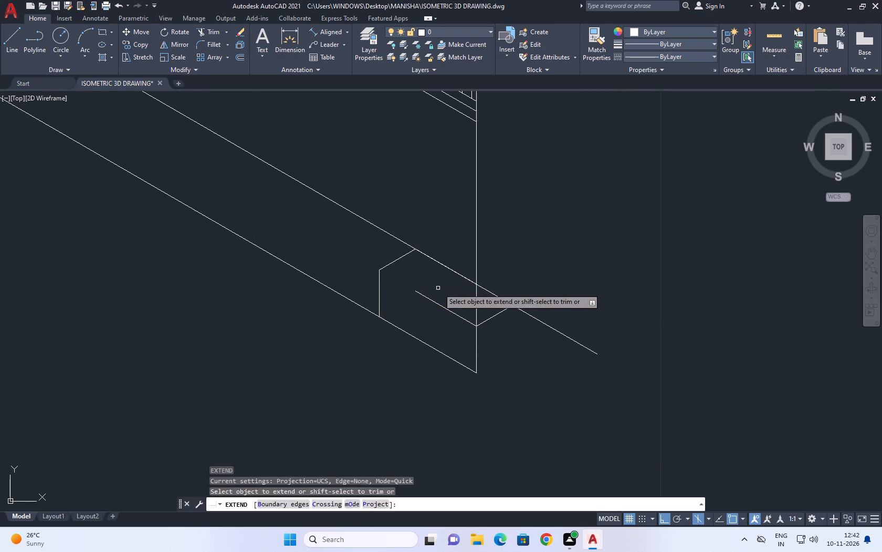
click(438, 289)
click(414, 307)
key(space)
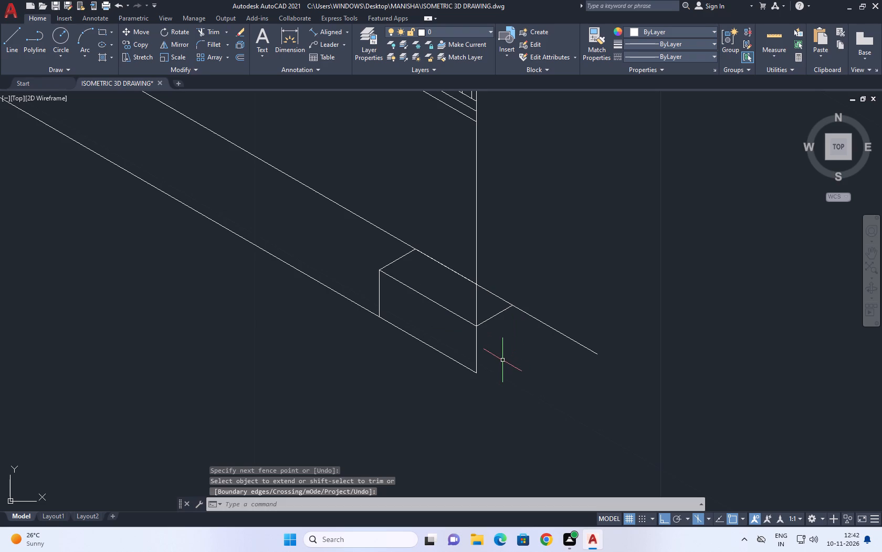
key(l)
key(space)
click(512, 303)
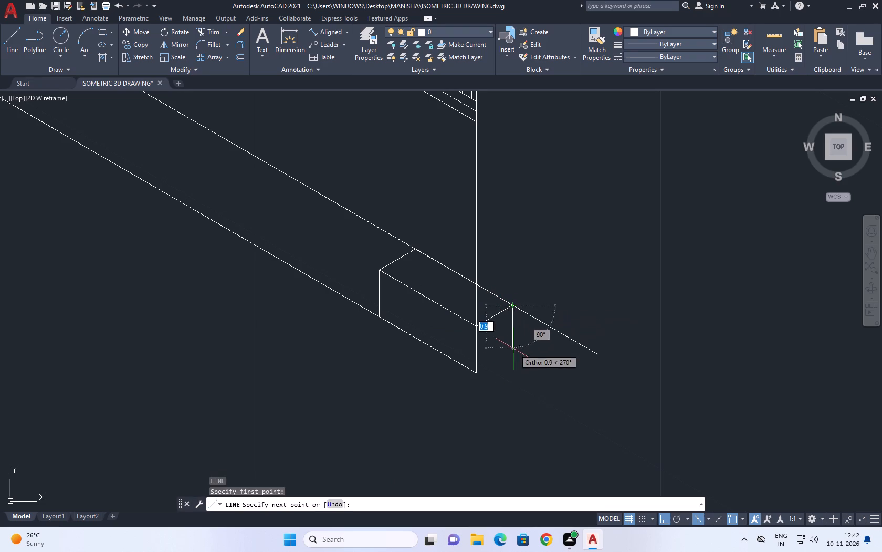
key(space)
Draw two column verticals up from the footing block's front top edge, one near the outer corner and one nearer its inner end.
middle_drag(502, 262, 510, 320)
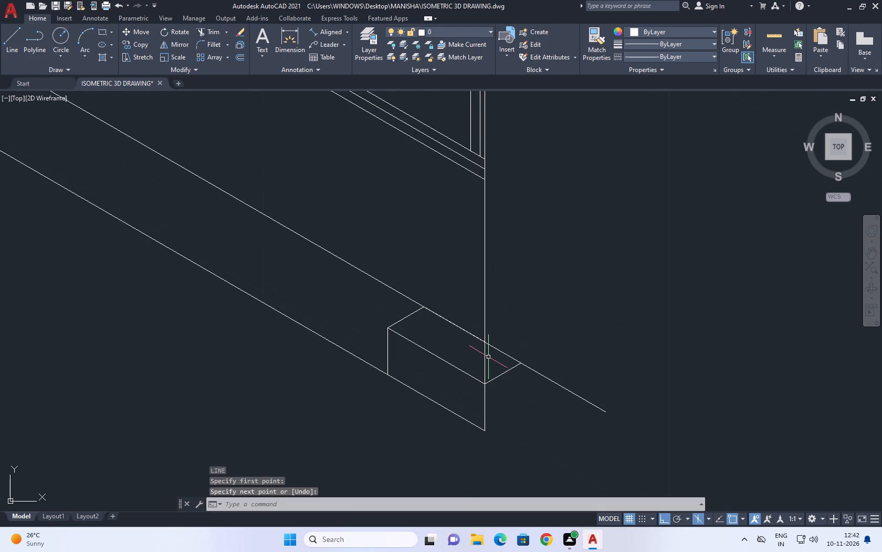
key(l)
key(space)
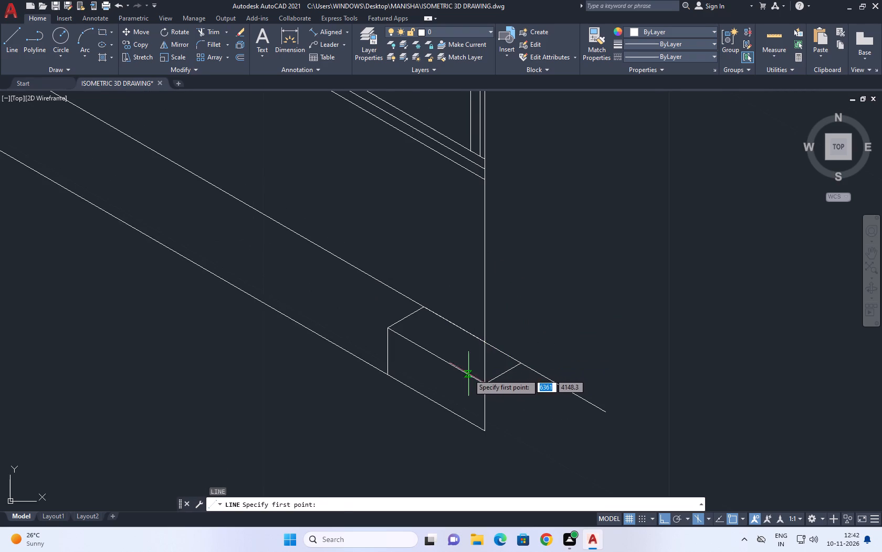
drag(475, 376, 478, 370)
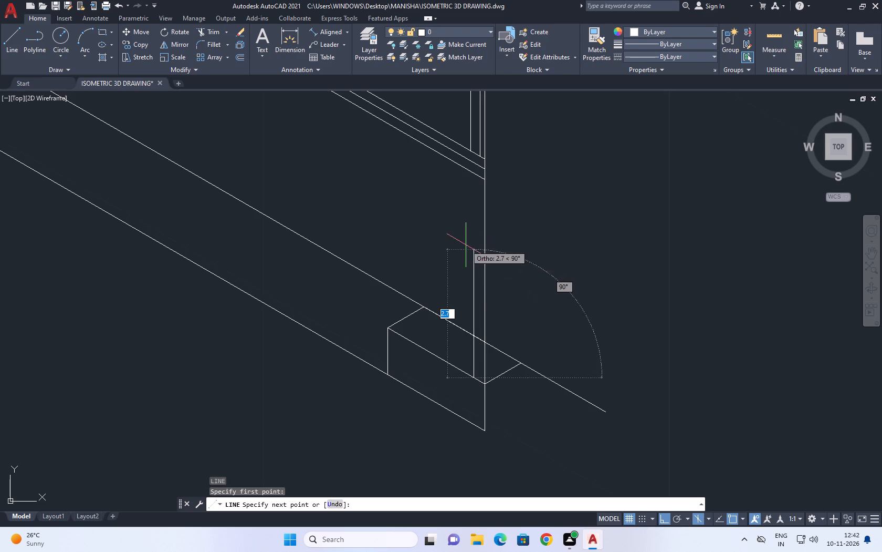
scroll(469, 247, down, 1)
click(471, 246)
key(space)
key(space)
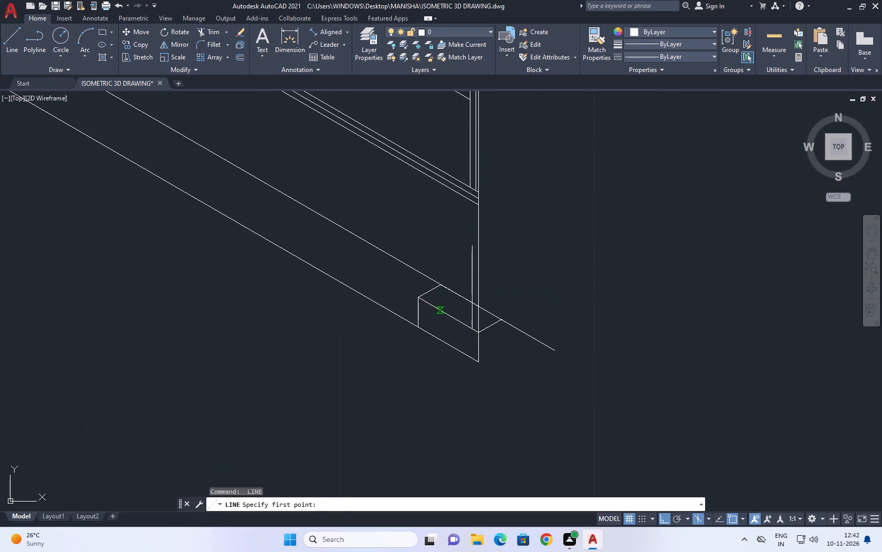
click(440, 311)
click(450, 229)
key(space)
middle_drag(452, 239, 470, 267)
Extend both column verticals up to the lowest edge line of the extension's floor slab.
scroll(520, 303, down, 2)
middle_drag(492, 282, 500, 293)
key(e)
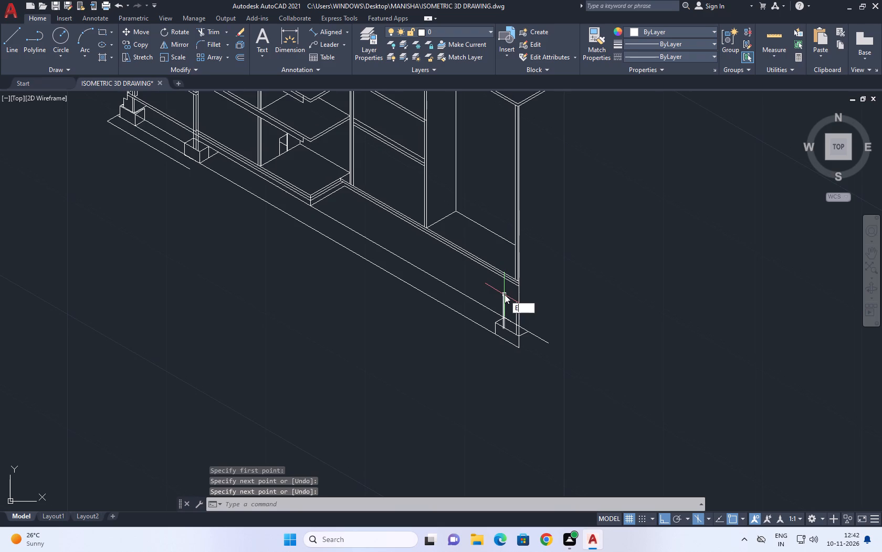
key(x)
key(space)
scroll(508, 314, up, 2)
click(490, 274)
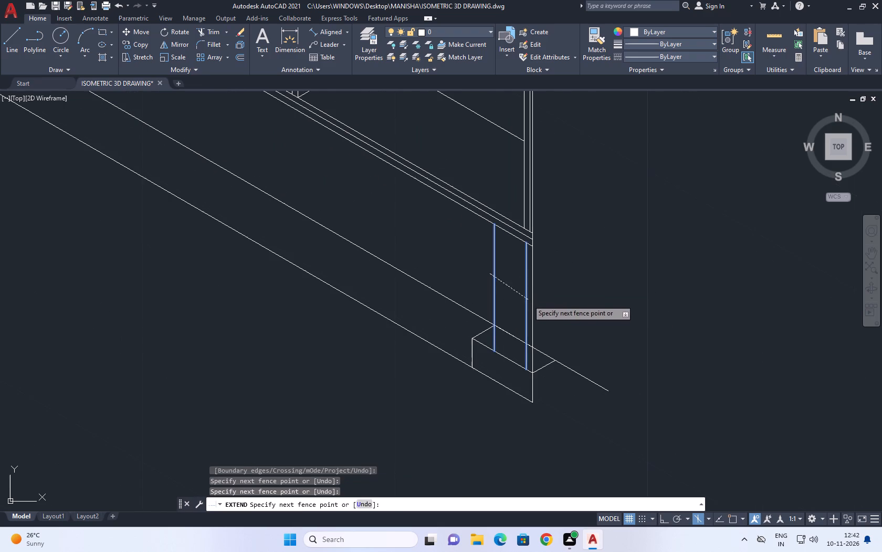
click(528, 300)
key(space)
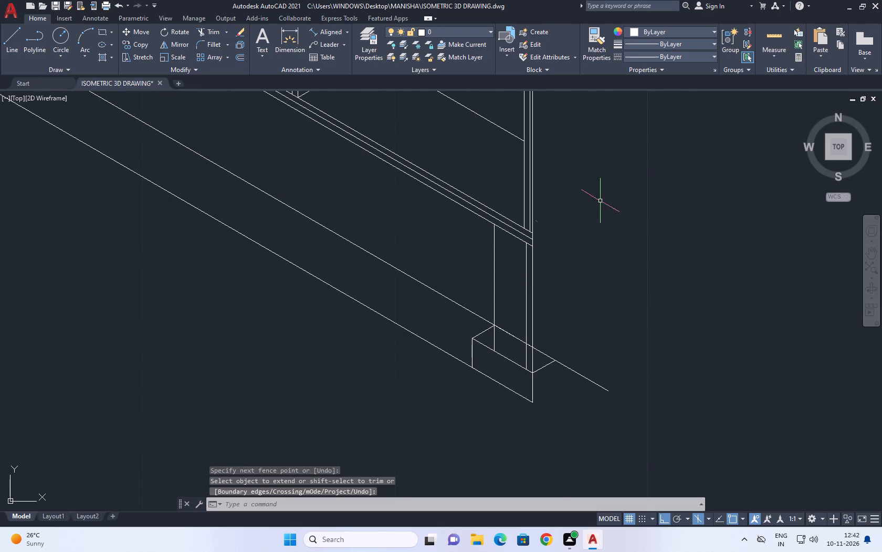
Extend both column verticals further up to the middle edge line of the extension's floor slab.
scroll(560, 261, down, 2)
middle_drag(484, 275, 563, 303)
scroll(618, 279, up, 4)
middle_drag(624, 269, 606, 269)
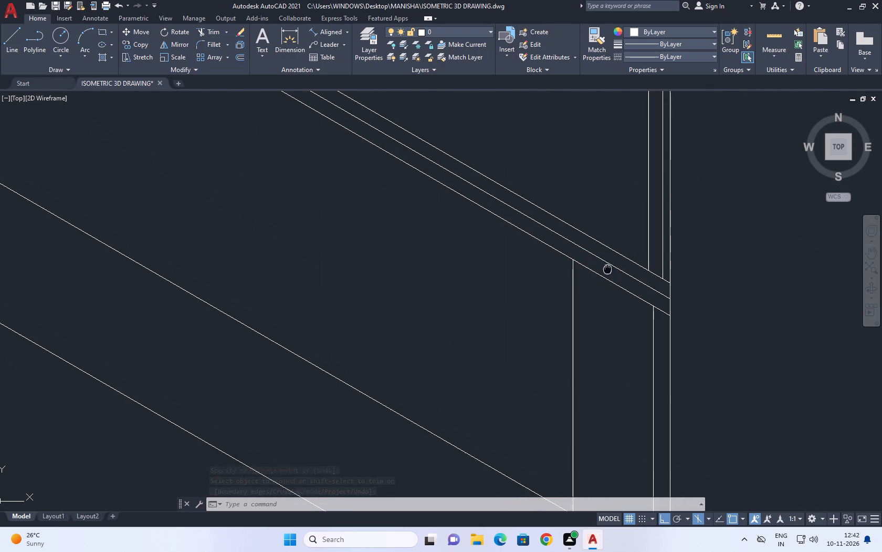
middle_drag(606, 269, 598, 267)
key(e)
key(x)
key(space)
click(533, 290)
click(633, 338)
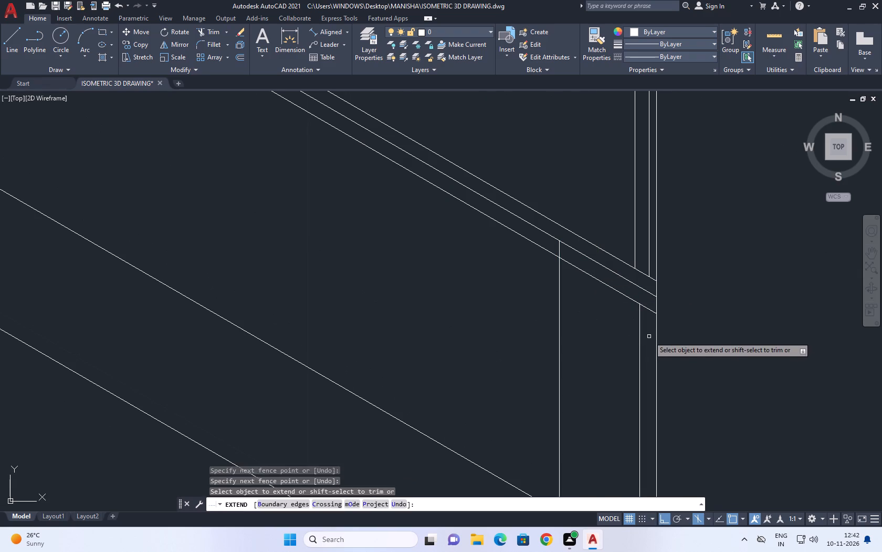
click(649, 333)
click(629, 322)
scroll(607, 277, down, 2)
key(Escape)
Trim the long 330° guide line on both sides of the footing block, between the projecting plinth and the line's outer end.
middle_drag(634, 321, 595, 185)
scroll(594, 224, down, 3)
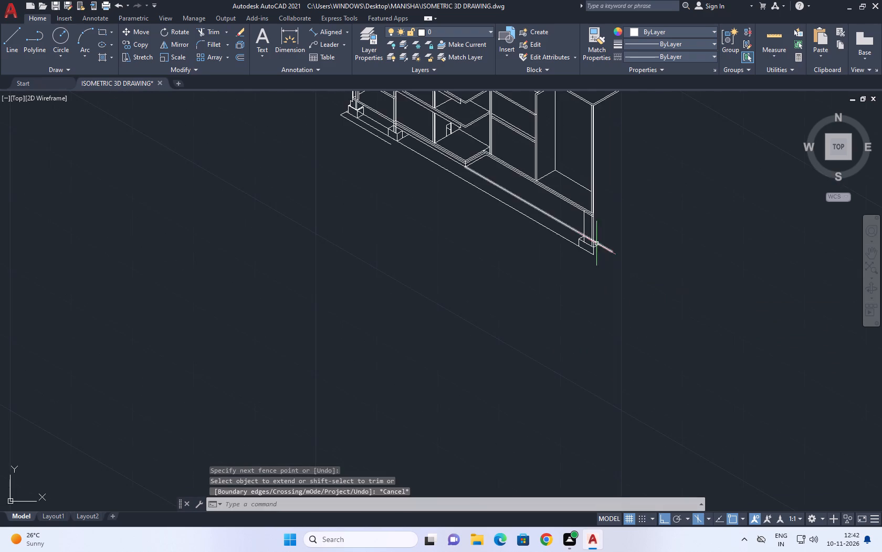
scroll(583, 208, up, 1)
middle_drag(583, 208, 587, 244)
text(TR)
key(space)
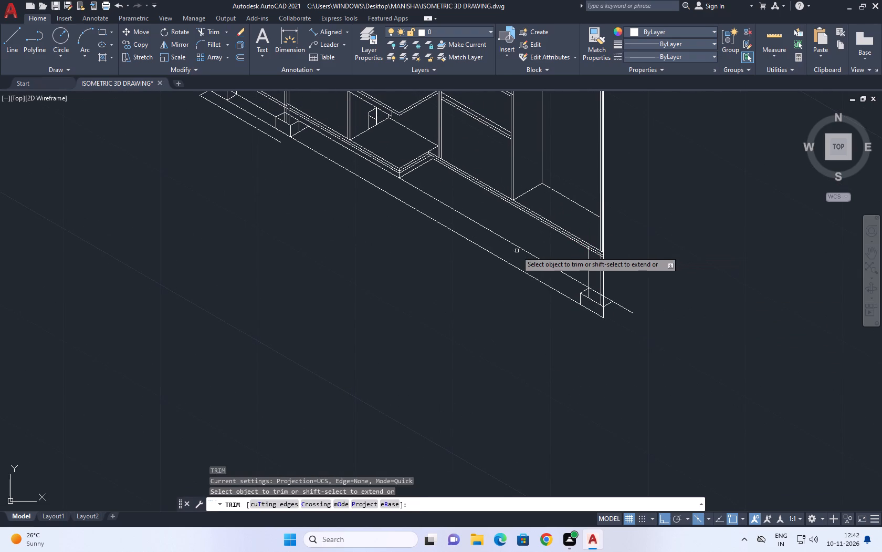
click(522, 251)
click(623, 307)
click(622, 294)
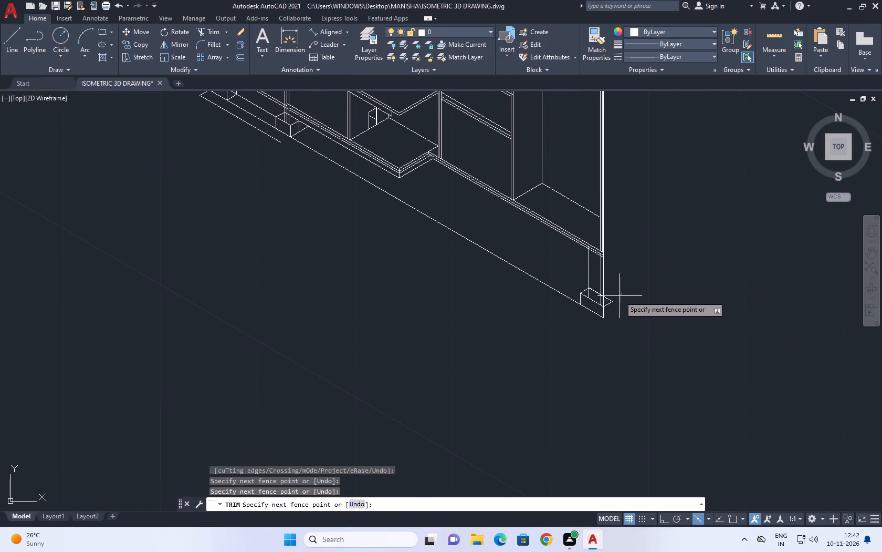
click(616, 309)
Trim the overlapping segment on the footing block's rear top edge and the corner vertical's segment crossing the block's top face.
scroll(595, 297, up, 3)
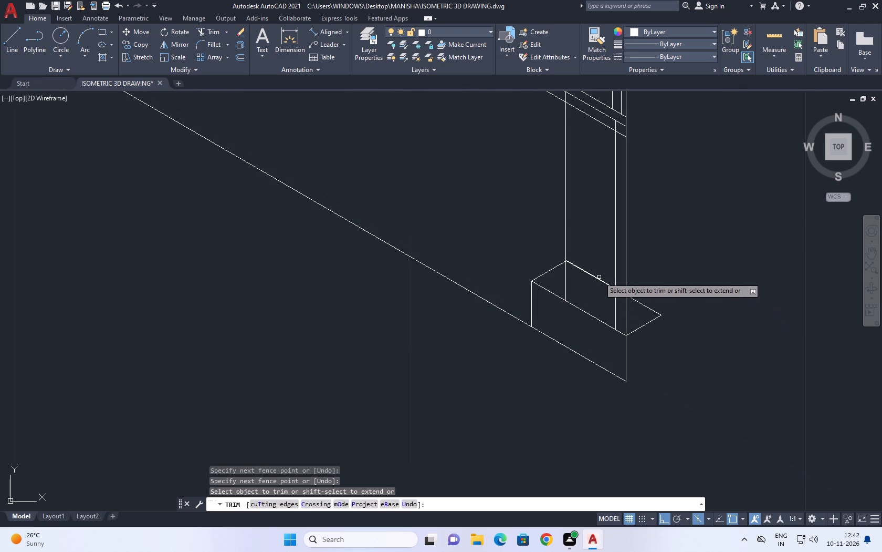
click(596, 279)
scroll(622, 305, down, 1)
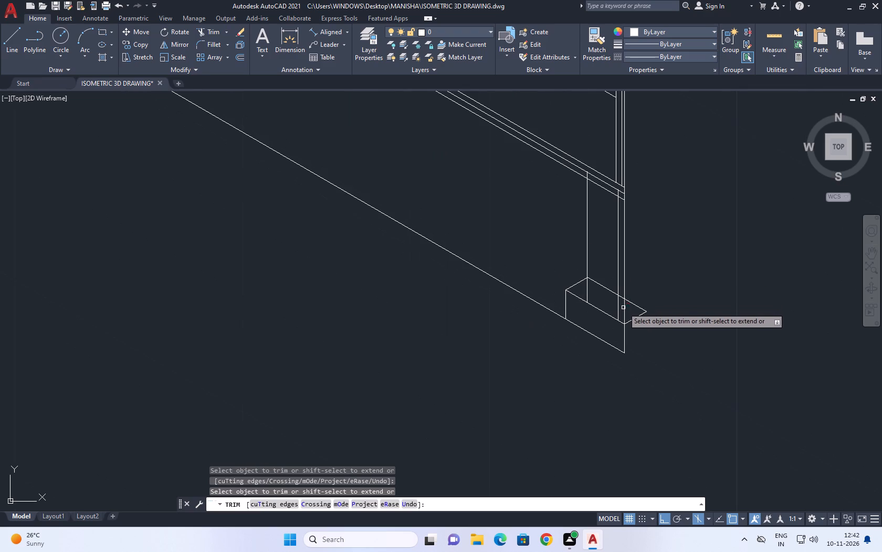
click(626, 309)
click(619, 309)
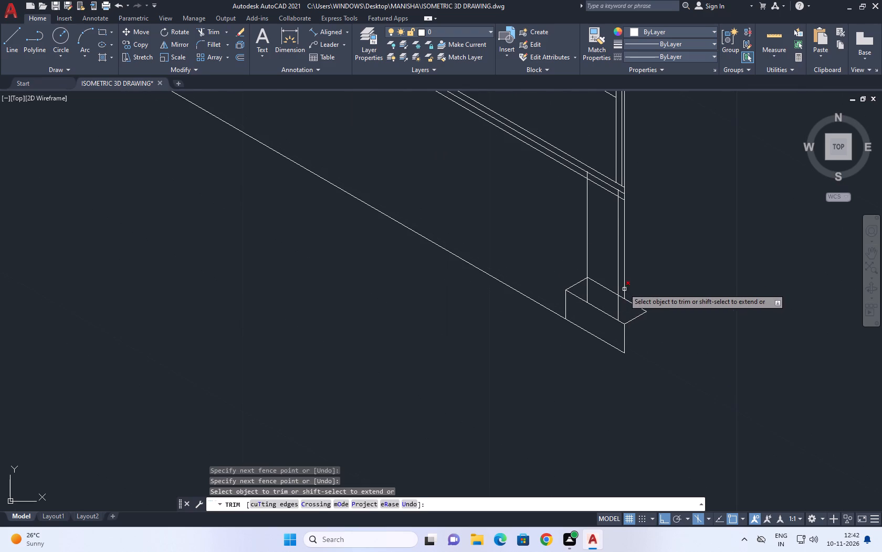
scroll(623, 286, down, 2)
key(space)
Copy the existing middle column's footing block from the top of its vertical stub to the foot of the extension's intermediate column.
scroll(629, 287, down, 2)
middle_drag(685, 271, 678, 274)
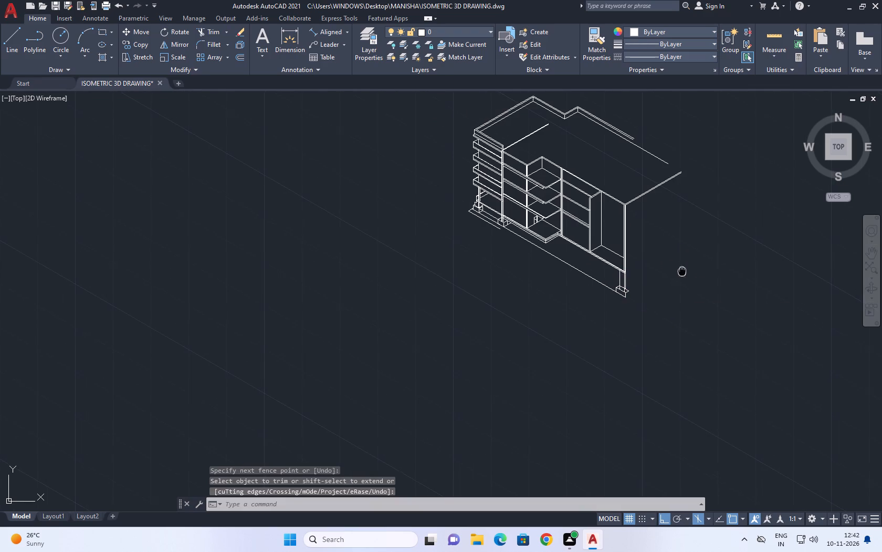
middle_drag(678, 274, 668, 285)
middle_drag(651, 325, 626, 320)
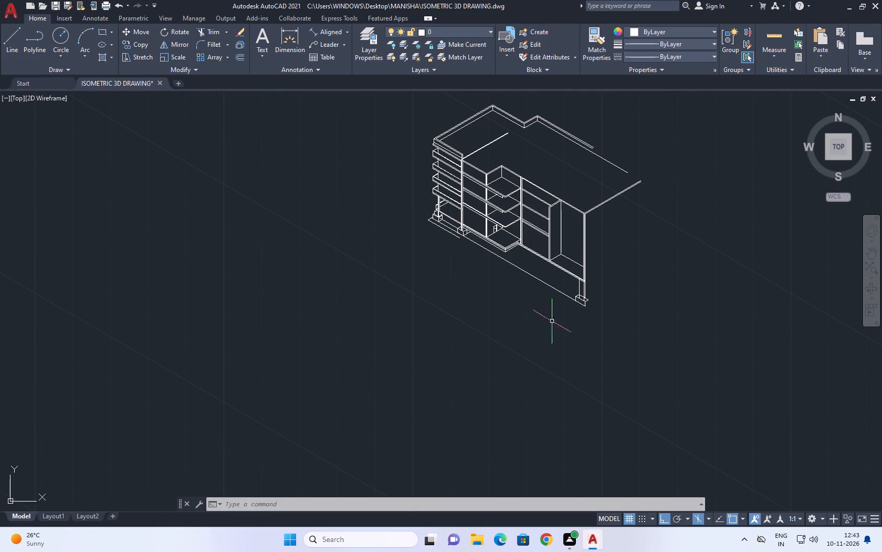
scroll(453, 232, up, 4)
click(452, 180)
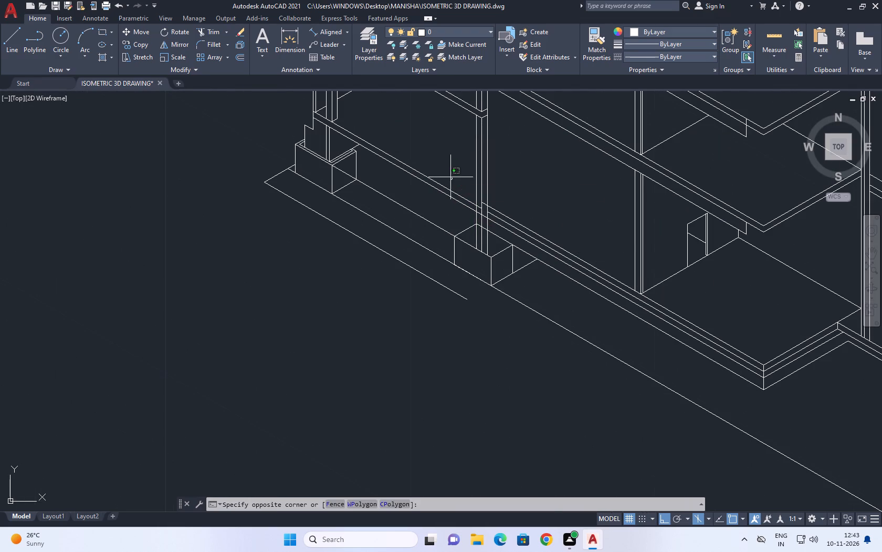
click(549, 312)
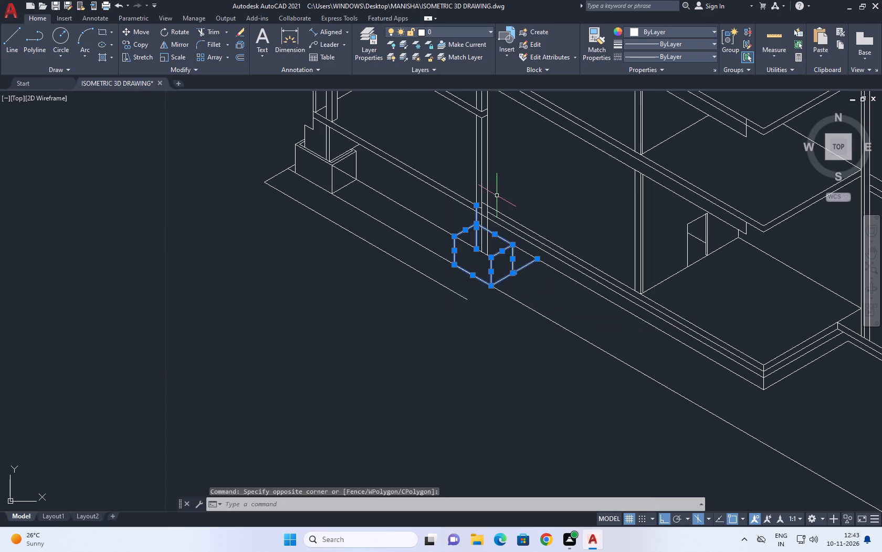
key(c)
key(o)
key(space)
drag(477, 203, 482, 205)
scroll(552, 223, down, 3)
scroll(670, 278, up, 4)
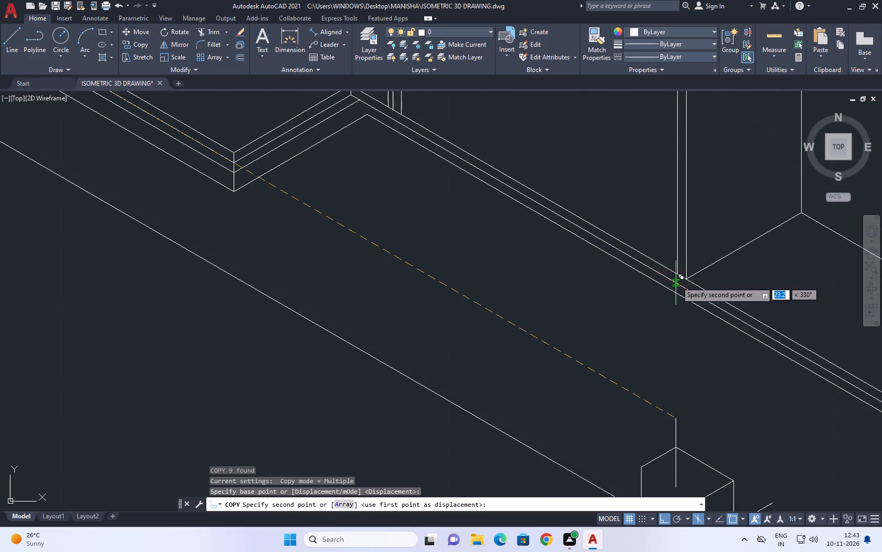
click(678, 277)
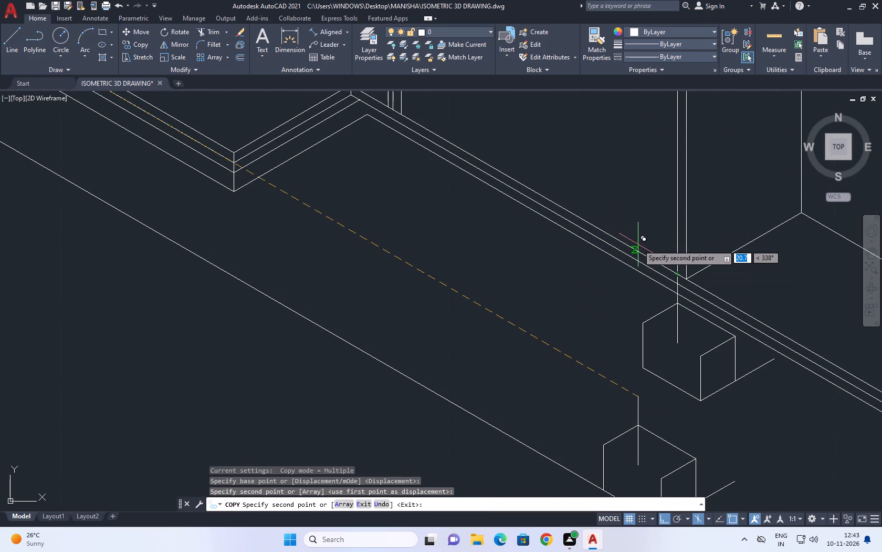
Undo the last footing copy placement and place the block about 22.3 units away along 330° near the intermediate column.
key(ctrl+z)
scroll(629, 328, down, 3)
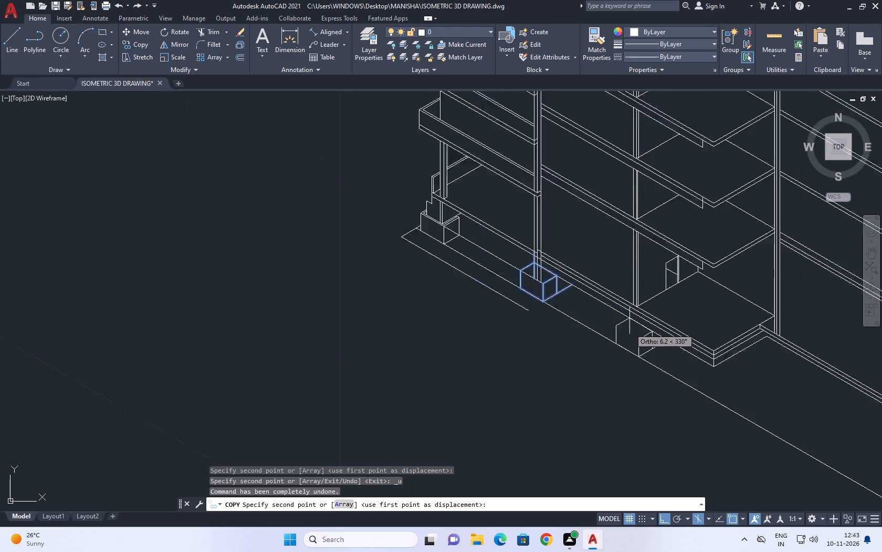
scroll(724, 377, up, 3)
click(726, 374)
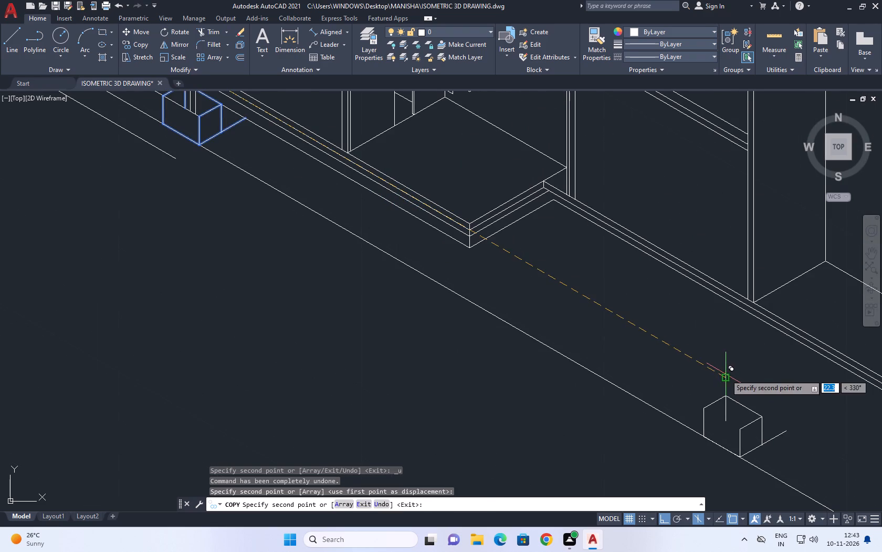
key(space)
Extend the intermediate column's two verticals down past the floor slab to the copied footing block's top edge.
scroll(703, 269, down, 2)
middle_drag(761, 288, 730, 287)
key(e)
key(x)
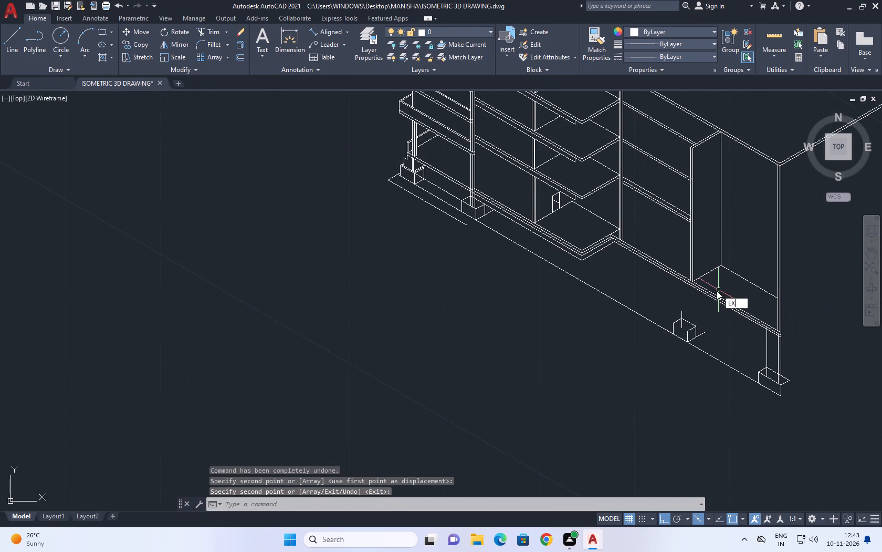
key(space)
key(space)
click(677, 252)
click(694, 257)
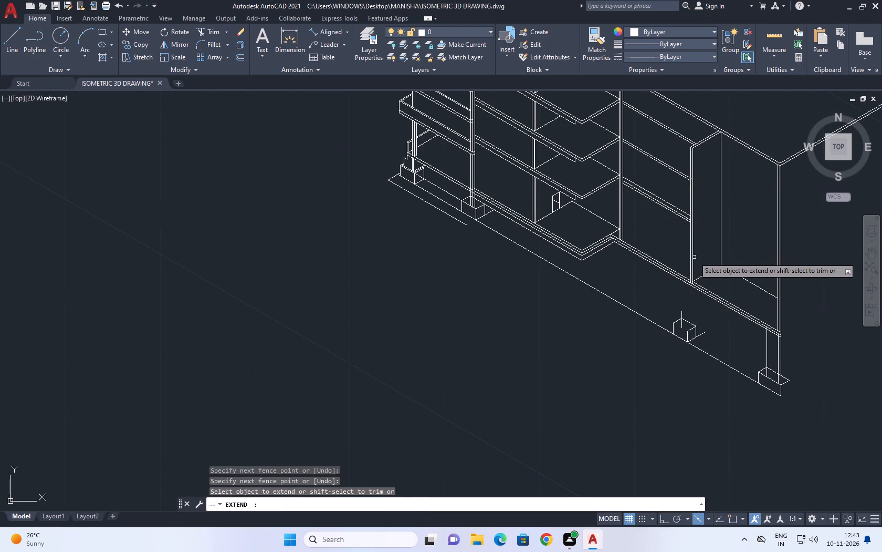
click(682, 255)
drag(694, 259, 695, 265)
scroll(688, 264, up, 2)
click(680, 253)
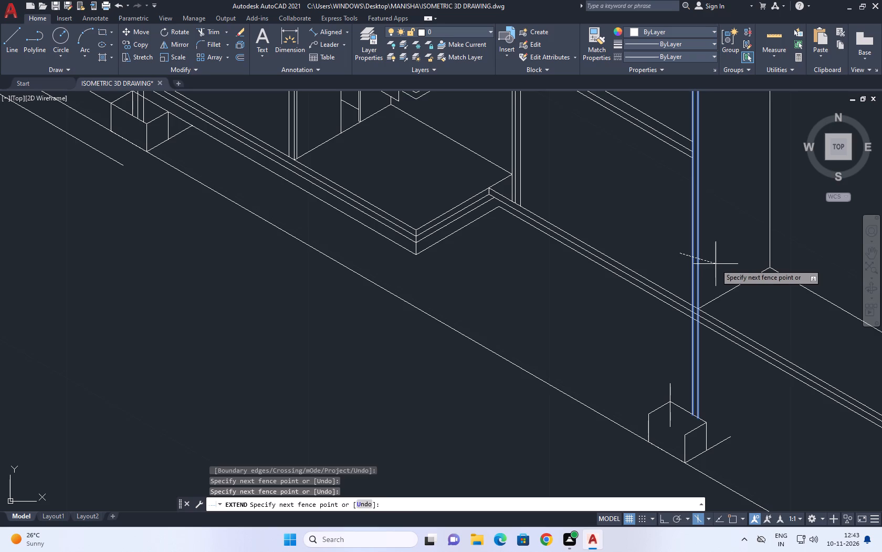
click(716, 264)
key(space)
Move the copied footing block from its vertical stub's top onto the intermediate column's outer vertical.
middle_drag(709, 363, 603, 217)
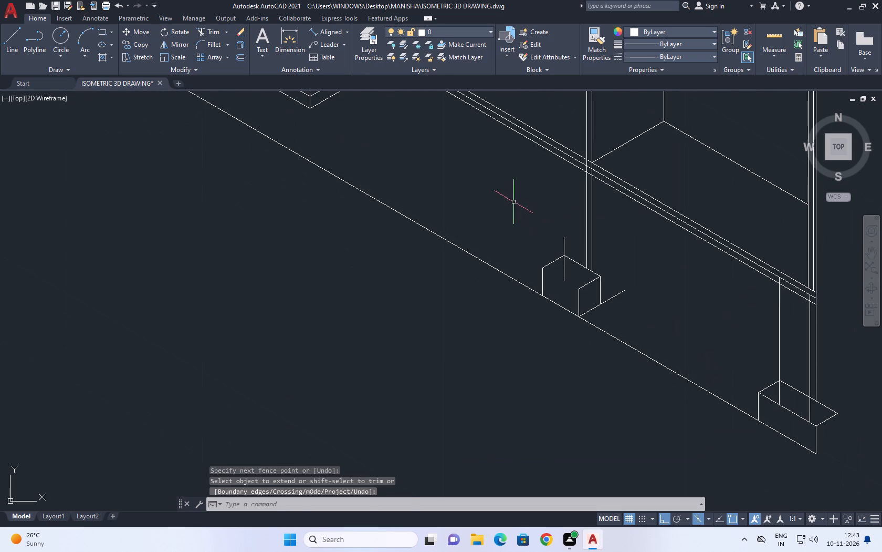
click(513, 202)
click(624, 328)
drag(628, 299, 627, 293)
click(613, 262)
scroll(643, 249, down, 1)
middle_drag(640, 252, 612, 280)
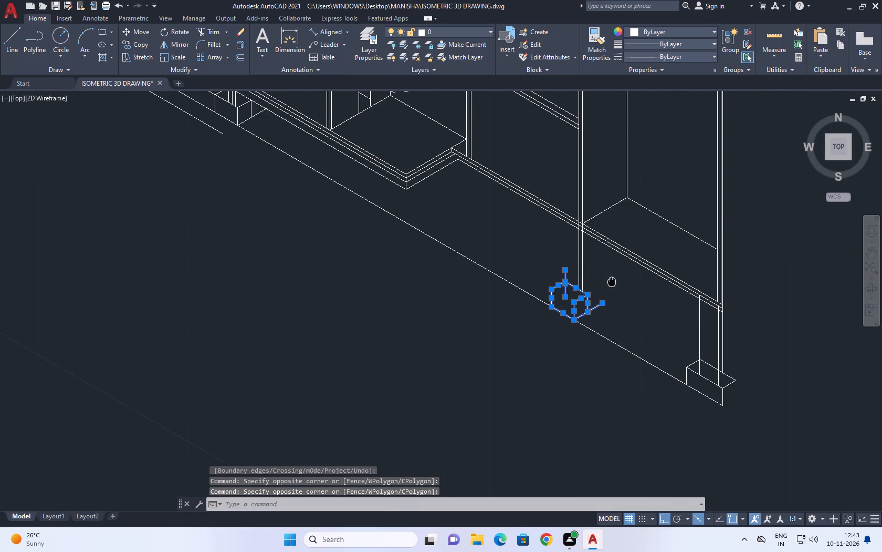
key(m)
key(space)
scroll(563, 275, up, 2)
click(568, 264)
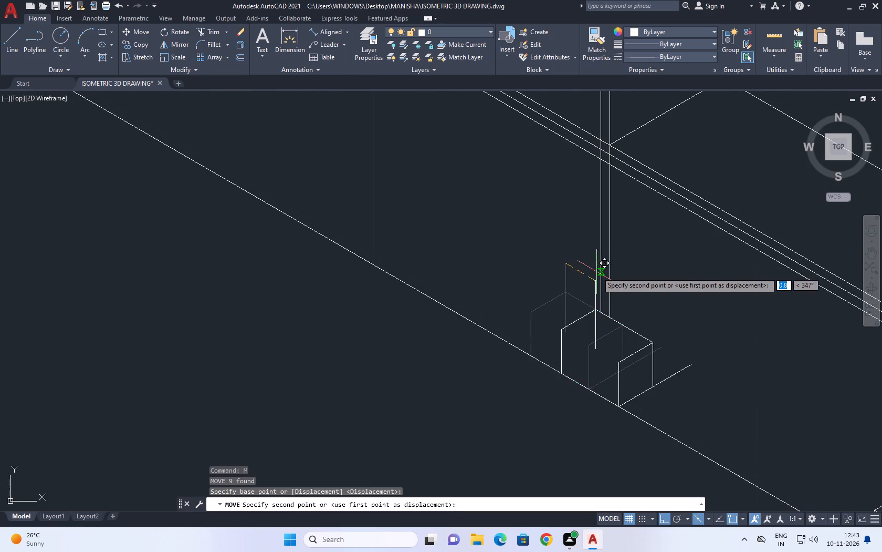
click(601, 285)
Move the footing block slightly up so its front bottom corner sits on the long 330° ground line.
middle_drag(637, 311, 618, 278)
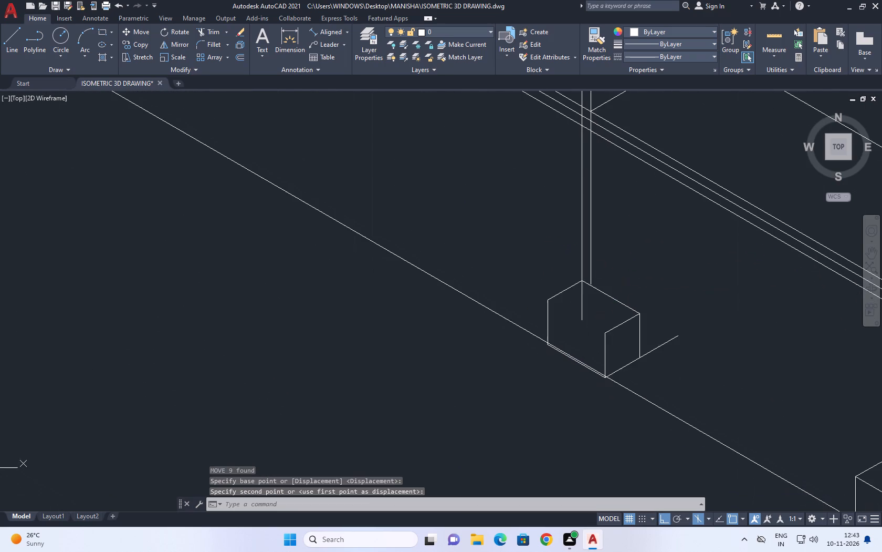
drag(530, 251, 539, 270)
drag(742, 422, 736, 416)
key(m)
key(space)
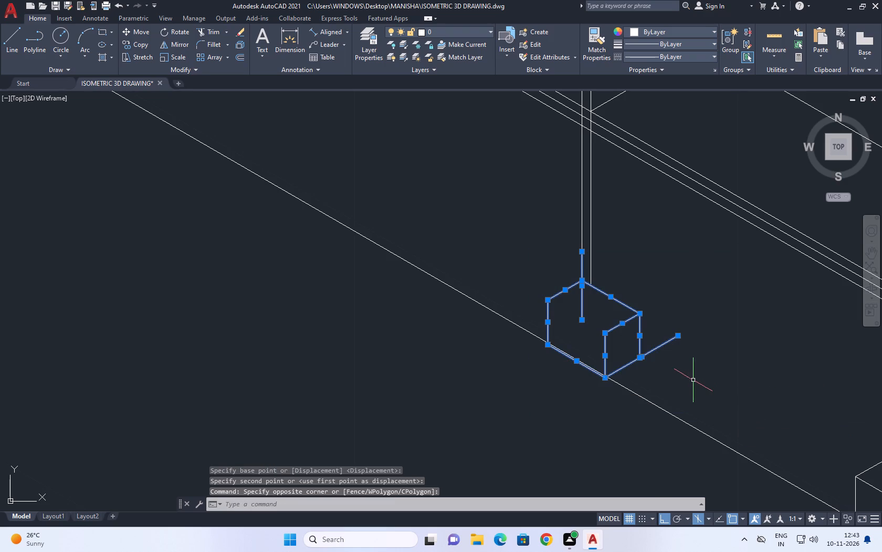
scroll(605, 382, up, 3)
click(600, 373)
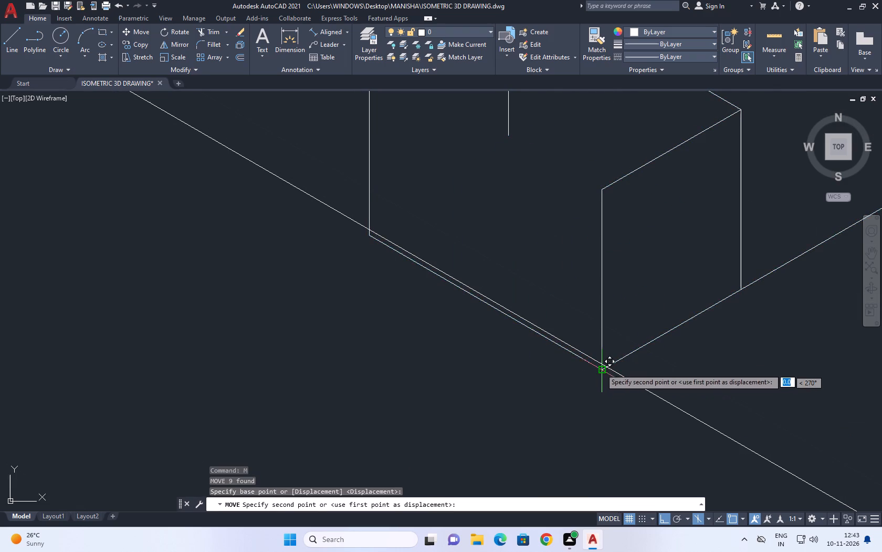
click(602, 364)
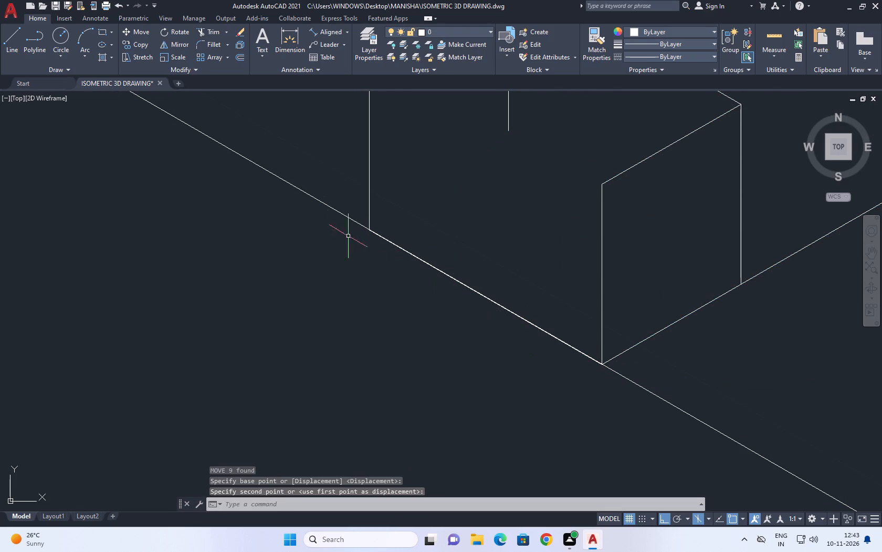
Stretch the column's second vertical about 0.8 units further down across the footing block's top face.
scroll(348, 214, up, 3)
scroll(452, 298, up, 8)
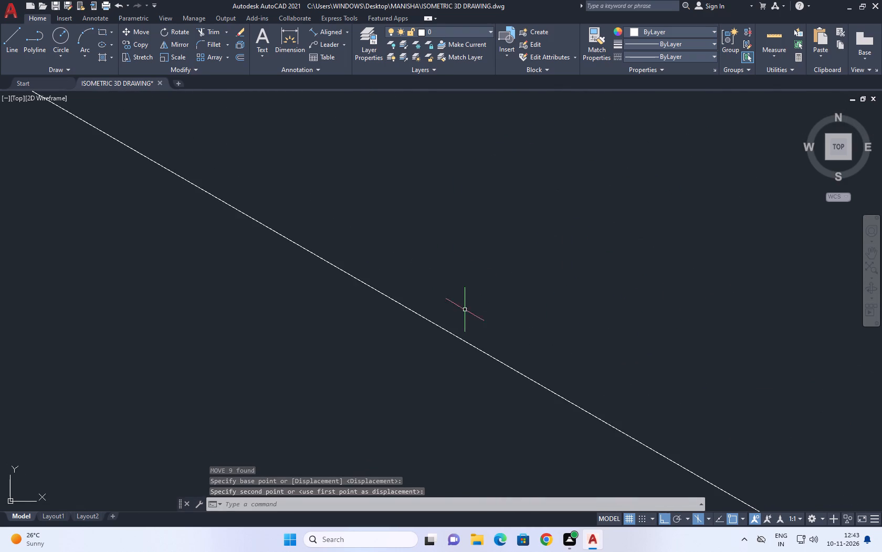
scroll(445, 340, up, 3)
scroll(444, 340, down, 17)
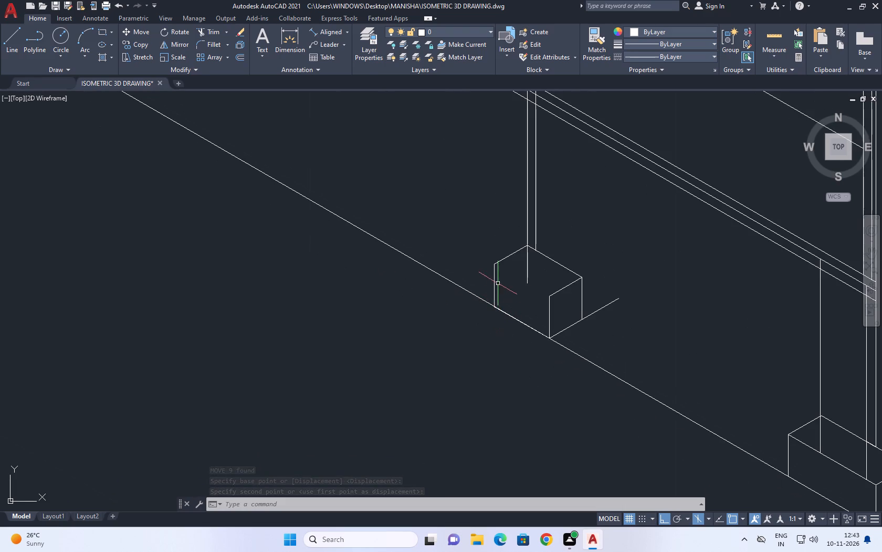
middle_drag(547, 257, 542, 288)
middle_drag(572, 294, 522, 298)
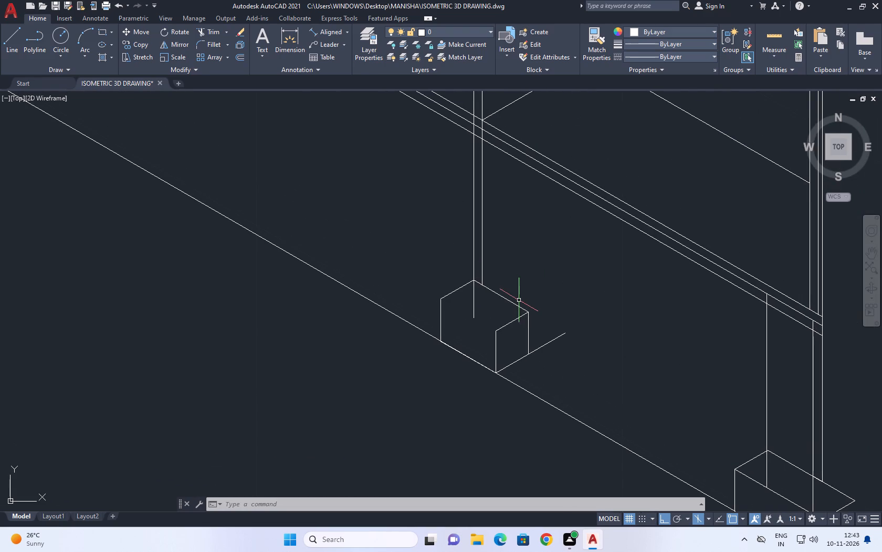
scroll(487, 299, up, 3)
drag(482, 235, 458, 230)
click(444, 217)
click(455, 267)
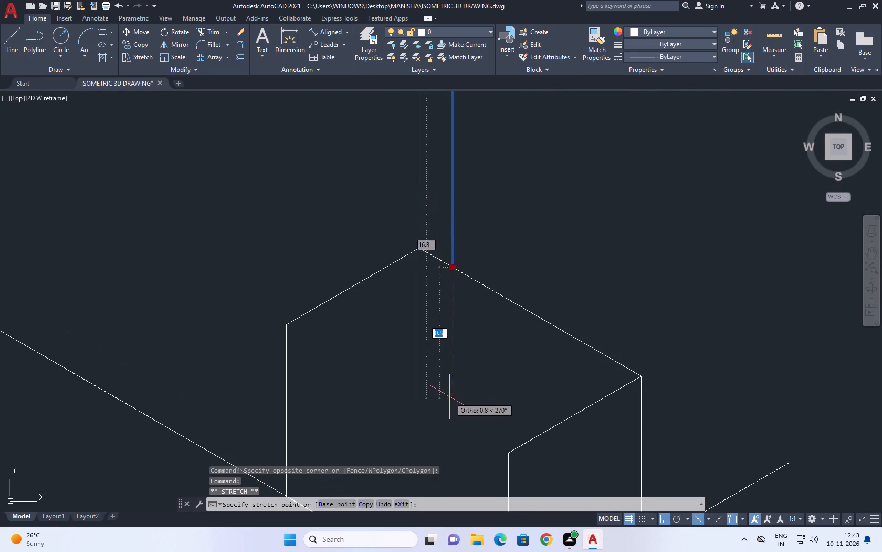
click(448, 400)
key(Escape)
Draw the block's missing front top edge as a line of about 1.5 units at 330° between its two corners.
key(l)
key(space)
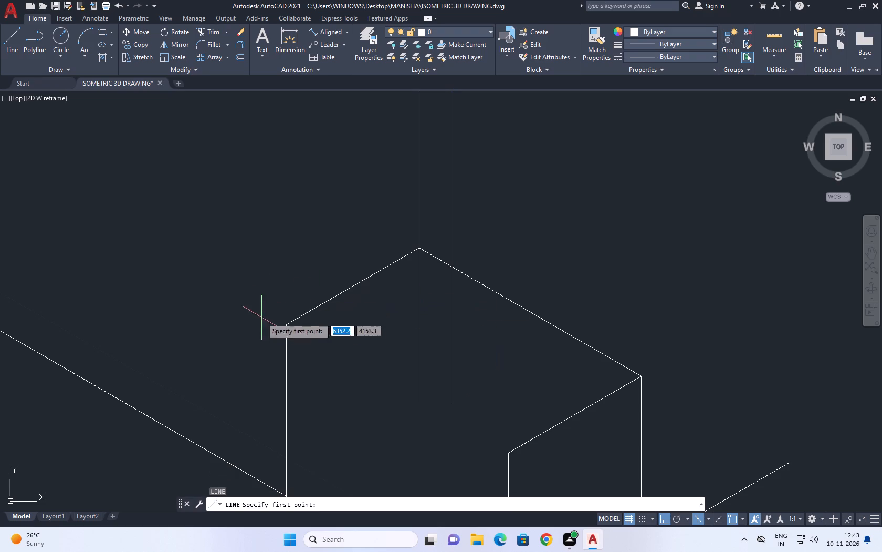
click(288, 324)
scroll(393, 338, down, 1)
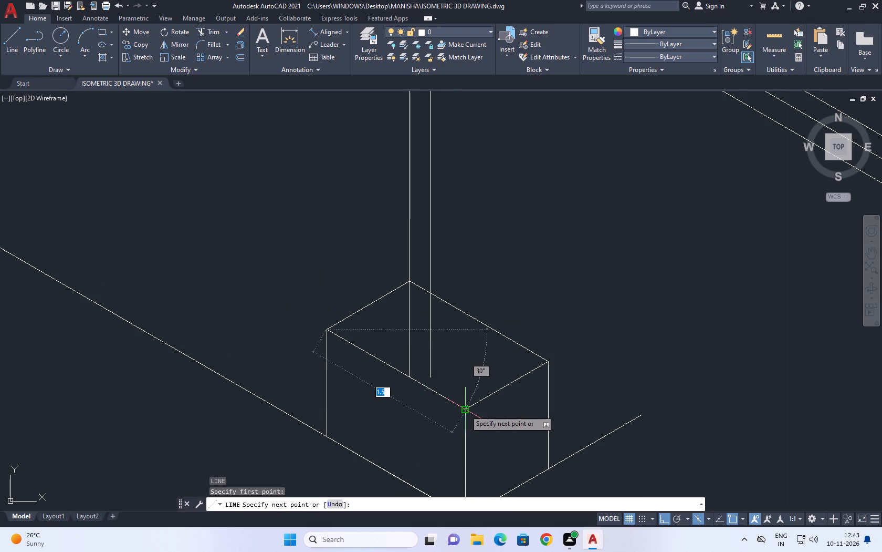
click(465, 409)
key(space)
Trim the bottom edge line projecting beyond the footing block's rear vertical edge.
scroll(474, 315, down, 2)
middle_drag(547, 359, 451, 317)
key(t)
key(r)
key(space)
drag(457, 335, 457, 335)
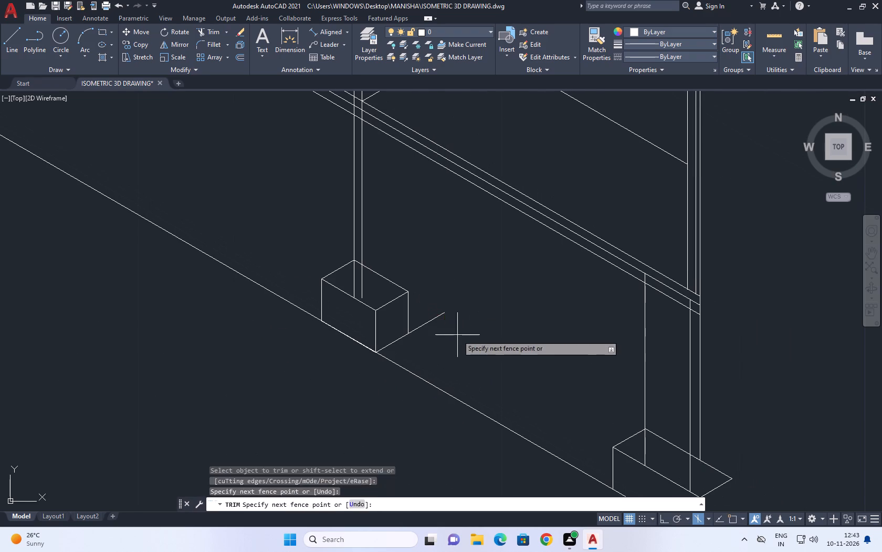
drag(457, 335, 451, 332)
click(434, 299)
key(space)
Draw a short 330° line, about 0.4 units long, on the block's top face from the column's outer vertical past the second one.
scroll(346, 285, up, 2)
middle_drag(344, 283, 377, 289)
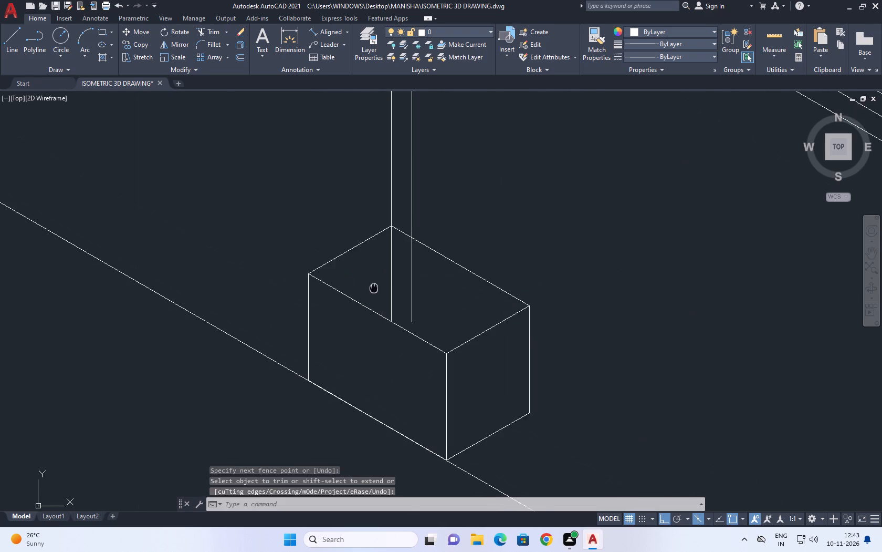
middle_drag(377, 289, 442, 254)
scroll(442, 254, up, 1)
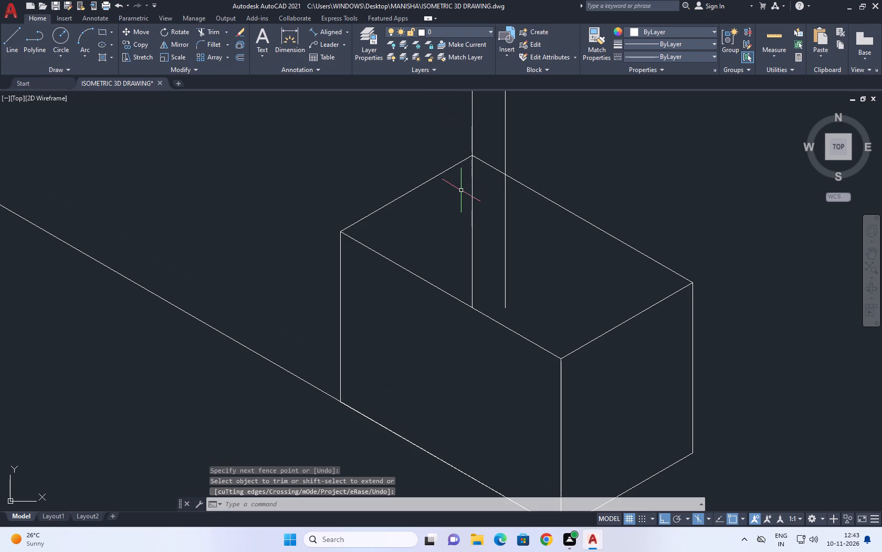
key(l)
key(space)
click(467, 237)
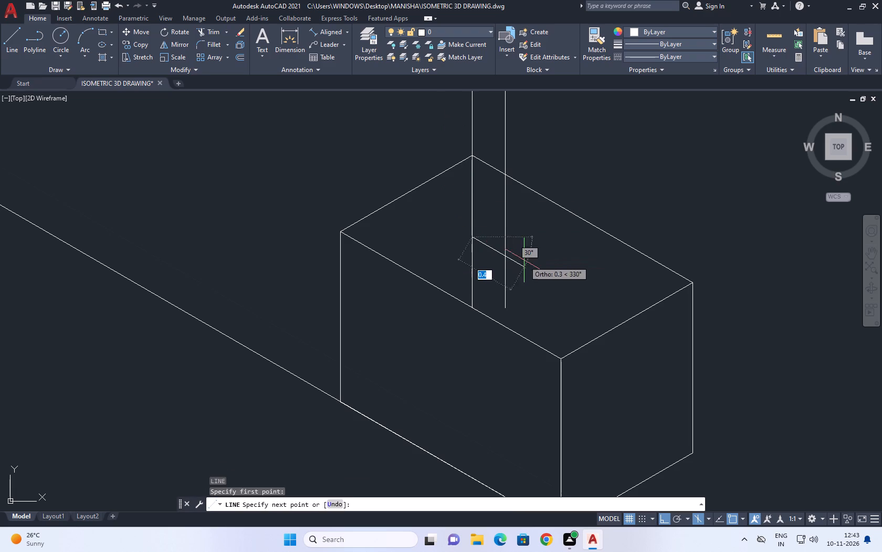
click(527, 268)
key(space)
Trim the two column verticals below the short base line on the footing block's top face.
middle_drag(523, 242, 529, 257)
key(t)
key(r)
key(space)
drag(516, 292, 510, 288)
drag(450, 265, 460, 272)
key(space)
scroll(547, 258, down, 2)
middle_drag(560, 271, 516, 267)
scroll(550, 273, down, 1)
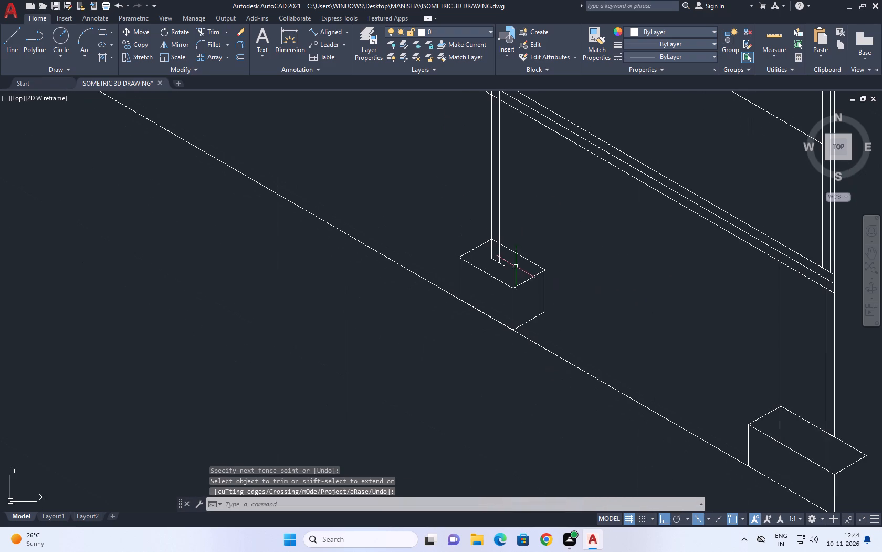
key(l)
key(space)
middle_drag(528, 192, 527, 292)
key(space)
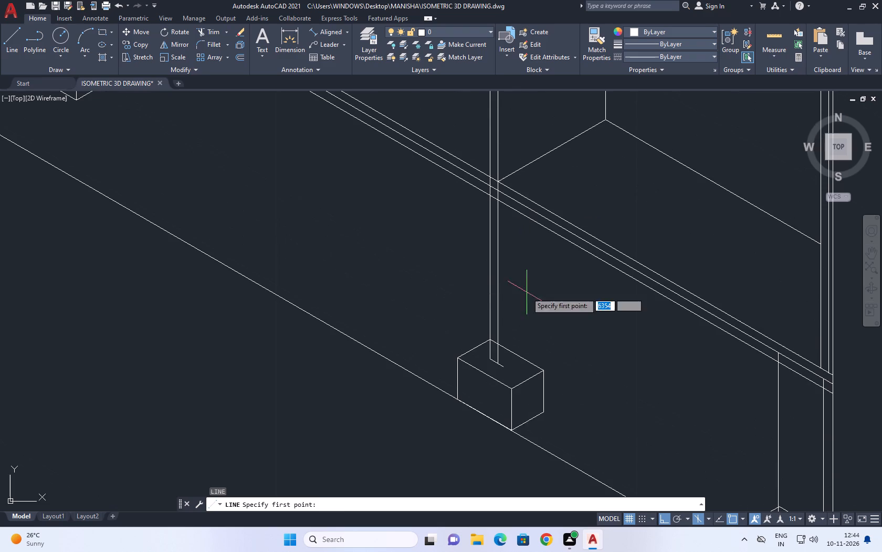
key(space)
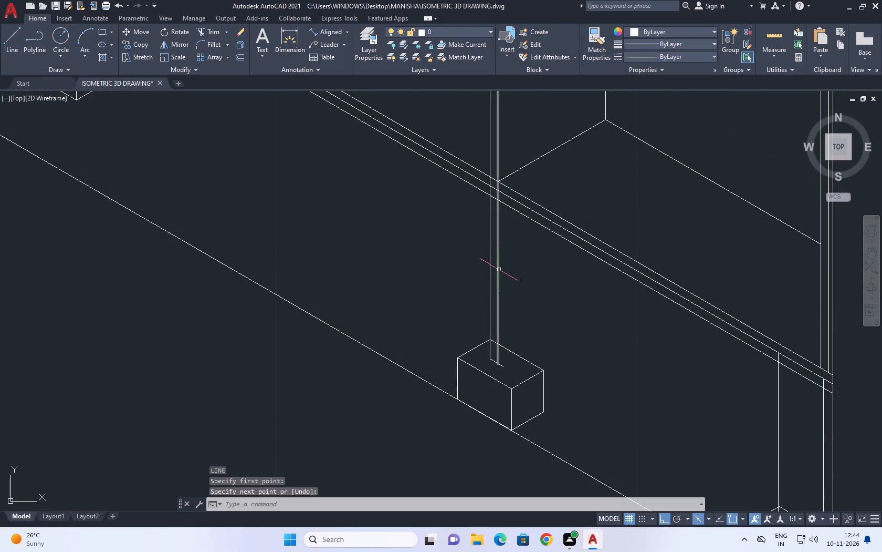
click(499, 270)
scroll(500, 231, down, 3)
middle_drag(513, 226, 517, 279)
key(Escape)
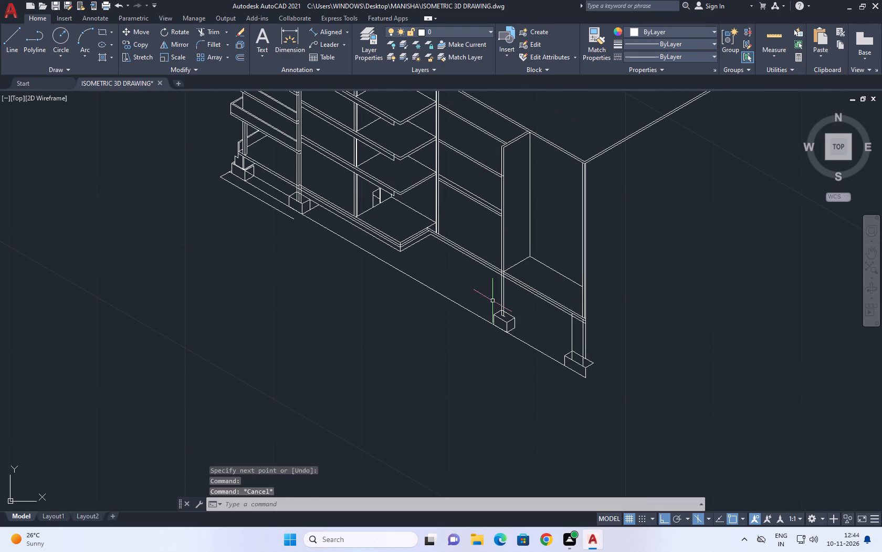
Draw a vertical line about 4.1 units long from the slab's lowest edge down the column's second vertical to the short base line.
scroll(524, 377, up, 3)
middle_drag(594, 266, 577, 377)
key(l)
key(space)
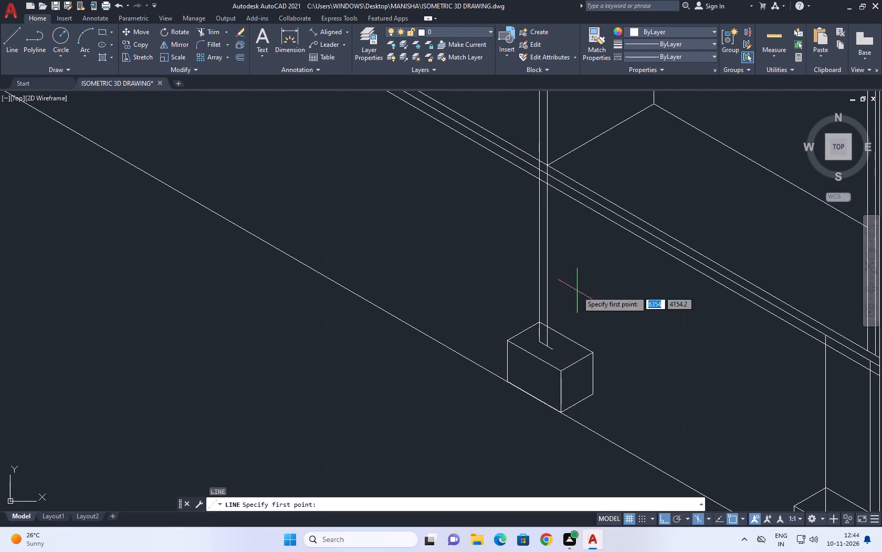
click(549, 186)
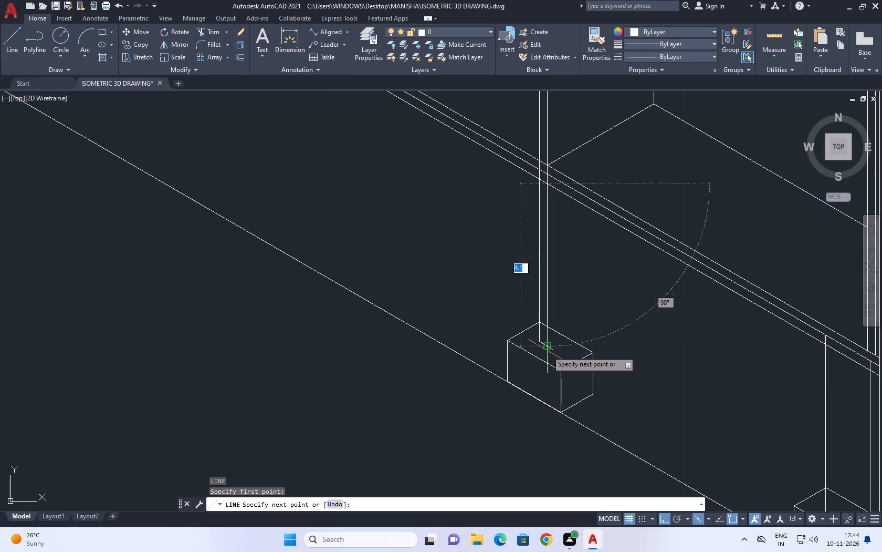
click(549, 347)
key(space)
Copy the new vertical line 0.1134 units along 330° on the top isoplane to form the column's third vertical.
click(547, 300)
scroll(572, 280, up, 1)
middle_drag(572, 280, 528, 363)
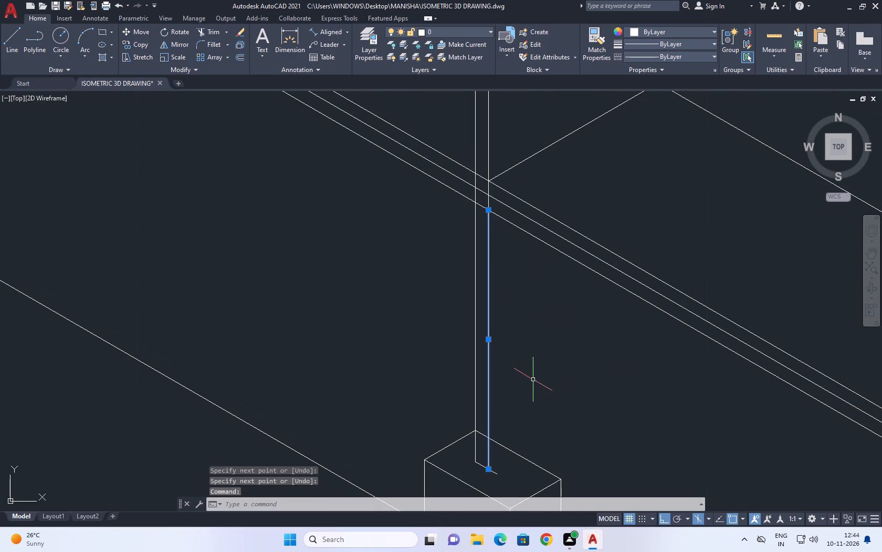
key(c)
key(o)
key(space)
click(491, 207)
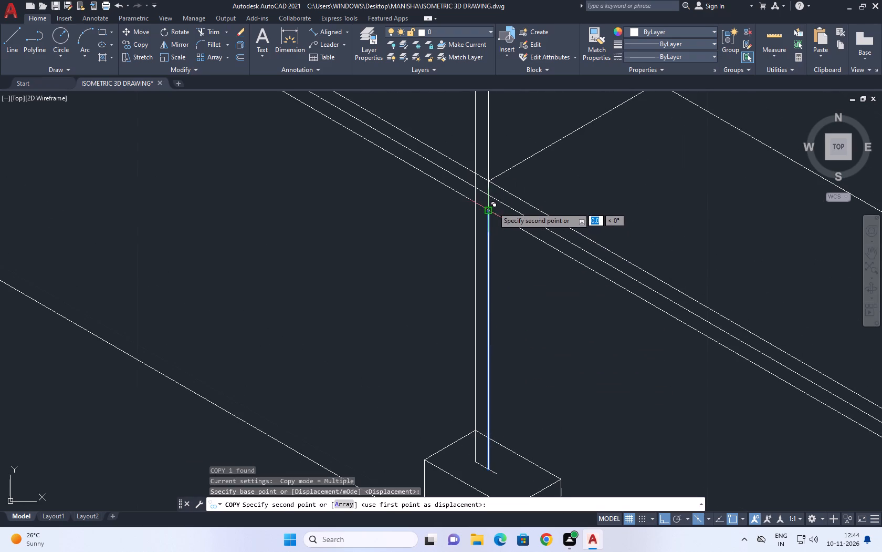
key(F5)
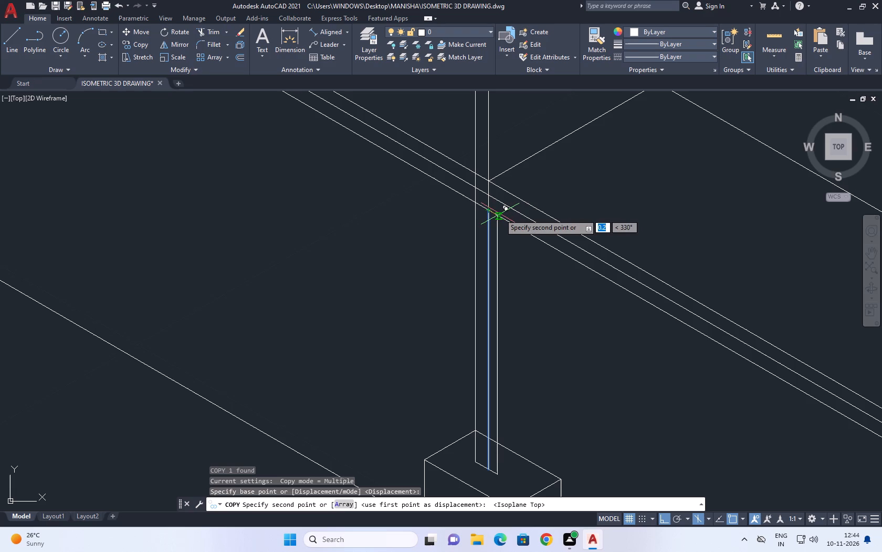
scroll(499, 214, up, 1)
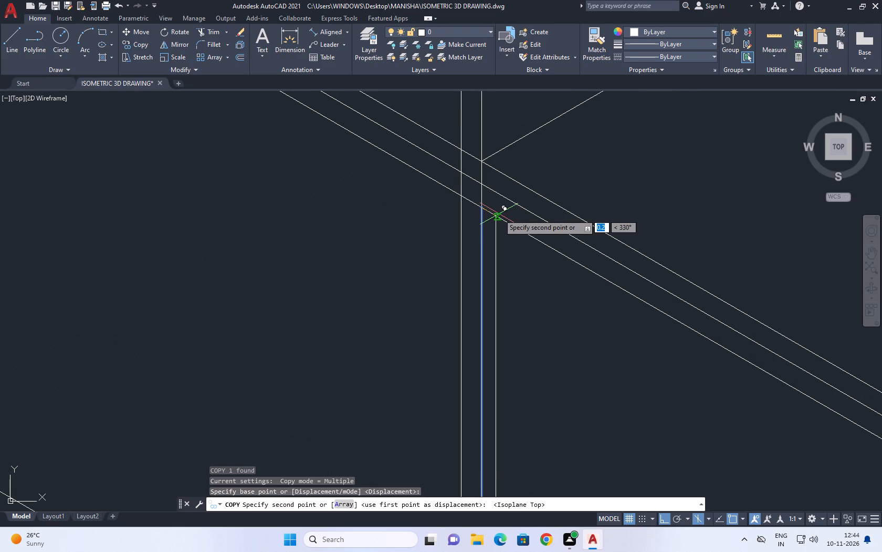
key(0)
key(0)
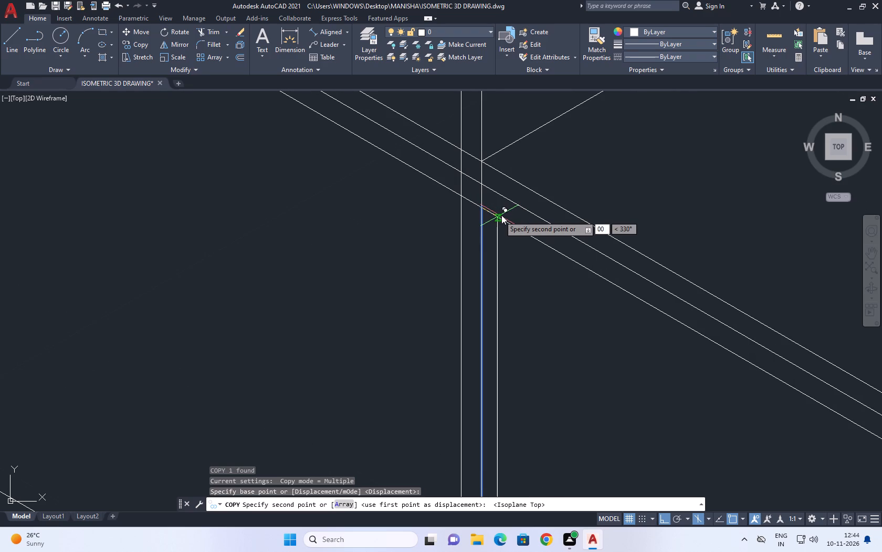
key(BackSpace)
key(period)
key(1)
key(1)
key(3)
key(4)
key(Return)
scroll(475, 155, down, 2)
key(Escape)
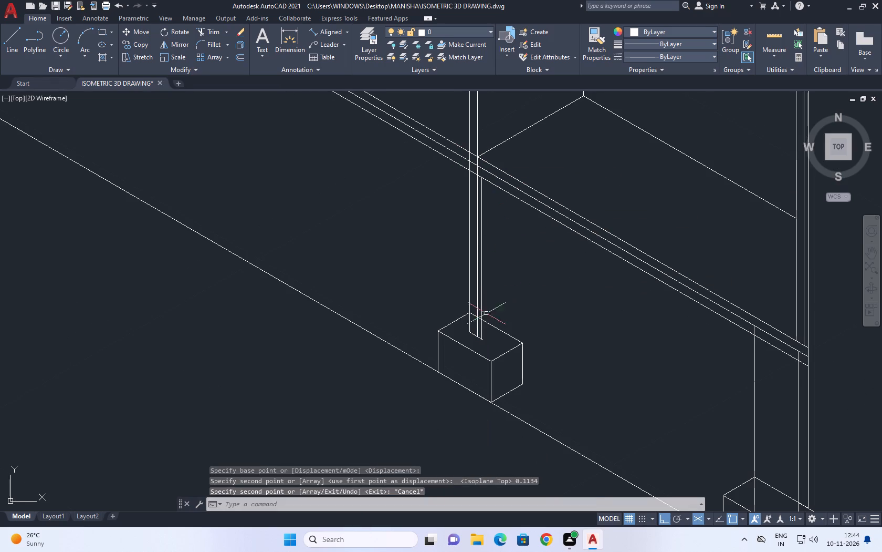
Draw a 30° line from the intermediate column's base corner on the footing block to beyond the slab edges.
scroll(482, 343, up, 1)
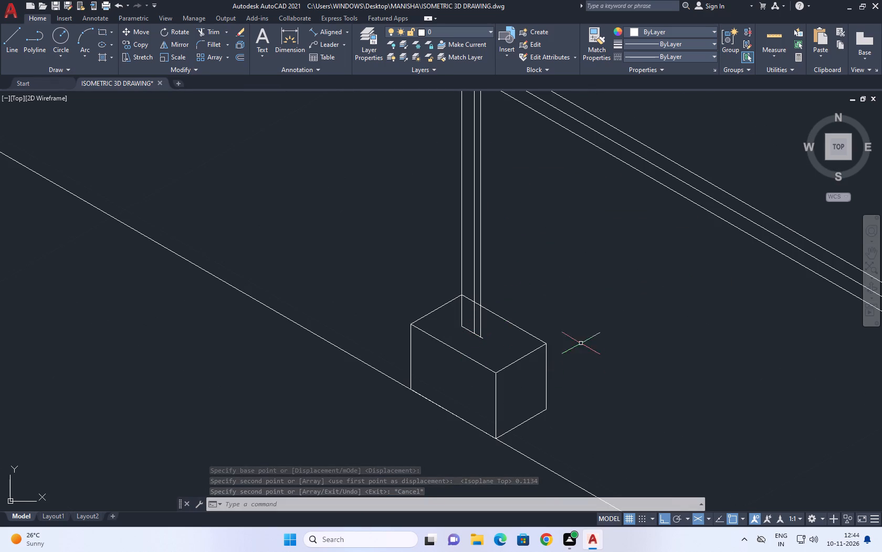
scroll(560, 301, down, 2)
middle_drag(598, 263, 572, 306)
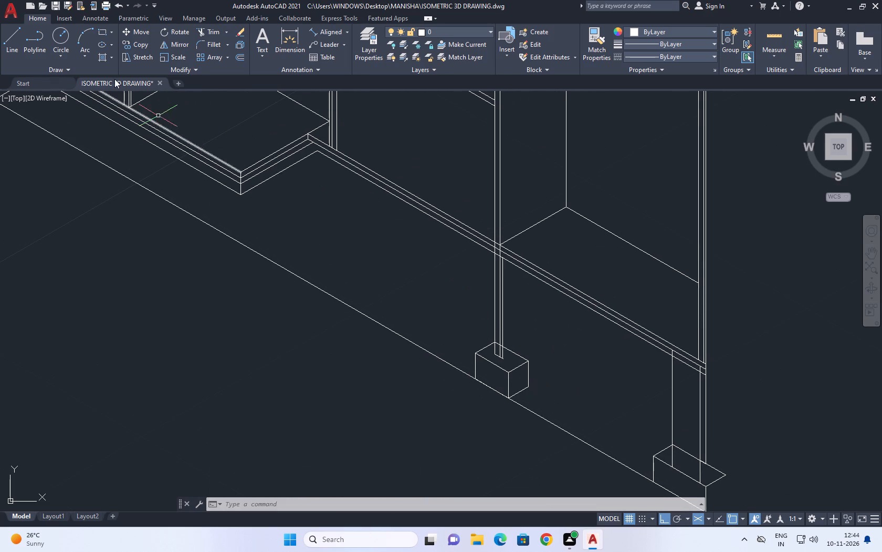
click(15, 45)
scroll(529, 385, up, 3)
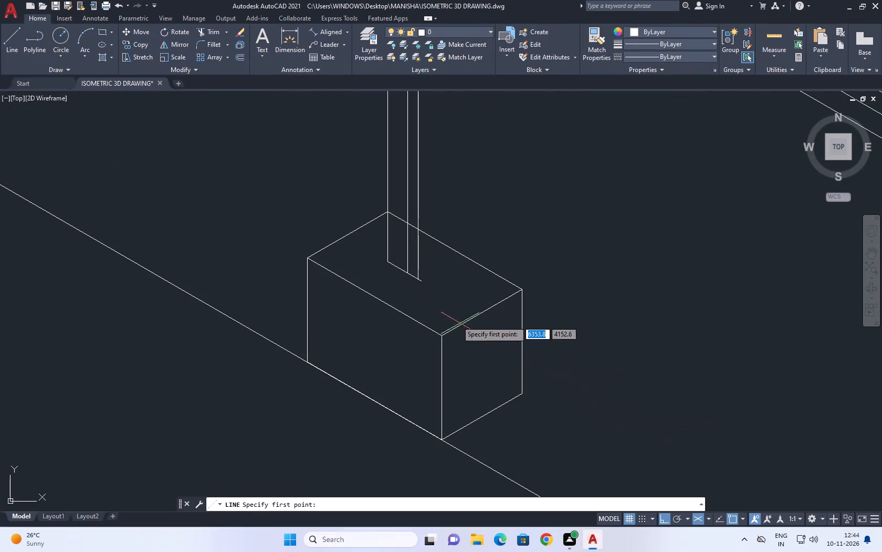
scroll(412, 271, up, 1)
click(403, 274)
scroll(533, 226, down, 3)
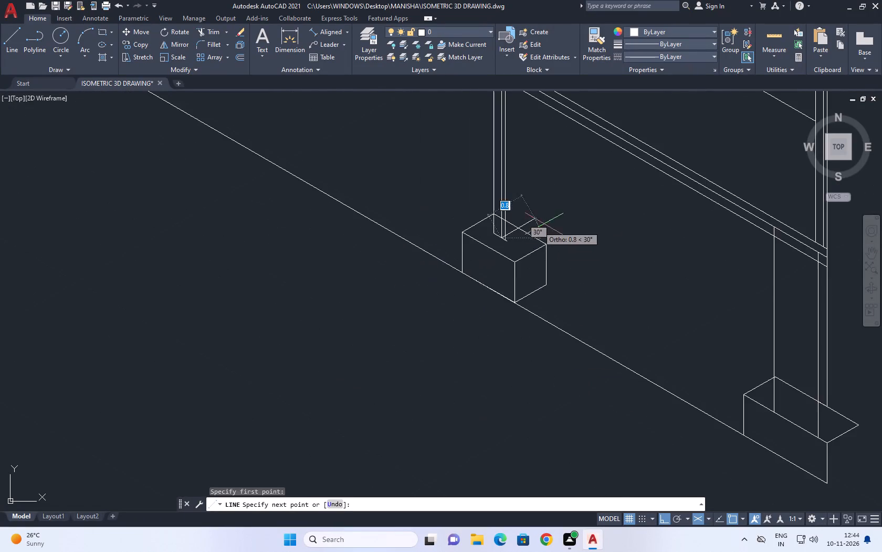
middle_drag(598, 182, 545, 254)
click(616, 195)
right_click(725, 187)
click(744, 203)
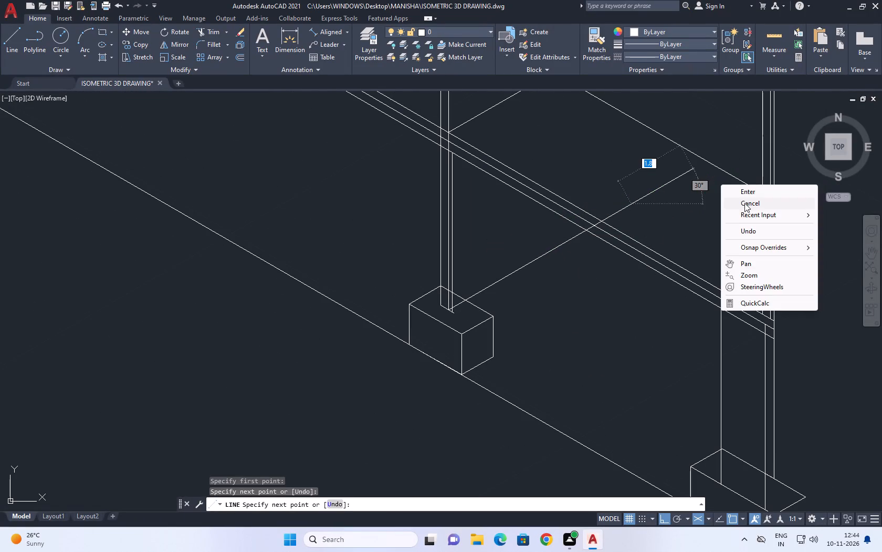
Trim the column's third vertical below the new 30° line and the leftover end of the short base line.
click(194, 36)
click(216, 30)
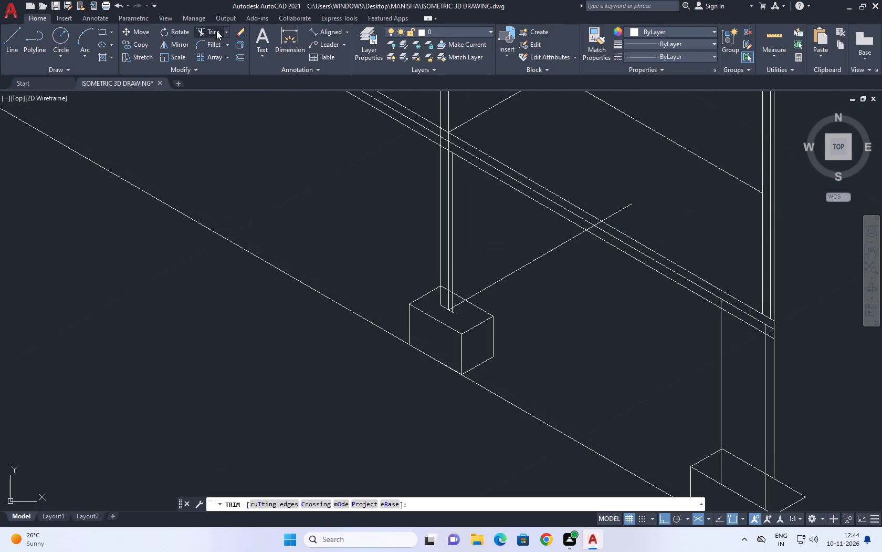
scroll(437, 313, up, 4)
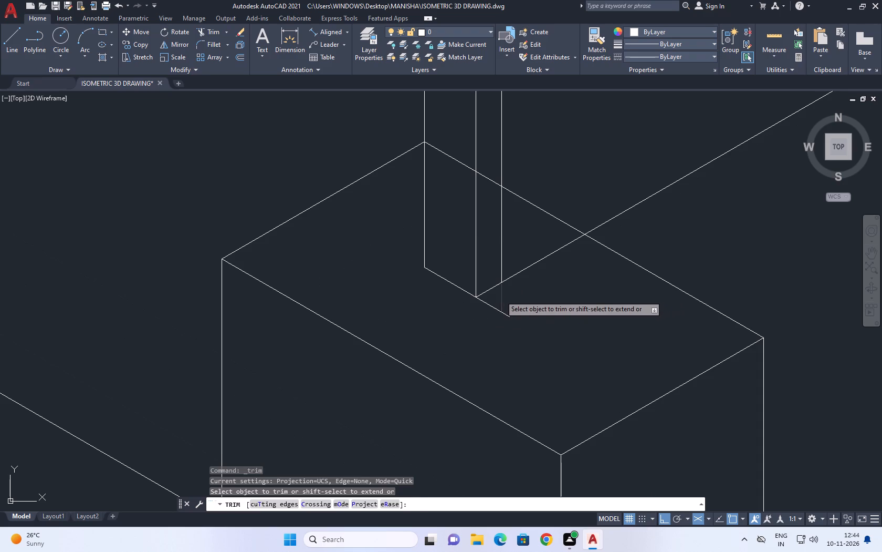
click(500, 295)
click(504, 310)
click(481, 331)
Trim the 30° line back to the slab's lowest edge, removing its pieces across and beyond the slab.
scroll(511, 335, down, 4)
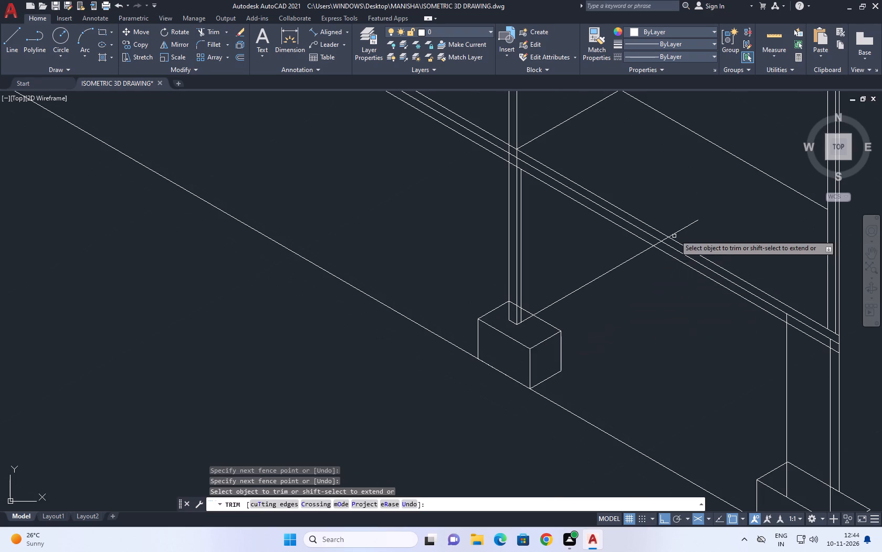
scroll(664, 229, up, 1)
click(656, 251)
click(666, 245)
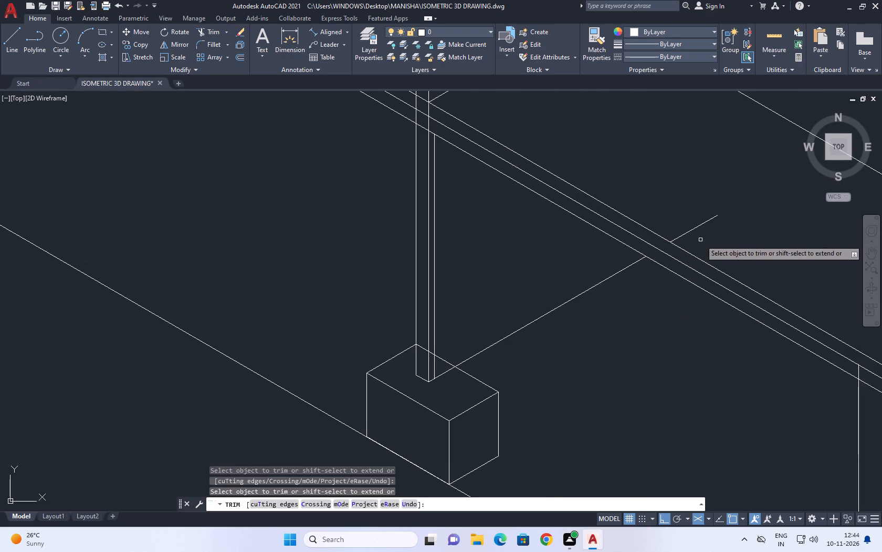
click(700, 239)
click(685, 229)
right_drag(658, 308, 657, 302)
click(675, 318)
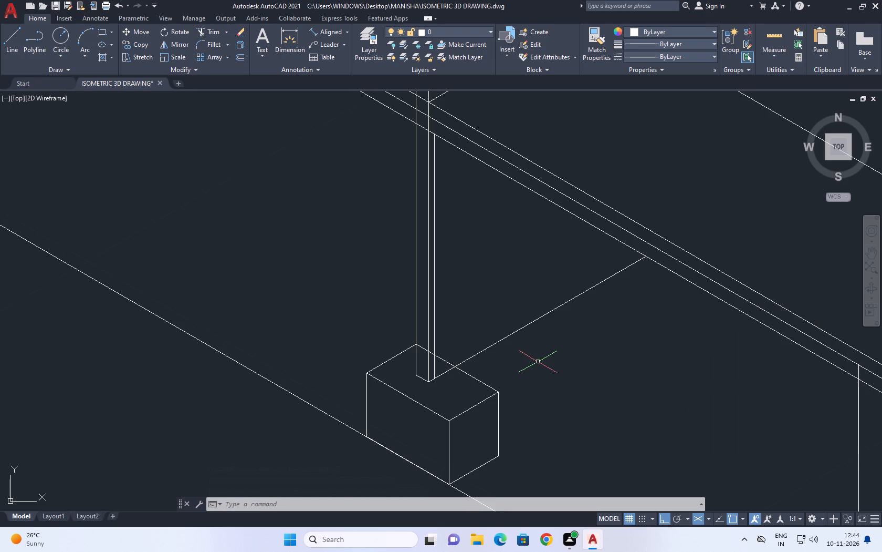
Trim the intermediate column's two verticals where they cross the slab between its top and lowest edges.
scroll(541, 433, down, 2)
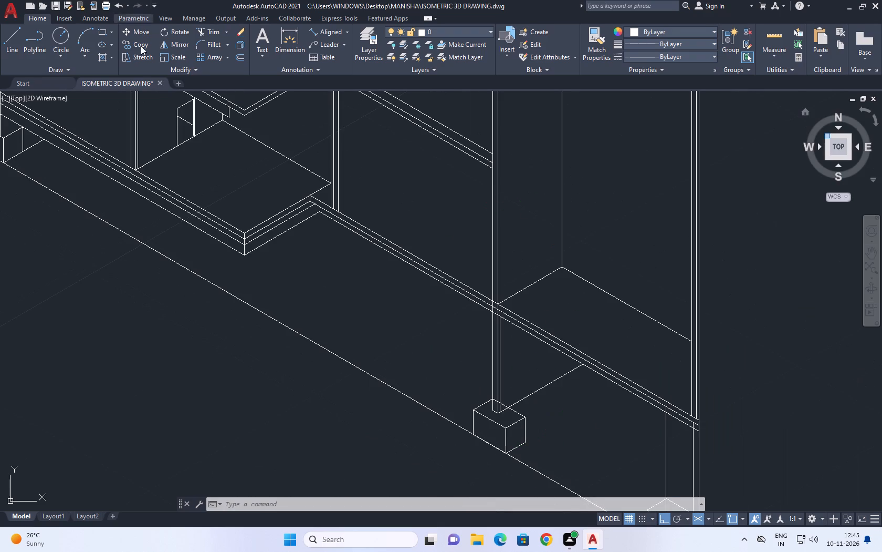
click(212, 29)
scroll(491, 311, up, 3)
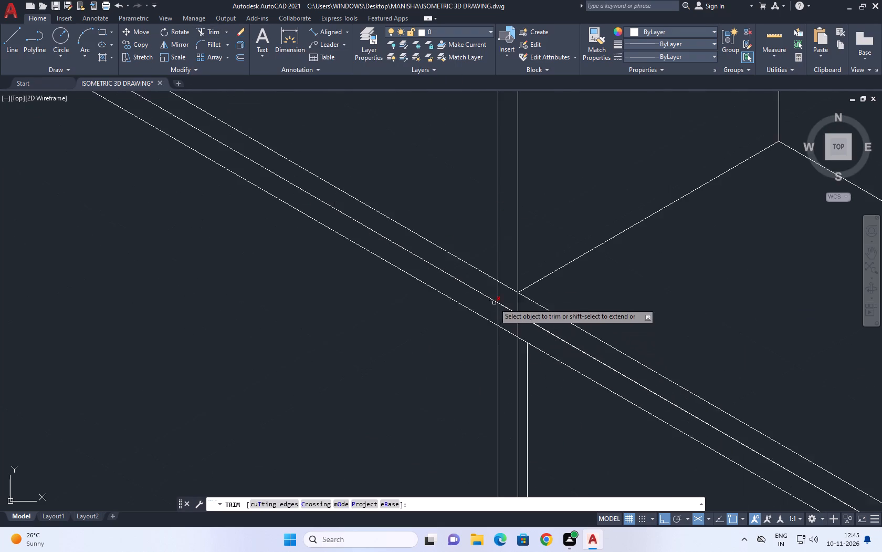
scroll(494, 303, up, 1)
click(489, 309)
click(562, 366)
click(540, 308)
drag(499, 285, 491, 284)
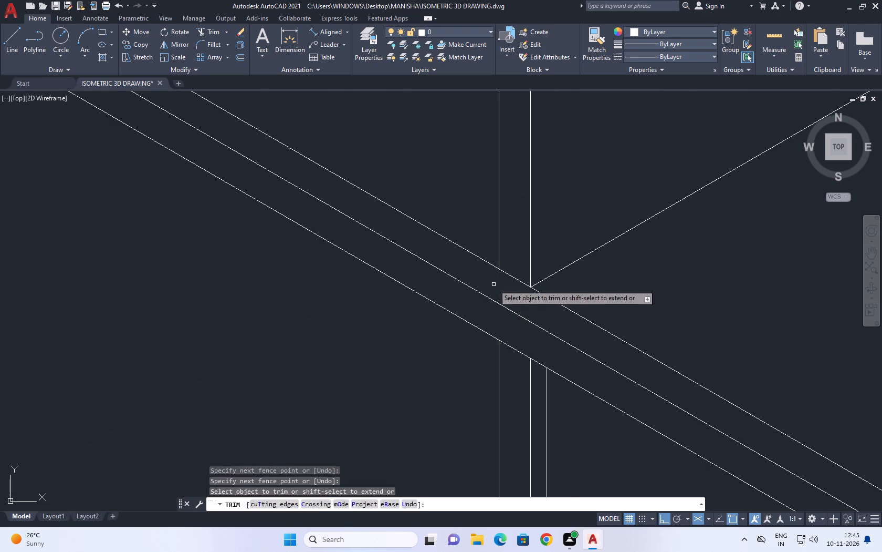
drag(491, 284, 490, 284)
click(488, 287)
click(581, 334)
right_click(613, 293)
click(648, 312)
Trim the end column's inner vertical back to the slab's lowest edge.
scroll(601, 333, down, 2)
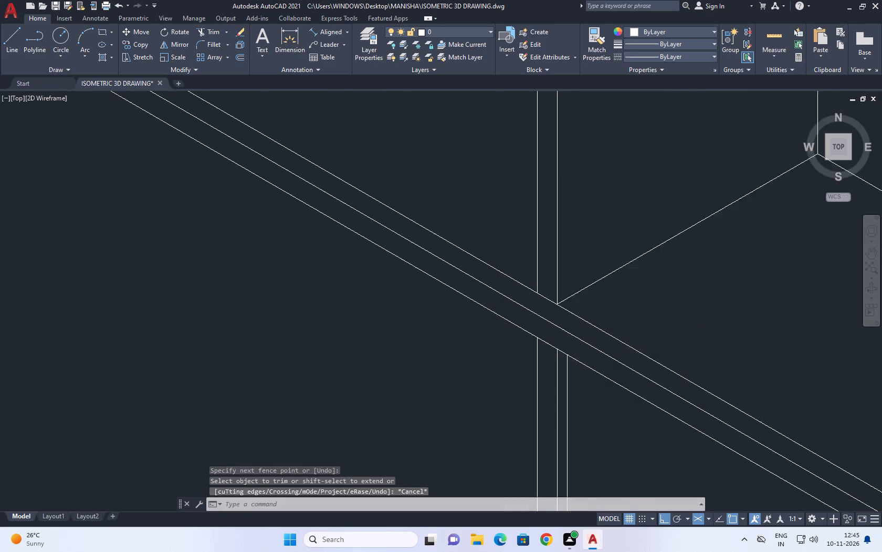
scroll(601, 338, down, 4)
middle_drag(657, 336, 588, 332)
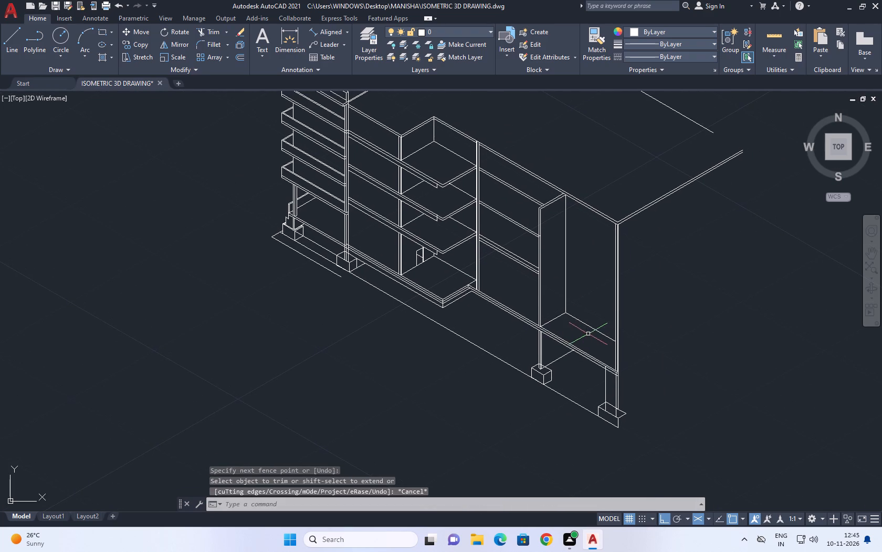
scroll(467, 297, up, 3)
middle_drag(684, 361, 518, 286)
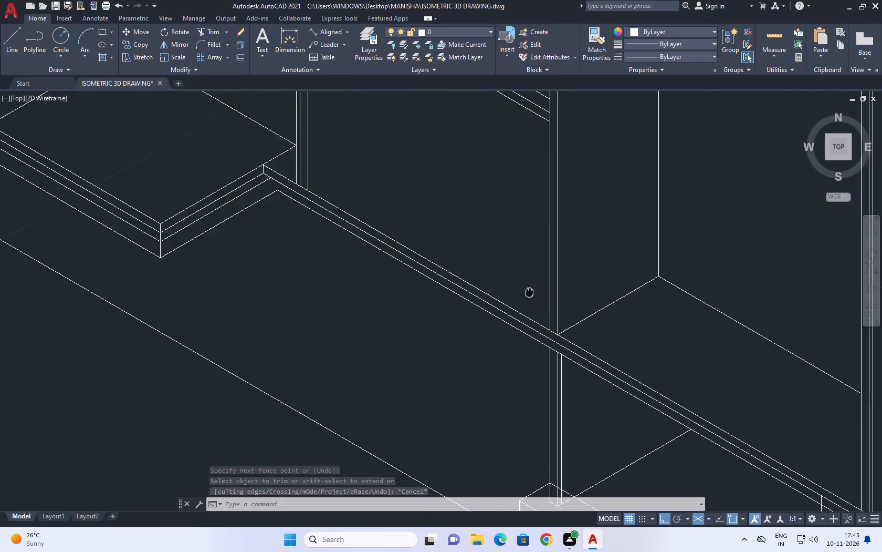
middle_drag(518, 286, 421, 246)
scroll(455, 279, down, 1)
middle_drag(748, 431, 668, 304)
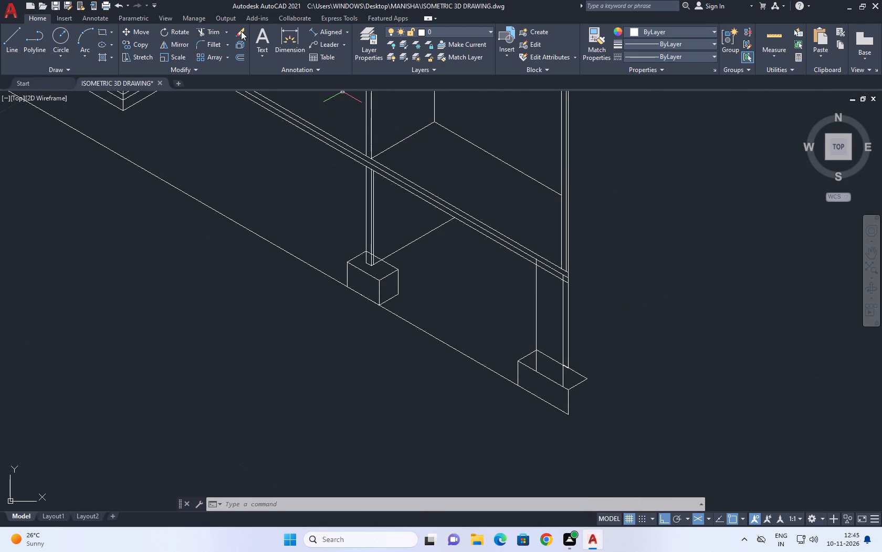
click(210, 32)
scroll(539, 262, up, 2)
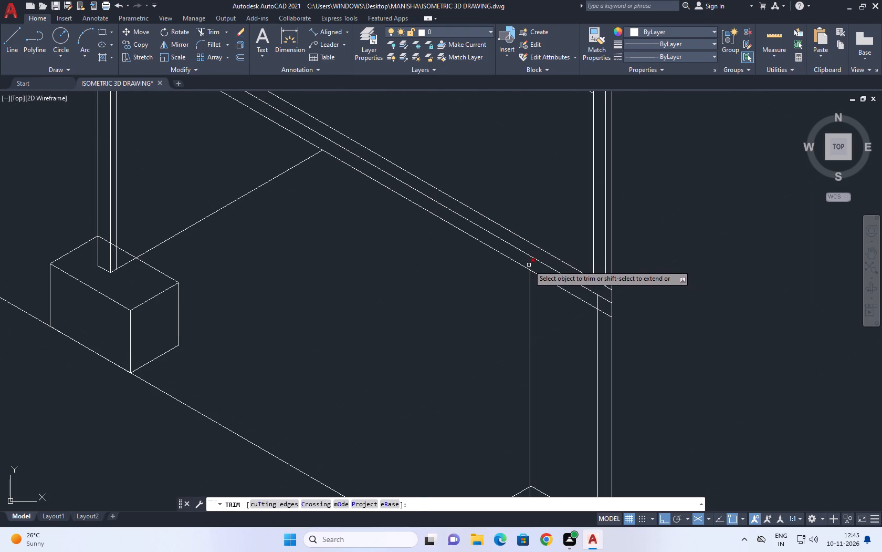
click(529, 262)
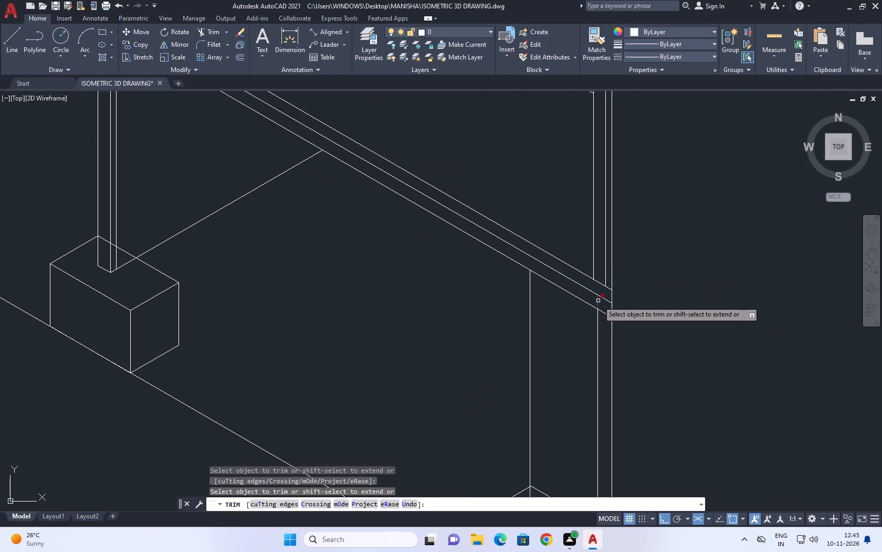
right_drag(695, 298, 688, 284)
click(707, 301)
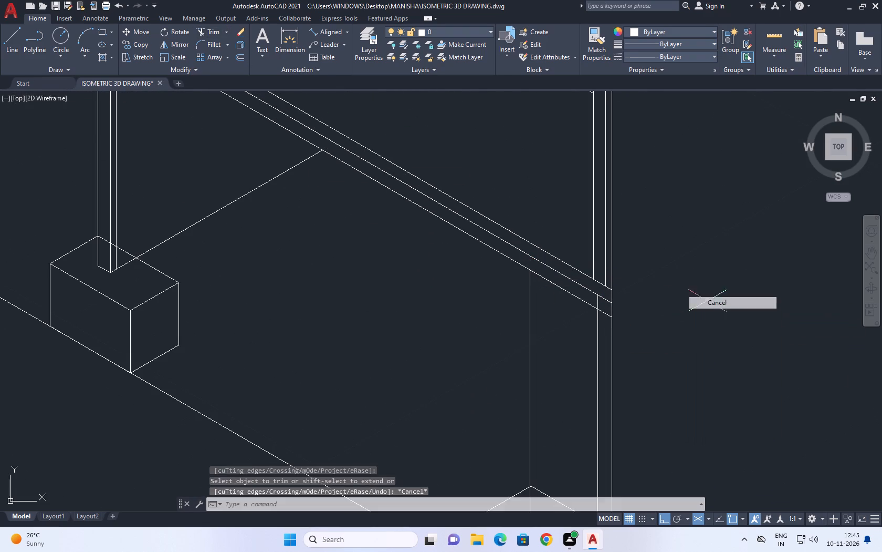
Draw a long 30° ground line from the end footing's lowest front corner, extending well past the building.
scroll(617, 333, down, 3)
middle_drag(652, 303, 652, 310)
scroll(652, 310, down, 2)
middle_drag(639, 366, 573, 372)
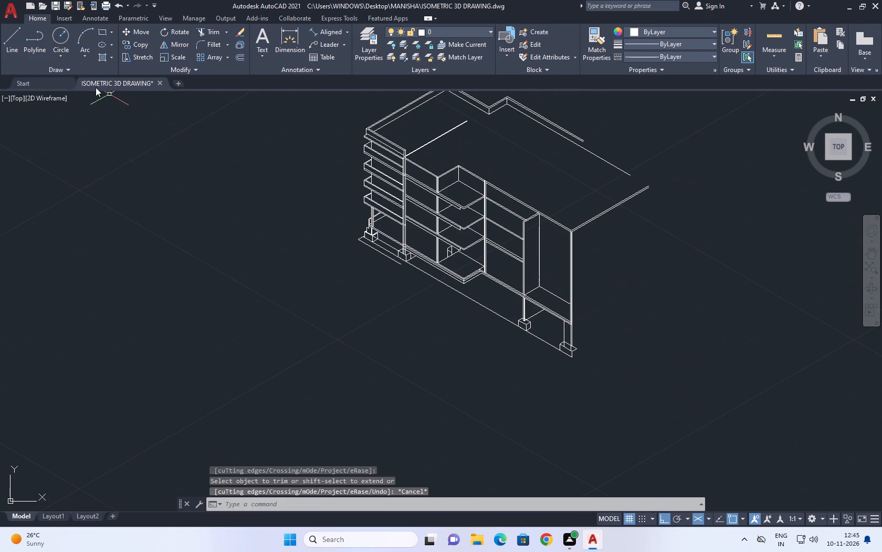
click(10, 35)
scroll(574, 363, up, 2)
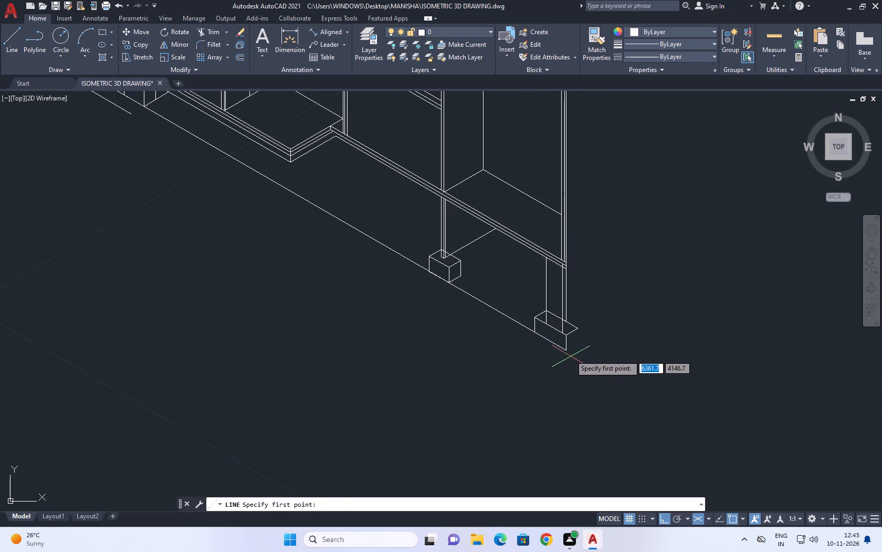
click(568, 350)
scroll(628, 334, down, 1)
middle_drag(710, 270, 408, 354)
scroll(376, 368, down, 1)
click(553, 253)
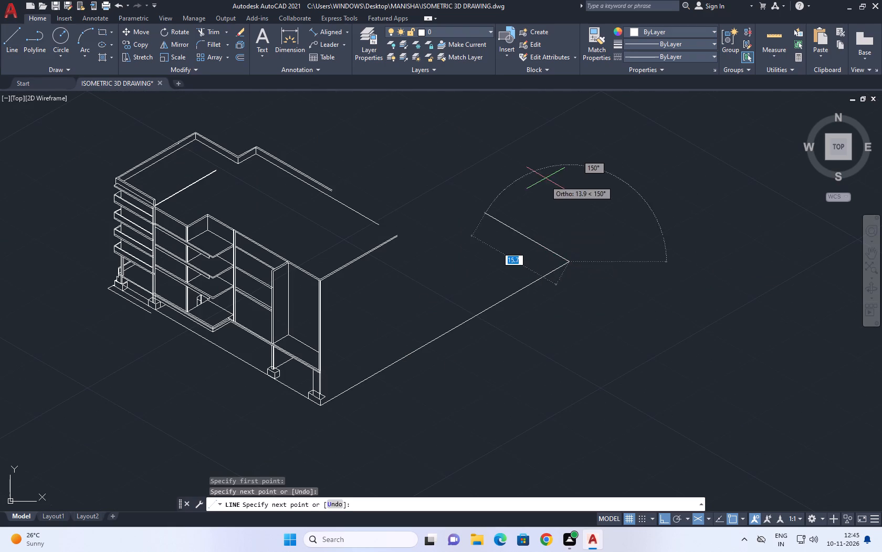
right_drag(545, 176, 547, 185)
click(597, 209)
On the right isoplane, draw a vertical line from the end footing's open top corner down past the ground line.
right_drag(478, 219, 477, 212)
click(506, 217)
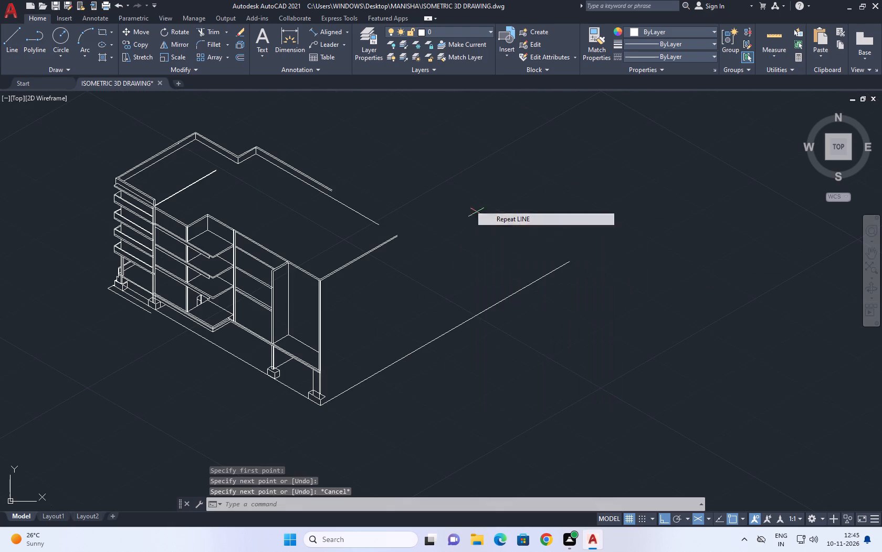
scroll(329, 418, up, 4)
click(260, 332)
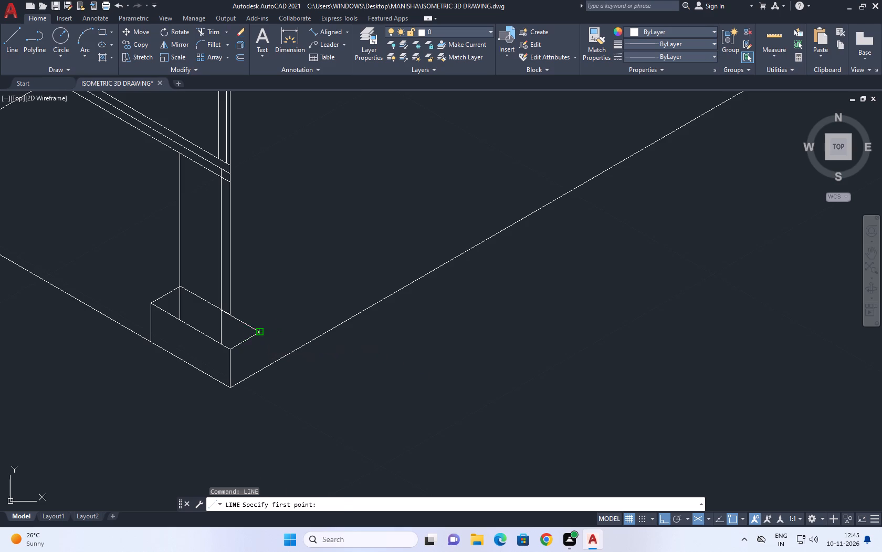
middle_drag(254, 431, 293, 340)
key(F5)
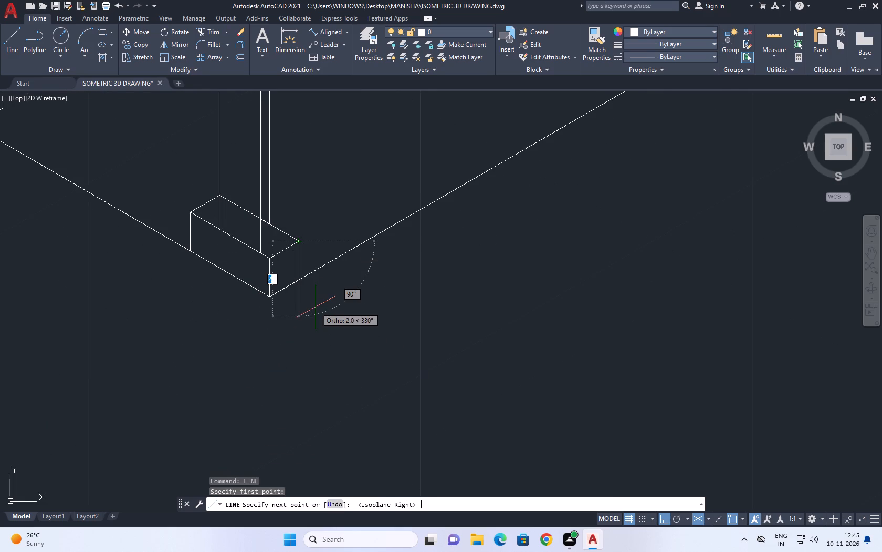
click(315, 322)
right_click(411, 288)
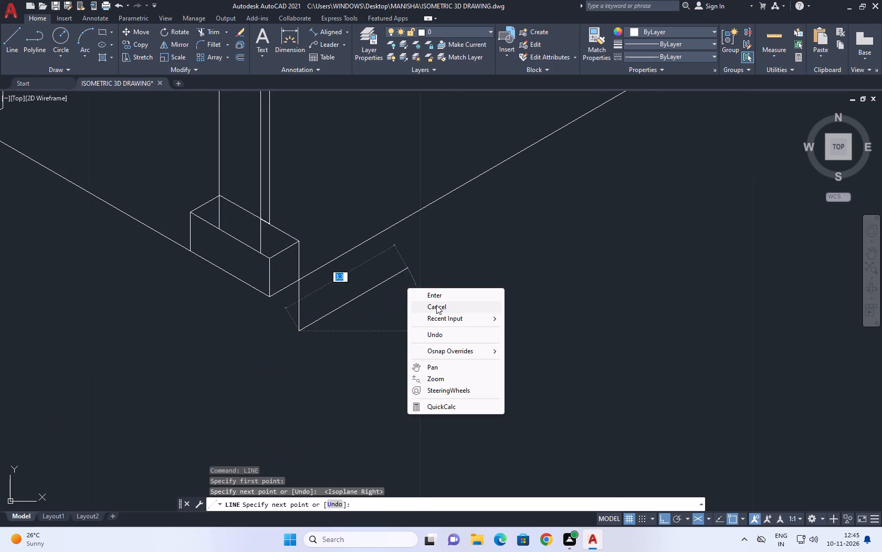
click(436, 305)
Trim the footing's new vertical edge below the long ground line.
click(211, 26)
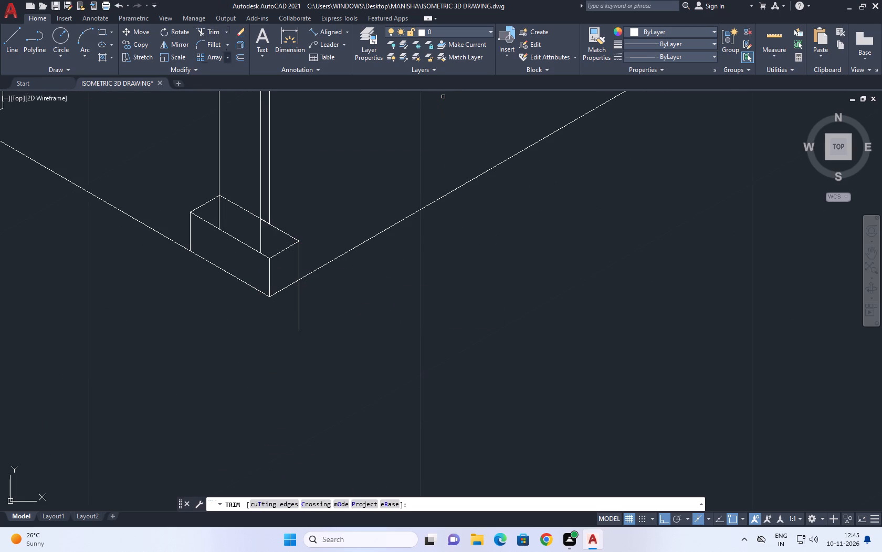
click(300, 321)
right_click(344, 313)
click(371, 326)
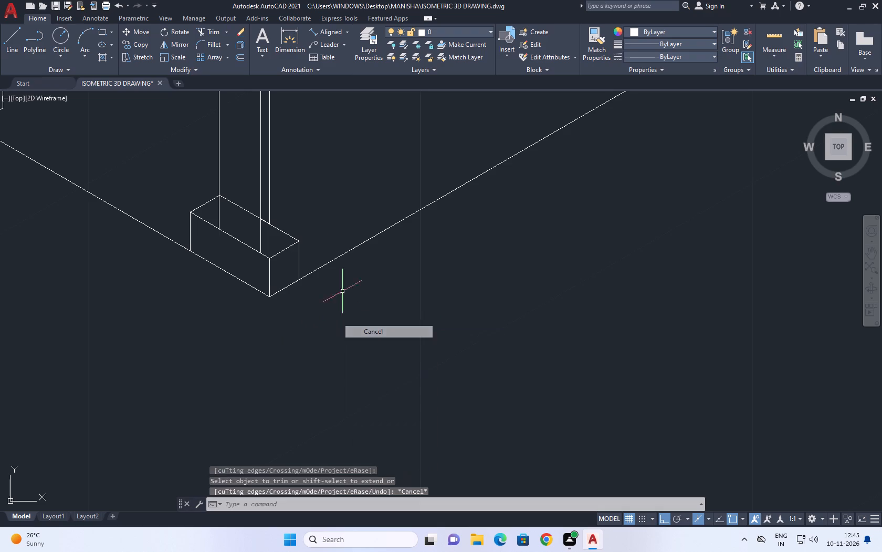
Erase the separate line along the footing's rear top edge, running from the column's second vertical to the outer corner.
scroll(250, 206, up, 1)
click(246, 203)
scroll(246, 203, up, 1)
click(326, 265)
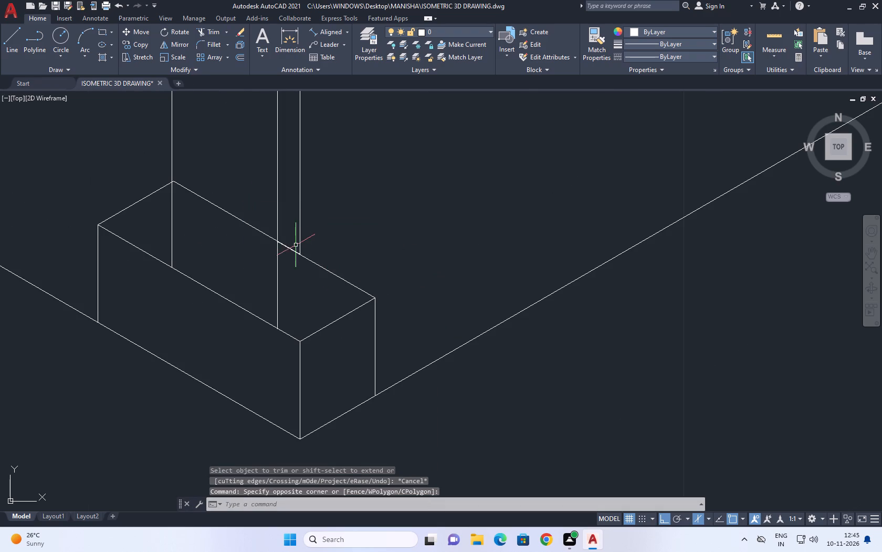
click(291, 247)
right_click(423, 213)
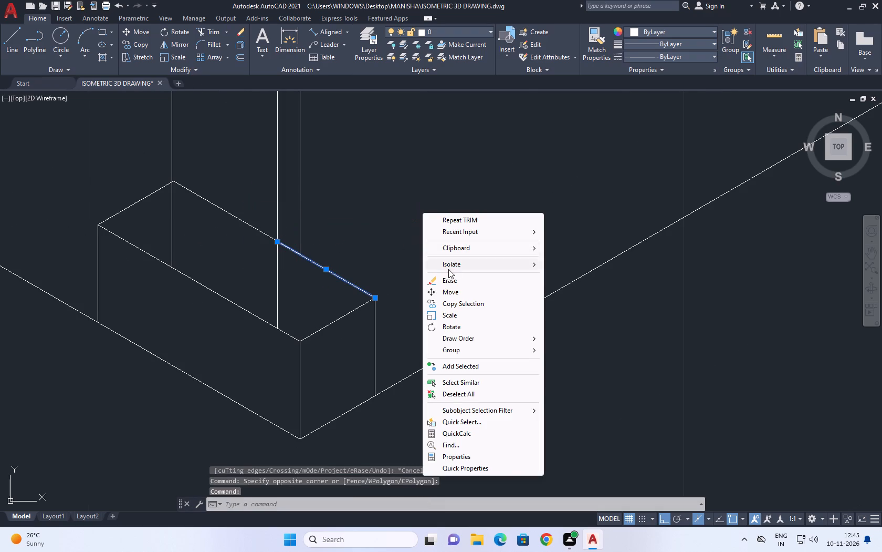
click(448, 278)
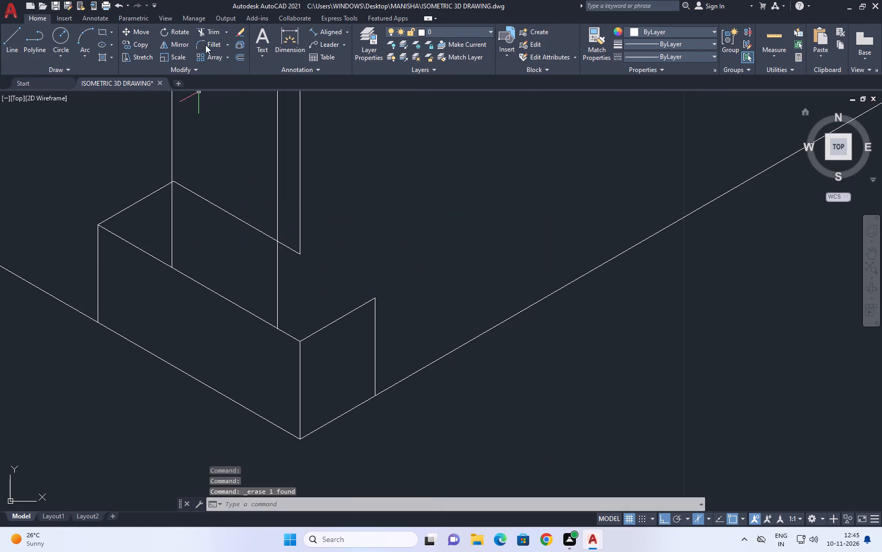
Fillet the footing's remaining rear top edge with its short 30° top edge to close the block's corner.
click(215, 45)
click(285, 251)
click(291, 250)
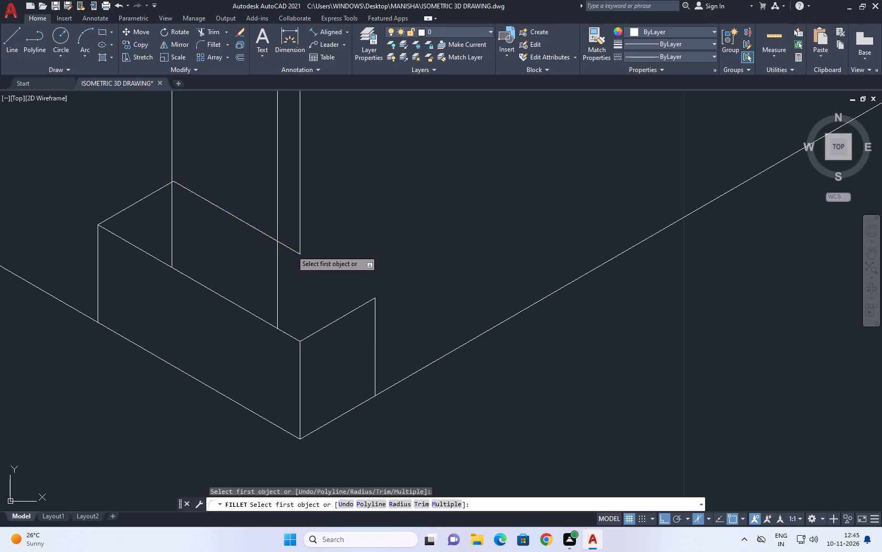
click(346, 314)
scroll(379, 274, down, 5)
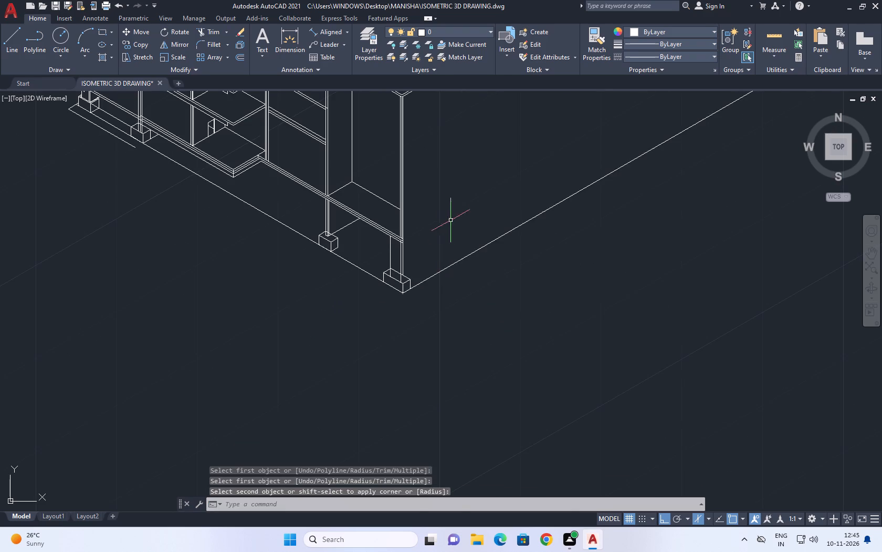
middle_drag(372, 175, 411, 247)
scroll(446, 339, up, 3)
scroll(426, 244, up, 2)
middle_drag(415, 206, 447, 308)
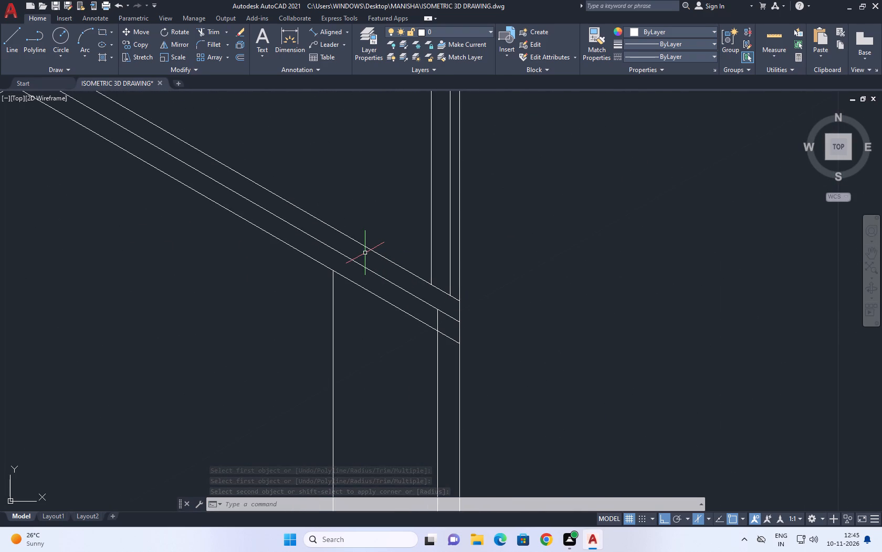
Examine the whole isometric building, from the roof edges to the extension's columns, end bay and footings.
scroll(348, 347, down, 2)
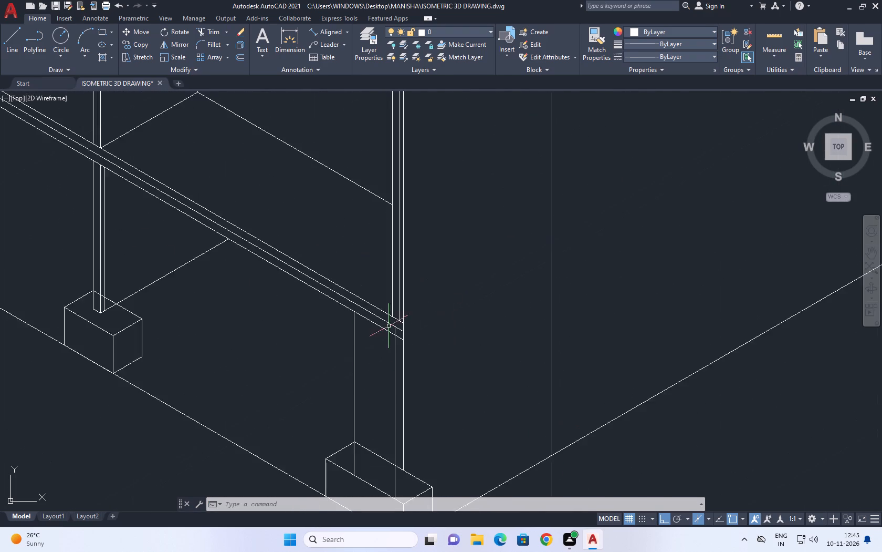
scroll(398, 320, down, 2)
middle_drag(492, 216, 521, 310)
scroll(524, 341, down, 1)
middle_drag(537, 229, 535, 235)
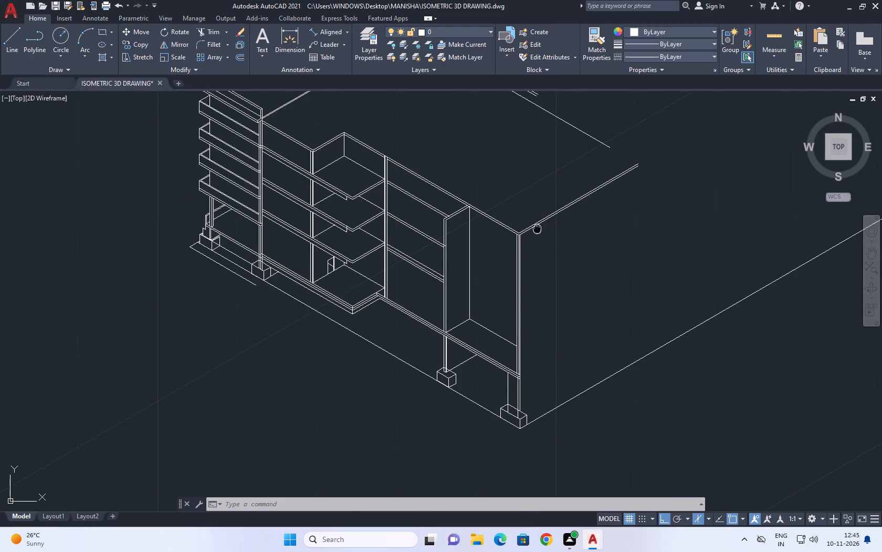
middle_drag(535, 235, 521, 356)
middle_drag(543, 308, 530, 341)
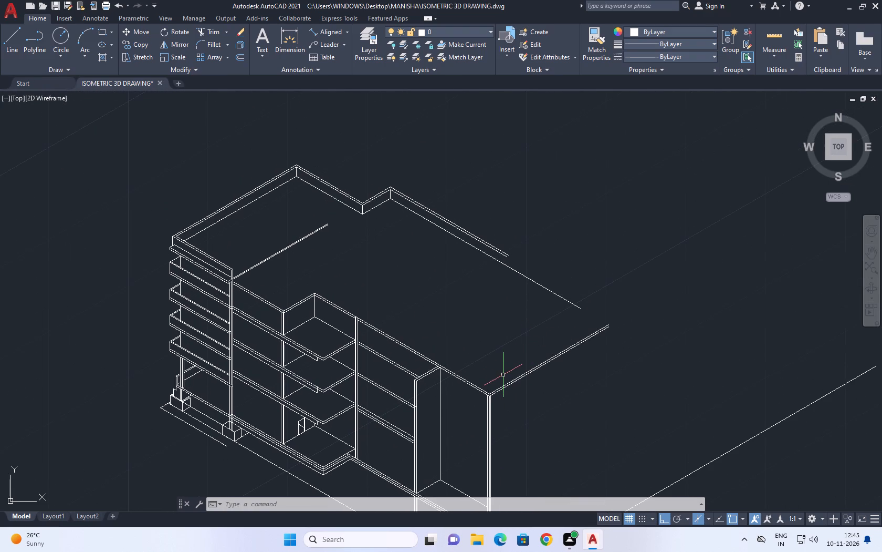
middle_drag(617, 335, 593, 280)
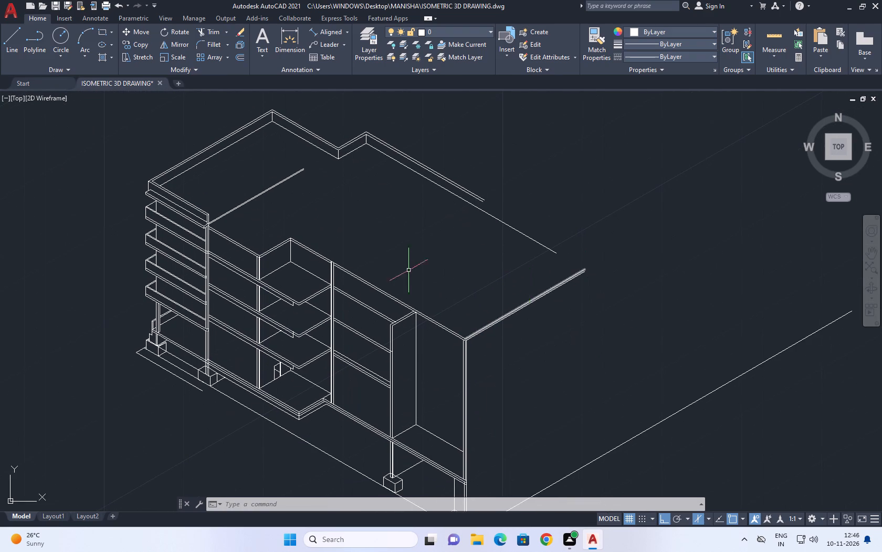
scroll(453, 205, up, 1)
middle_drag(480, 188, 480, 205)
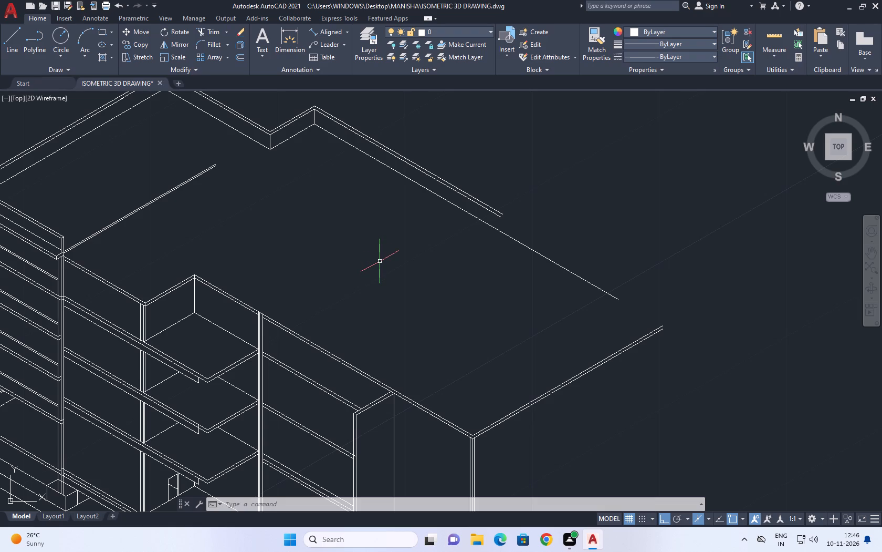
scroll(480, 329, down, 2)
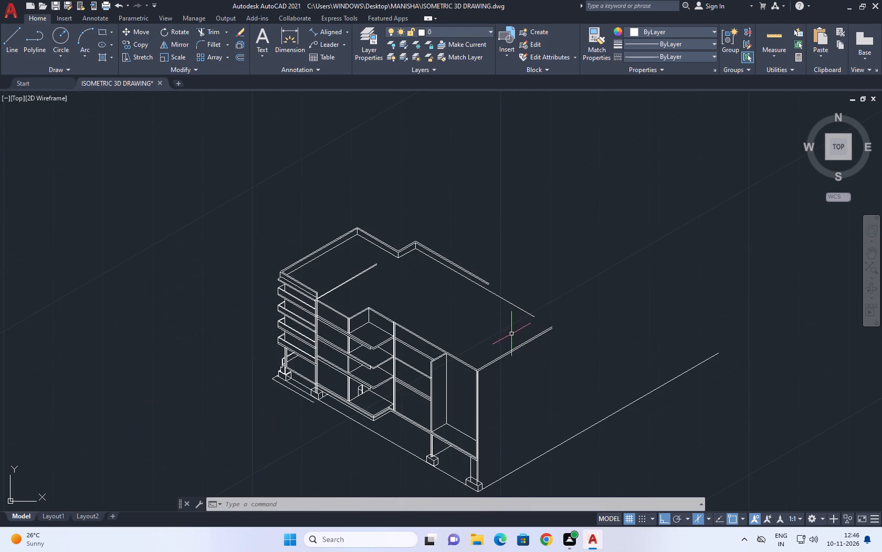
middle_drag(497, 359, 520, 312)
middle_drag(495, 336, 483, 260)
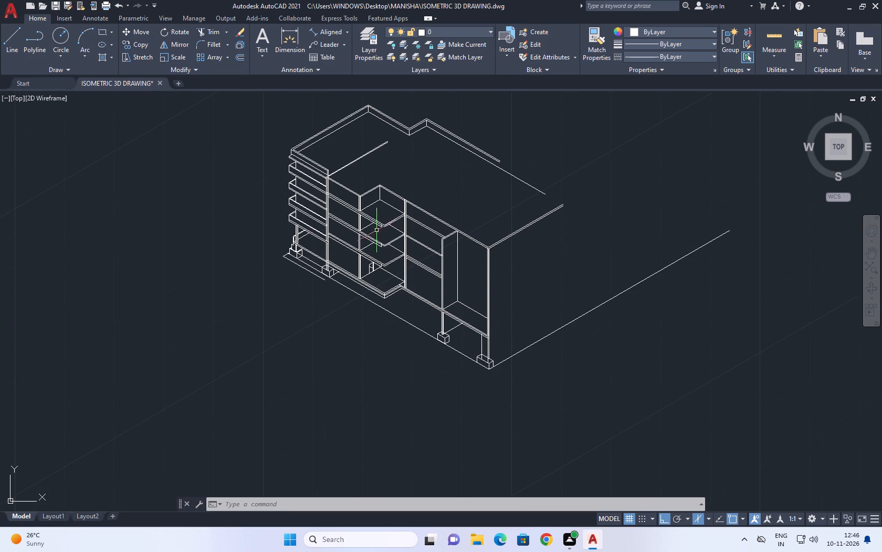
scroll(496, 329, up, 2)
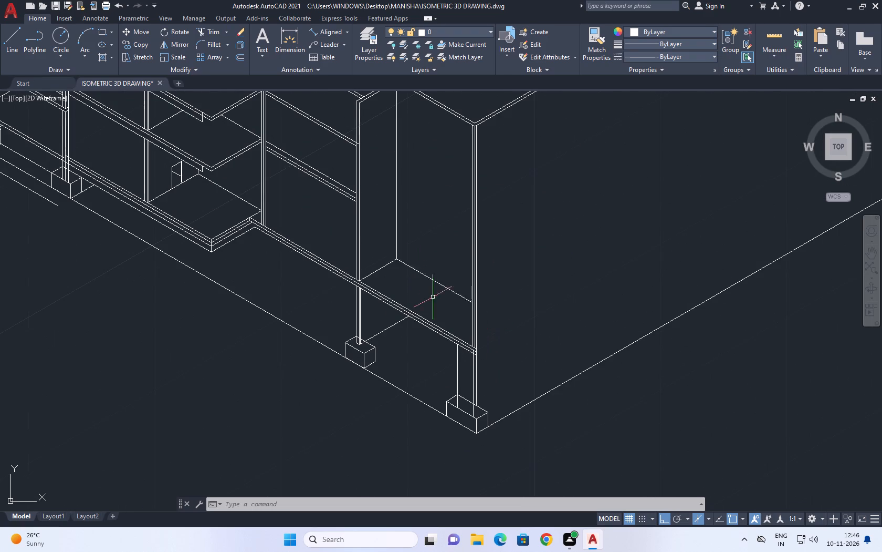
scroll(433, 299, down, 1)
middle_drag(375, 196, 380, 216)
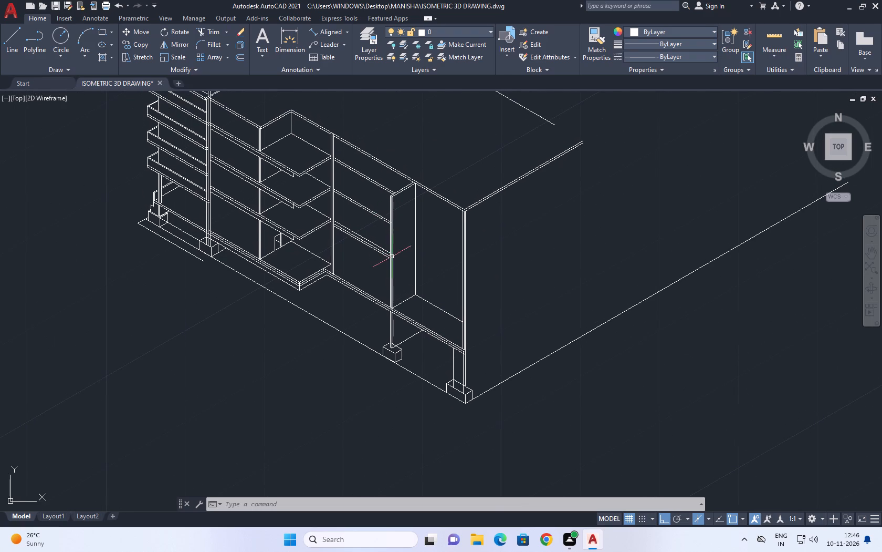
On the left isoplane, draw a sloping line from the inner top corner of the end bay's left column past the end column.
key(l)
key(space)
scroll(377, 192, up, 1)
click(396, 200)
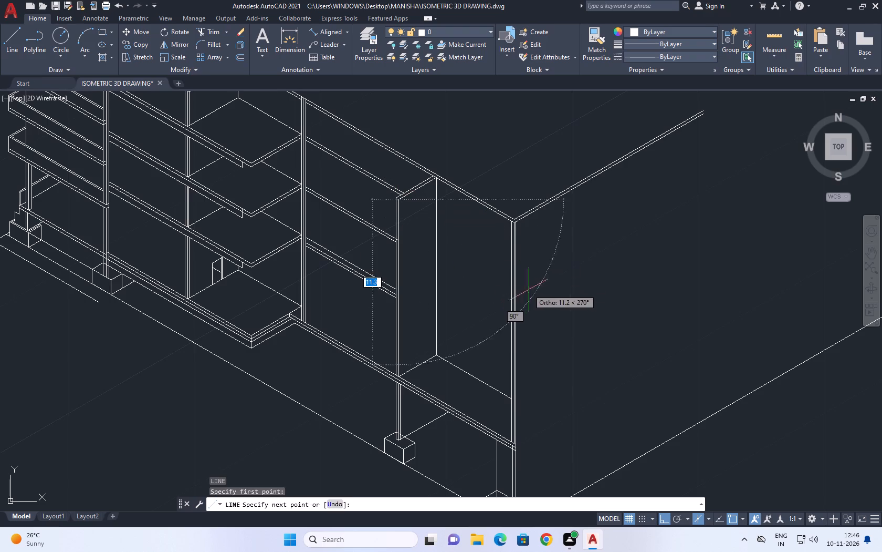
key(F5)
click(565, 296)
key(space)
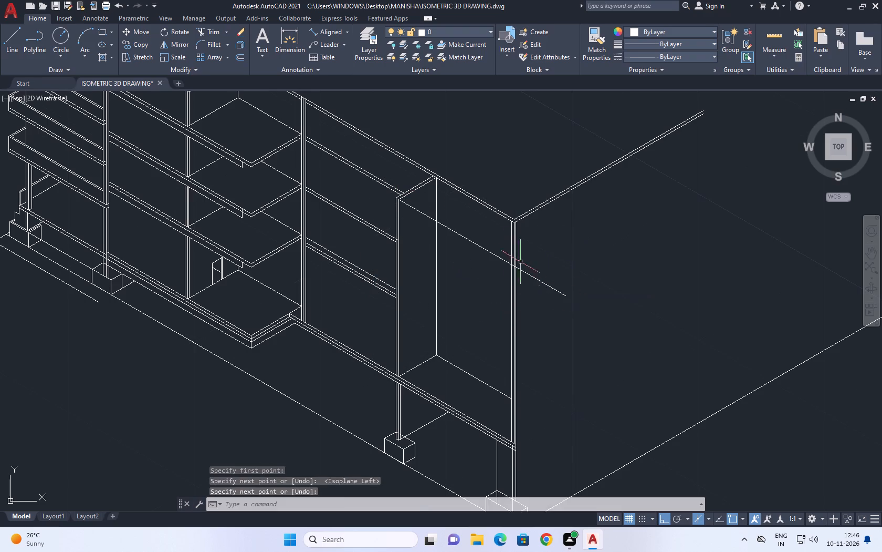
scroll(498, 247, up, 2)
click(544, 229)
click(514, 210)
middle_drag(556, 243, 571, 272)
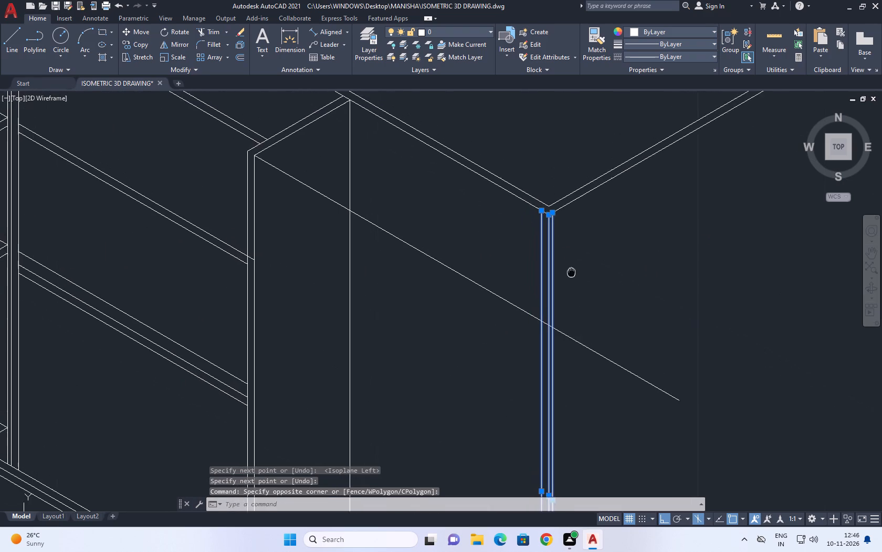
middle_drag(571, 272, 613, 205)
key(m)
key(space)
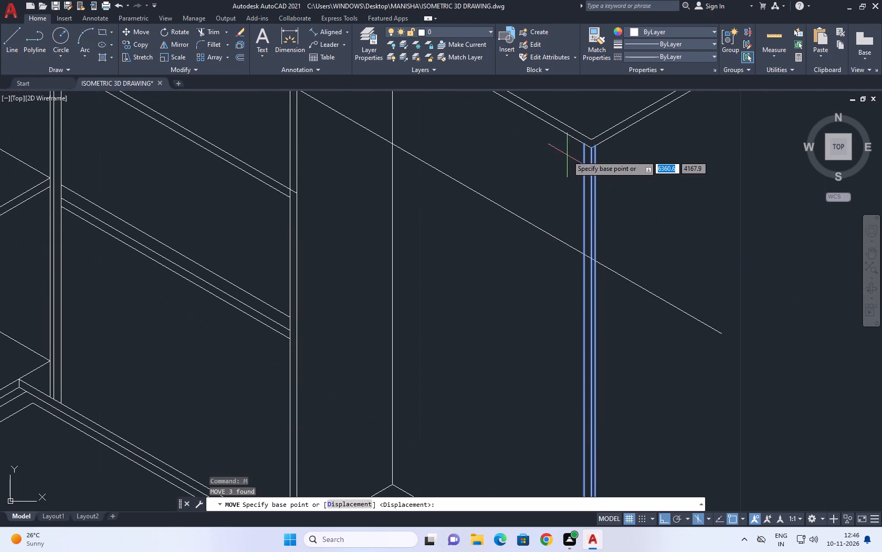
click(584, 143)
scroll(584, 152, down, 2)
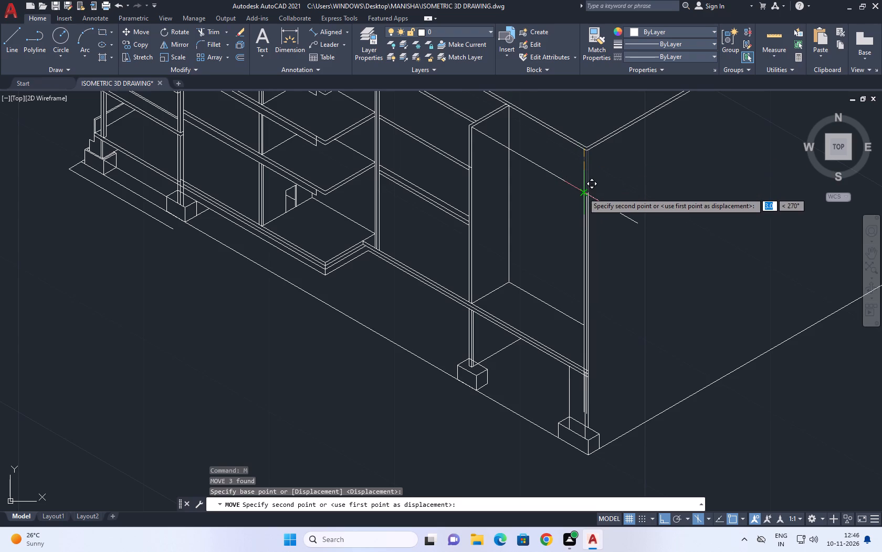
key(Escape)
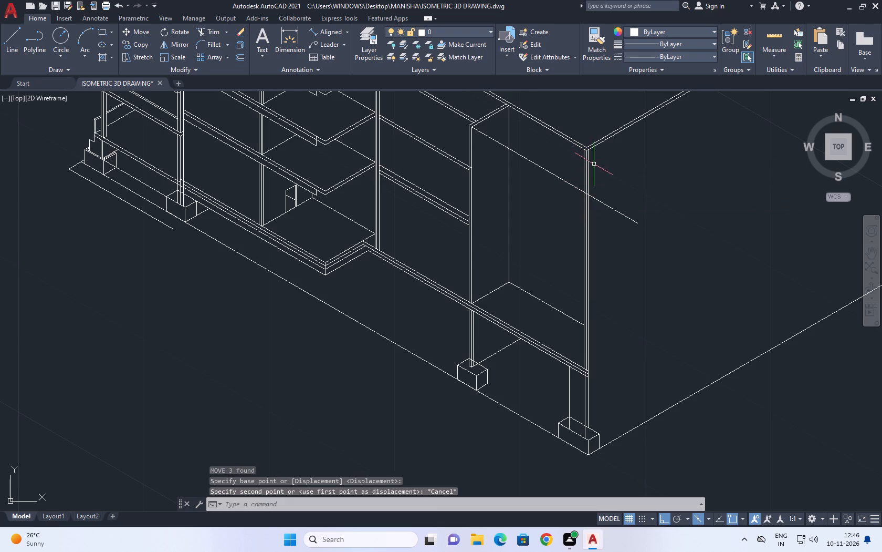
On the top isoplane, draw a line about 4.2 units long at 210° from the end column's top corner, crossing the new sloping line.
key(l)
key(space)
scroll(588, 151, up, 1)
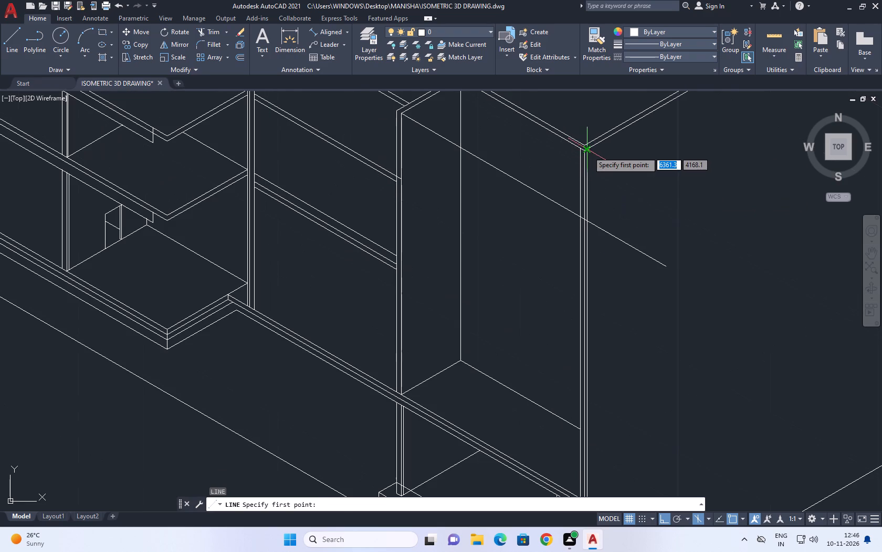
click(588, 151)
key(F5)
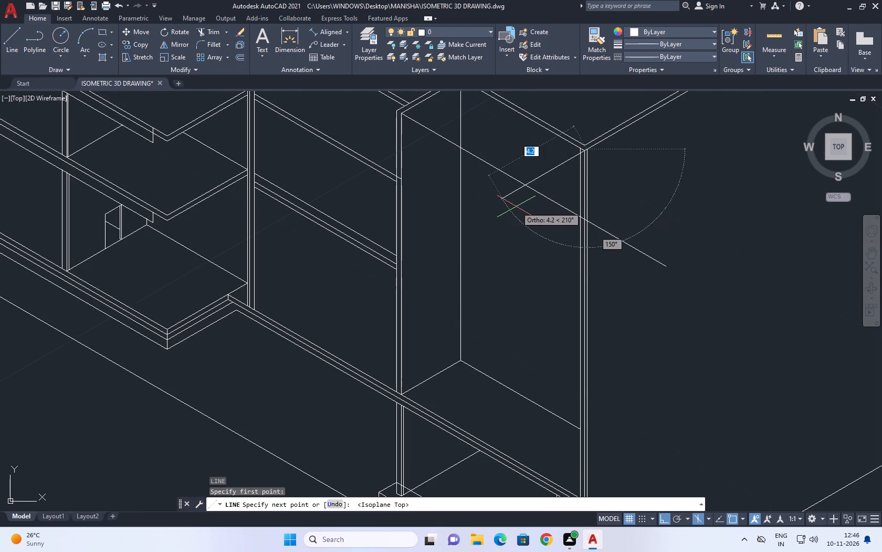
click(516, 207)
key(Escape)
scroll(569, 186, down, 1)
middle_drag(576, 202, 591, 221)
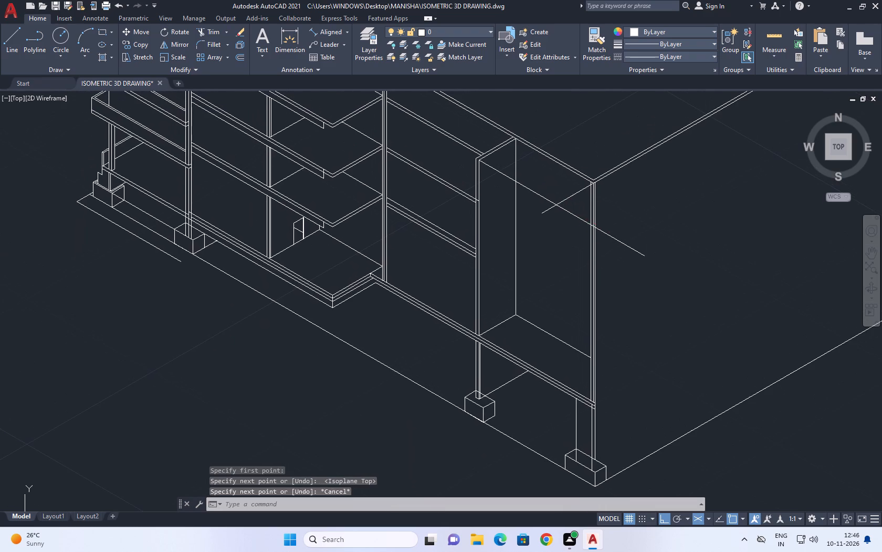
Trim the bay's rear vertical above the new sloping line, and trim that line beyond its crossing with the 210° line.
key(t)
text(R)
key(space)
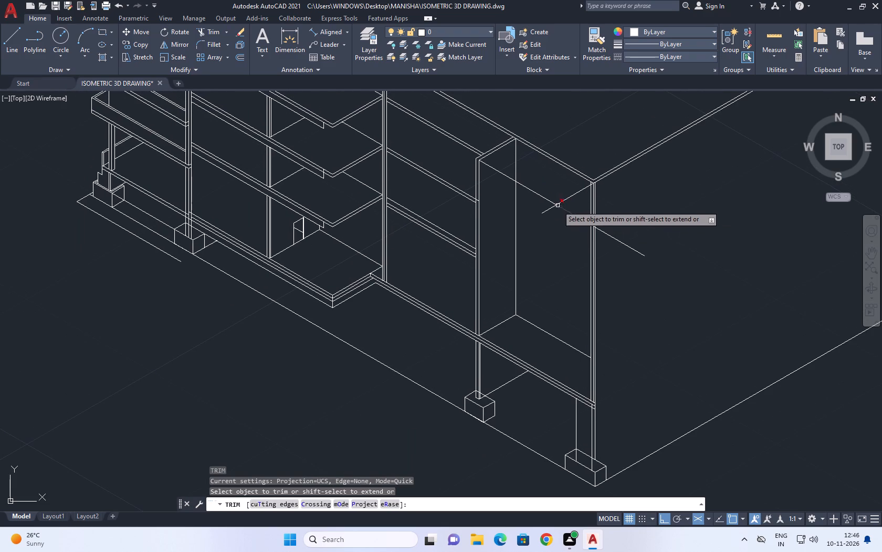
click(520, 170)
click(510, 155)
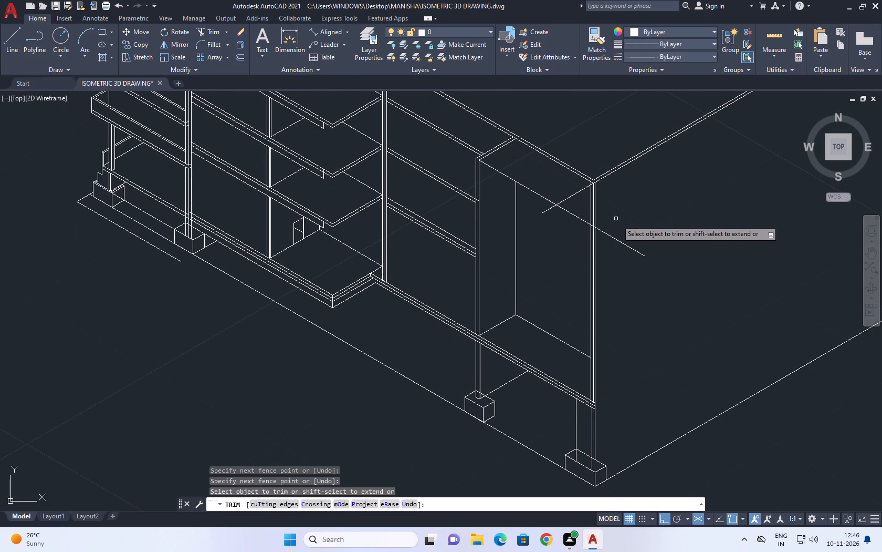
click(625, 233)
click(626, 272)
click(574, 214)
key(Escape)
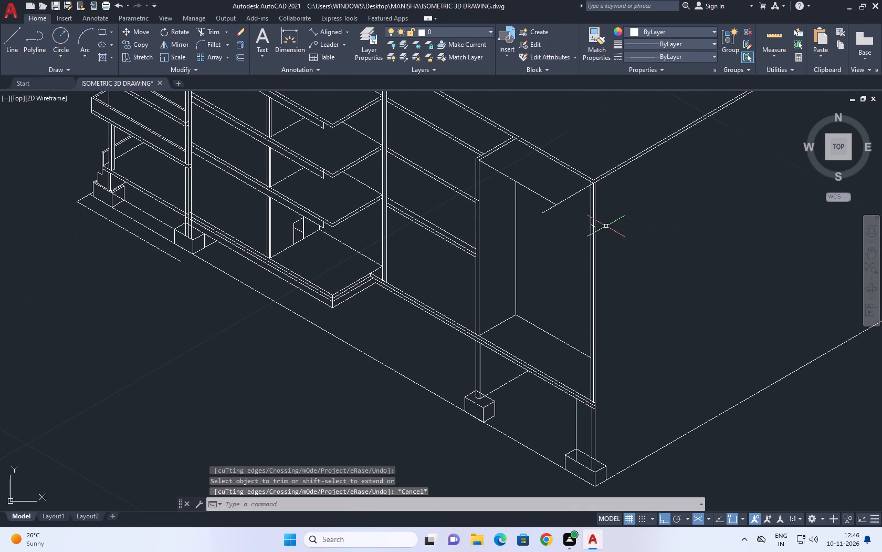
Erase the leftover fragment of the sloping line at the end column.
scroll(604, 226, up, 1)
drag(540, 207, 550, 210)
drag(630, 248, 633, 253)
key(Delete)
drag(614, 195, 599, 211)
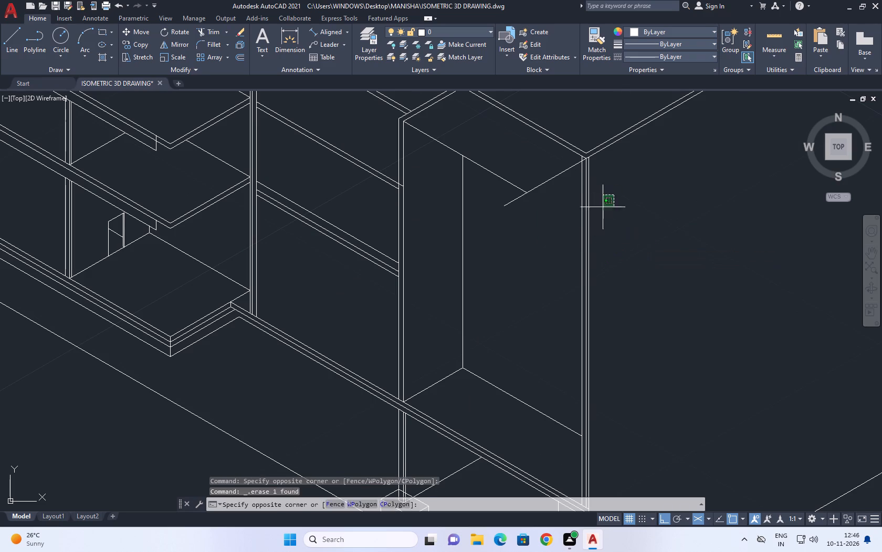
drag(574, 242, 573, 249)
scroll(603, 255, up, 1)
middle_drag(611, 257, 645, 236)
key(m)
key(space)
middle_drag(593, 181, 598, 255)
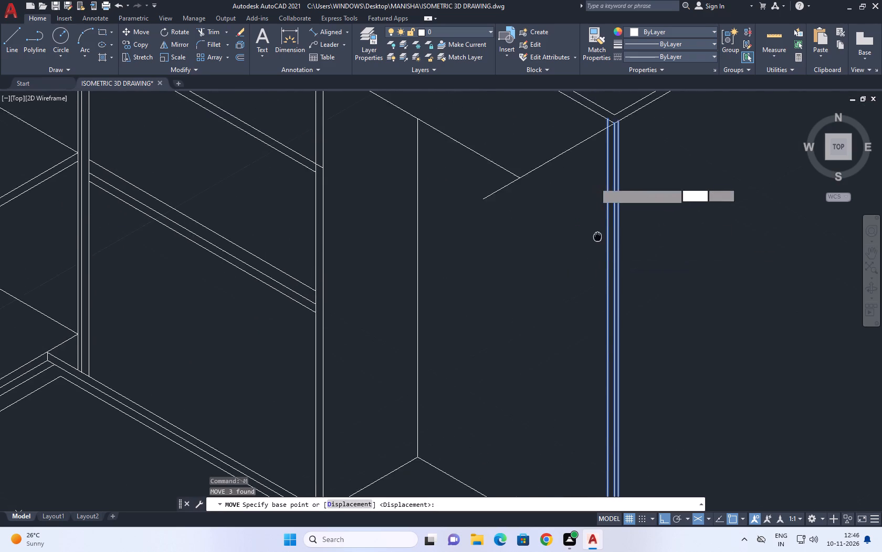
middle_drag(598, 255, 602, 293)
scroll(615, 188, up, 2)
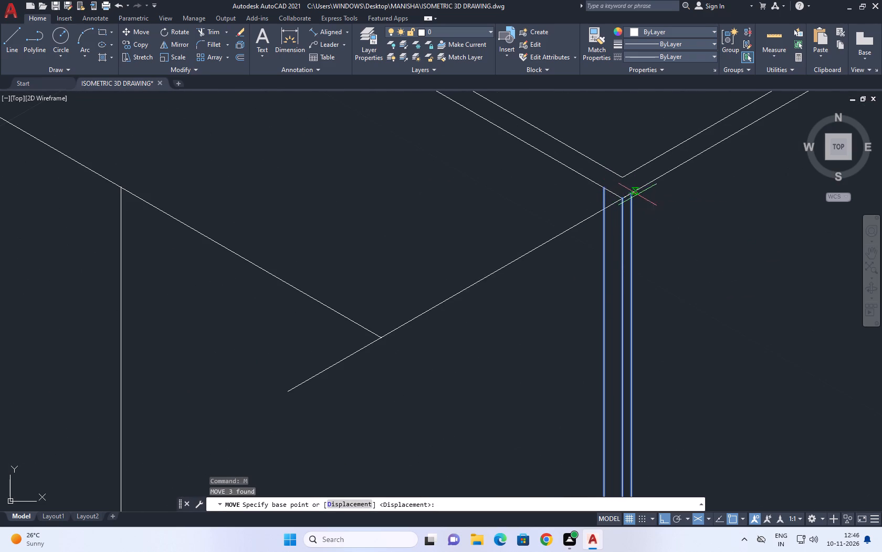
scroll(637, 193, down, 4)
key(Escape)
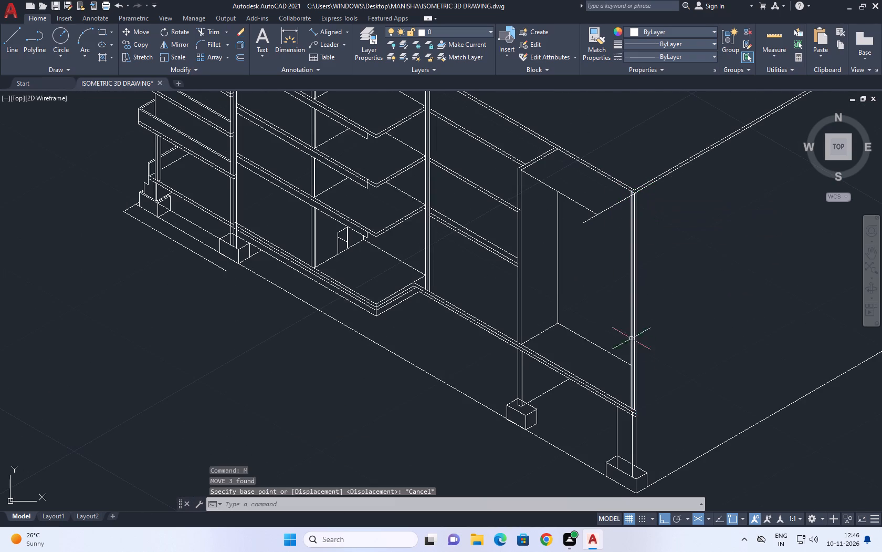
On the right isoplane, draw a vertical line from the 210° line's free end down past the lower floor beam.
middle_drag(653, 389, 655, 312)
middle_drag(591, 239, 598, 280)
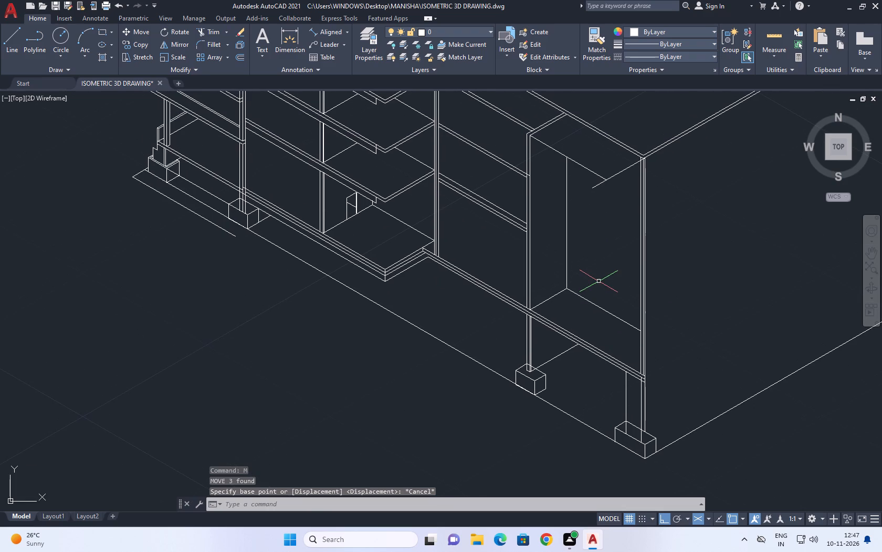
key(l)
key(space)
click(593, 188)
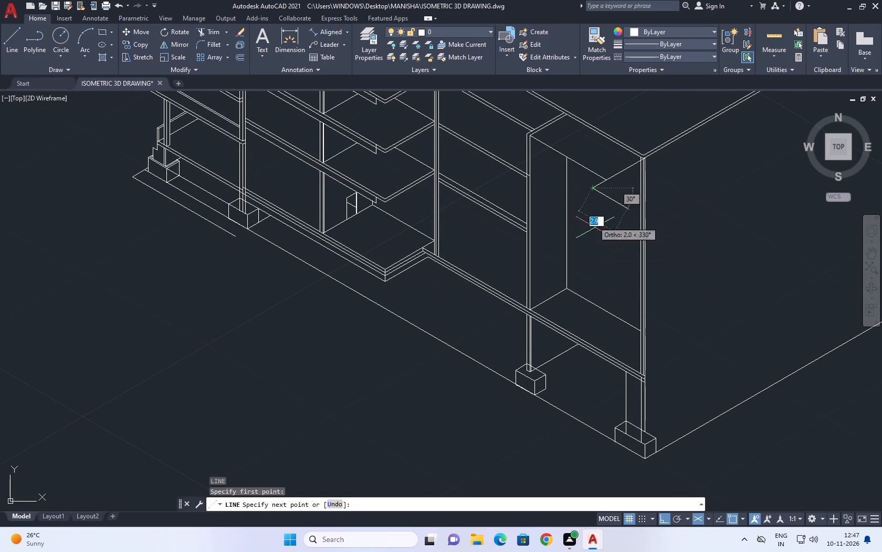
key(F5)
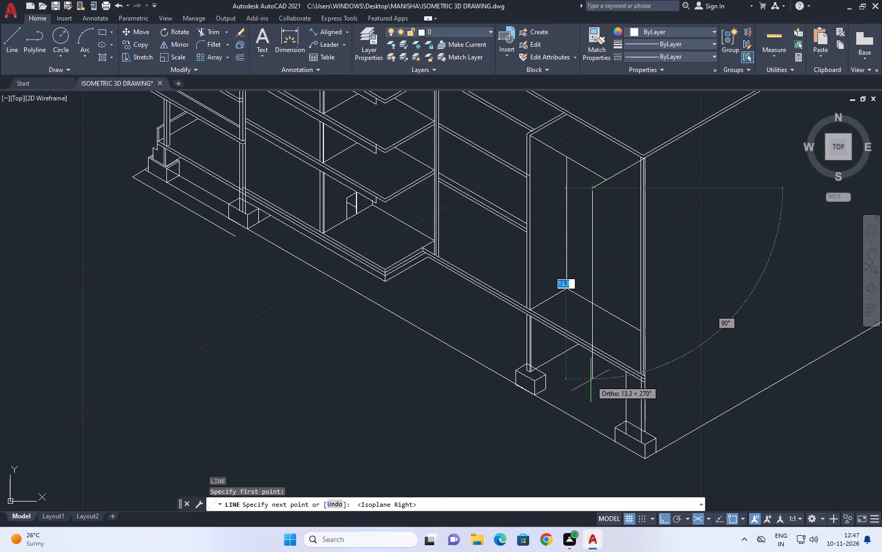
click(590, 395)
key(space)
Move the lower end column and its footing block from the beam's end corner to where the new vertical crosses the floor beam.
middle_drag(615, 374, 604, 364)
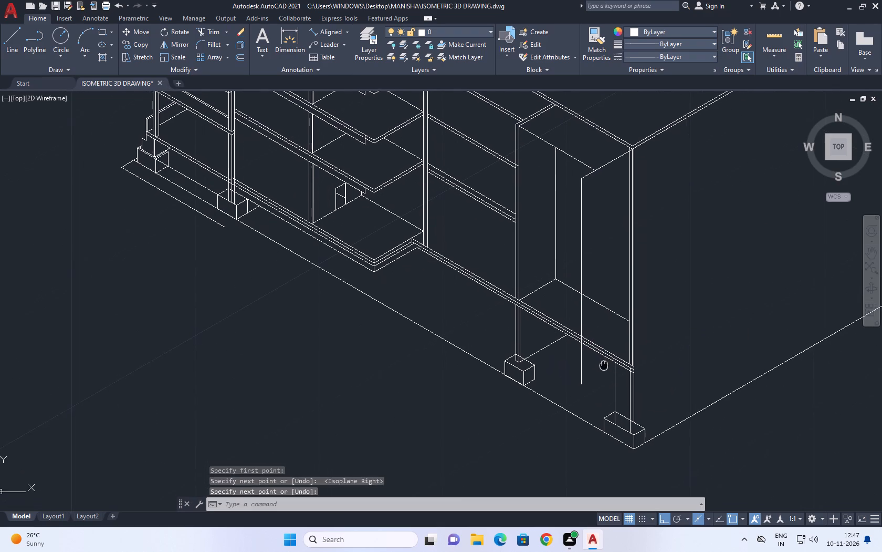
middle_drag(604, 364, 613, 278)
scroll(613, 259, up, 1)
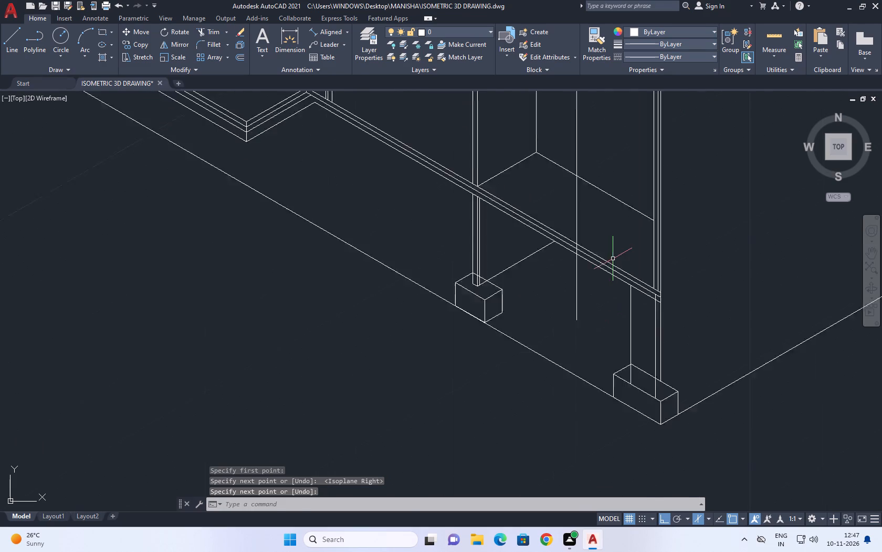
scroll(613, 259, up, 1)
click(604, 233)
scroll(631, 264, down, 2)
click(676, 373)
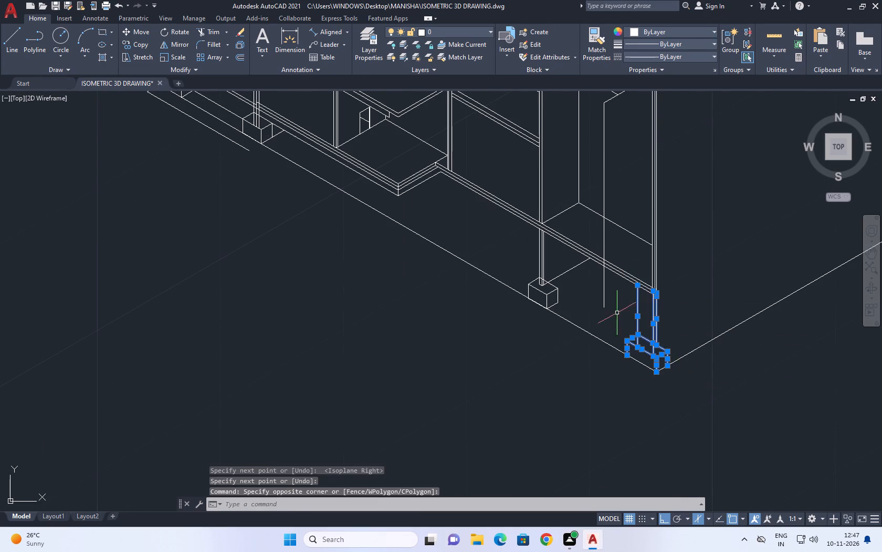
scroll(617, 310, up, 1)
click(627, 234)
click(716, 457)
middle_drag(653, 368, 653, 386)
key(m)
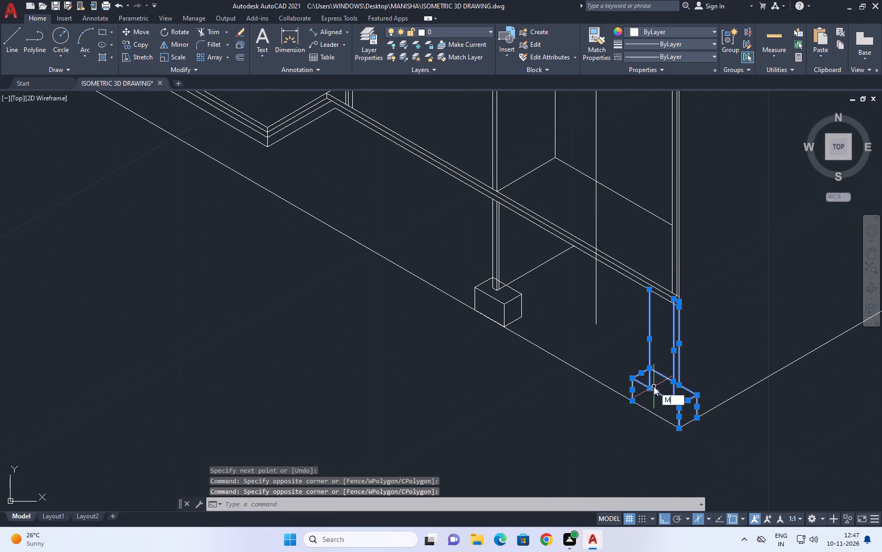
key(space)
click(680, 305)
scroll(676, 301, up, 1)
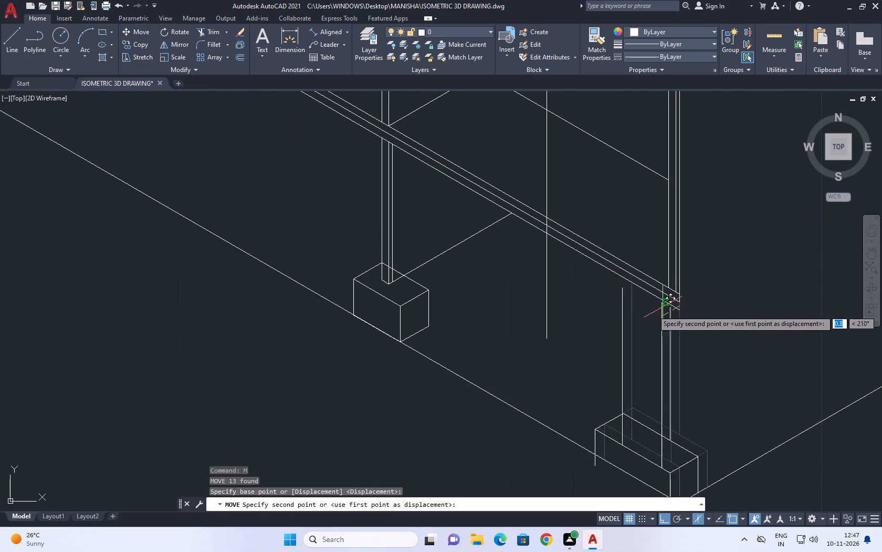
click(549, 228)
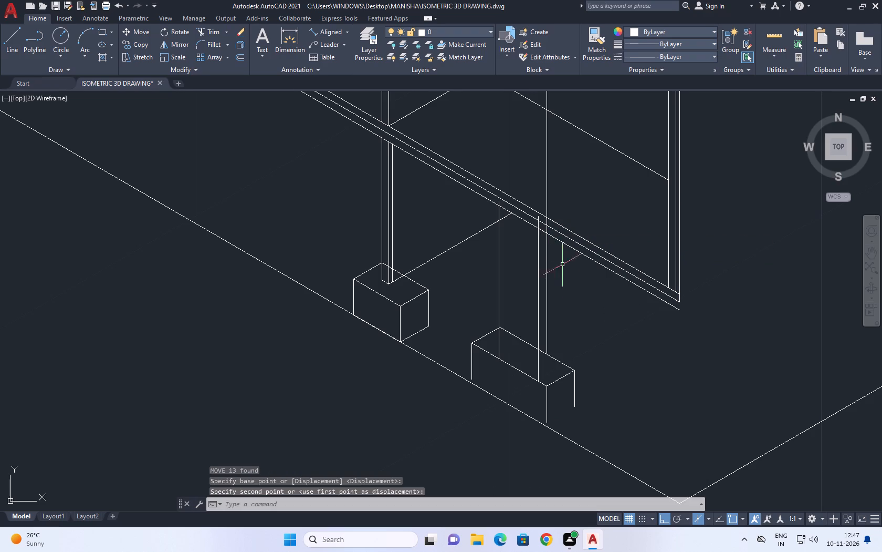
Measure the aligned length of the end bay's upper sloping edge between the column corner and its end corner.
scroll(534, 273, down, 4)
middle_drag(509, 265, 542, 303)
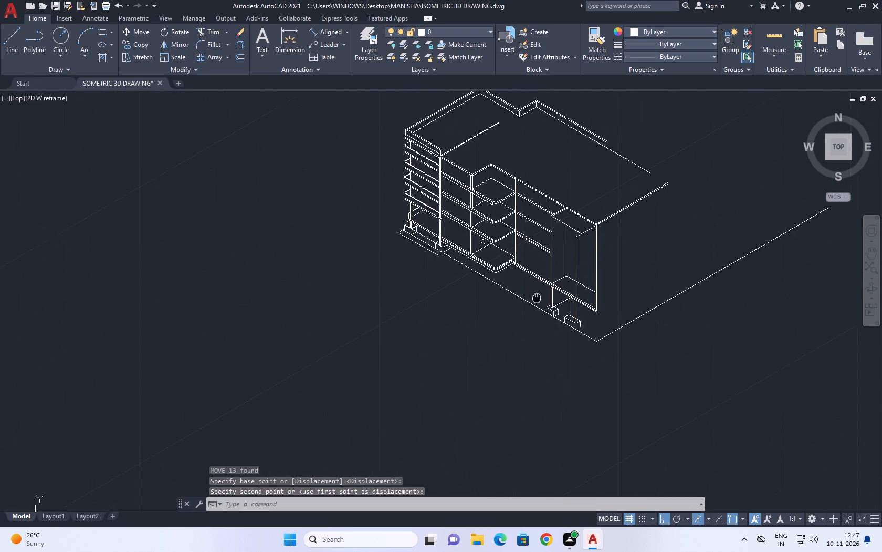
middle_drag(542, 303, 628, 347)
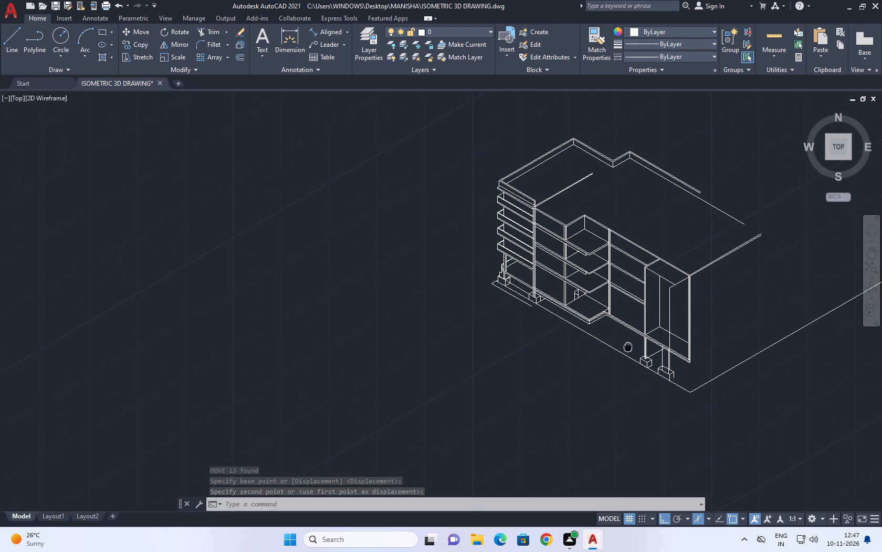
middle_drag(628, 347, 631, 352)
scroll(661, 359, up, 2)
middle_drag(691, 366, 681, 340)
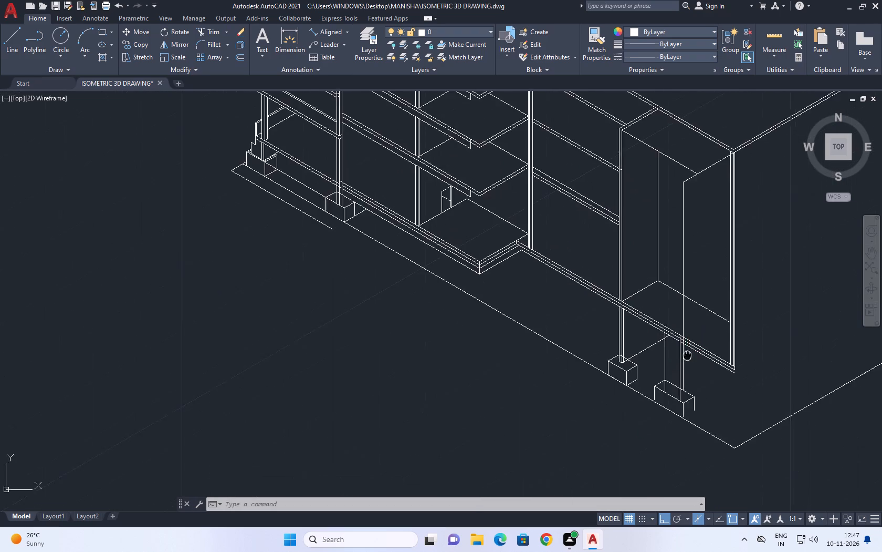
middle_drag(681, 340, 647, 244)
middle_drag(617, 185, 626, 278)
scroll(627, 281, down, 2)
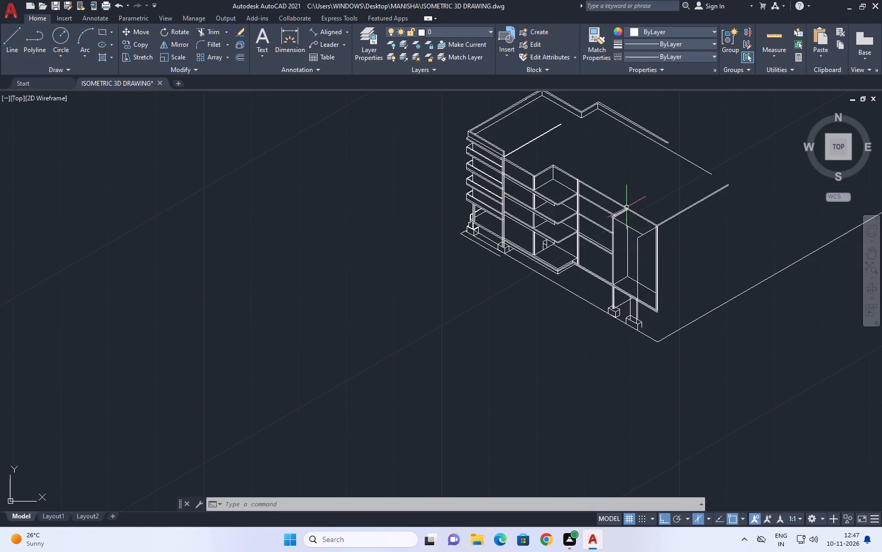
scroll(624, 208, up, 1)
click(324, 33)
scroll(617, 228, up, 3)
click(570, 213)
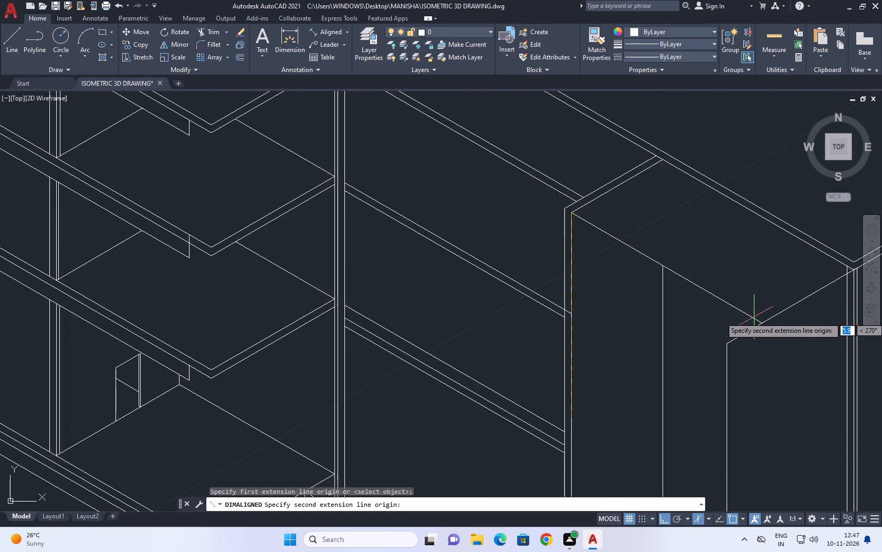
click(766, 322)
scroll(706, 287, down, 3)
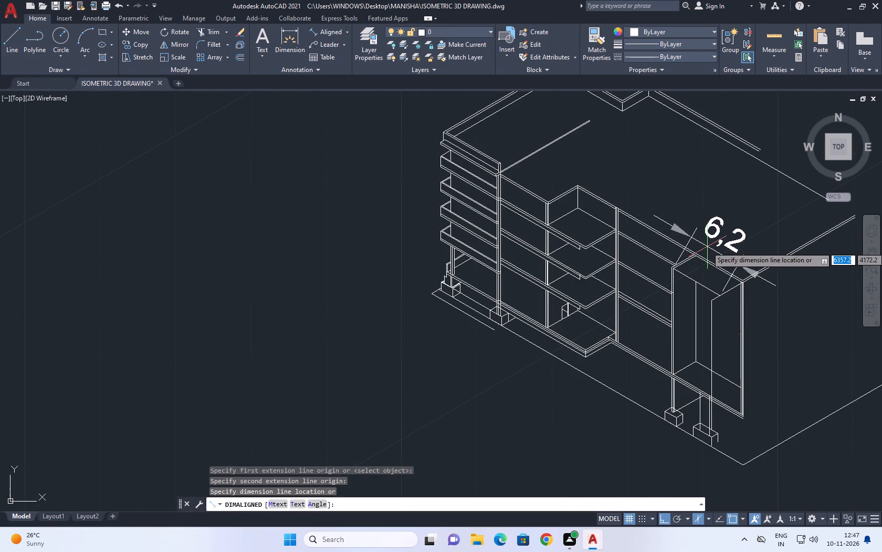
key(space)
Measure the aligned distance along the lower floor beam from the bay's first column to the new vertical.
middle_drag(717, 382, 668, 326)
scroll(664, 329, down, 1)
scroll(639, 335, up, 3)
key(space)
scroll(664, 313, up, 2)
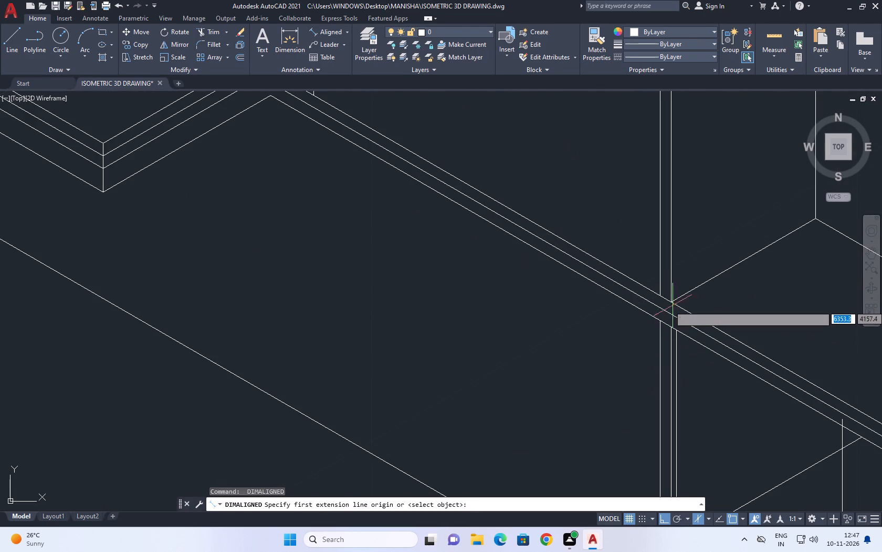
click(671, 300)
scroll(599, 280, down, 2)
scroll(713, 346, up, 1)
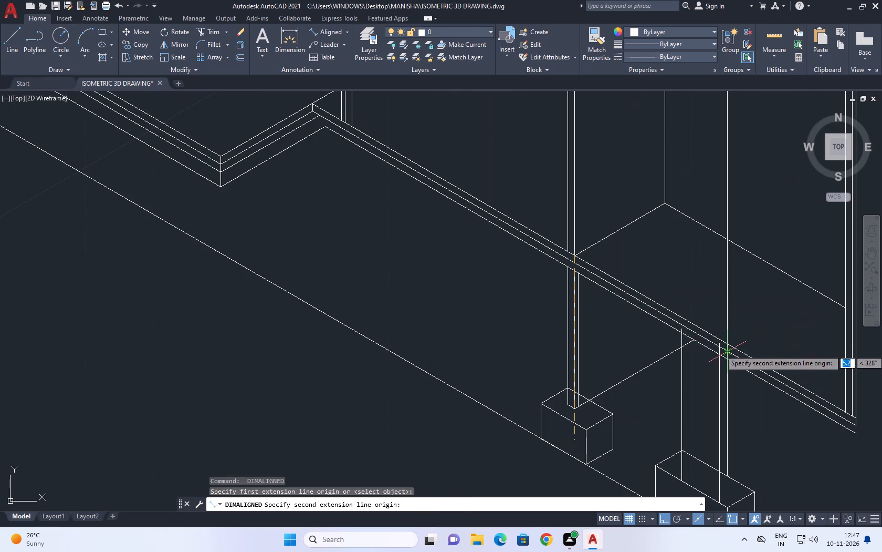
click(728, 342)
scroll(668, 310, down, 3)
key(space)
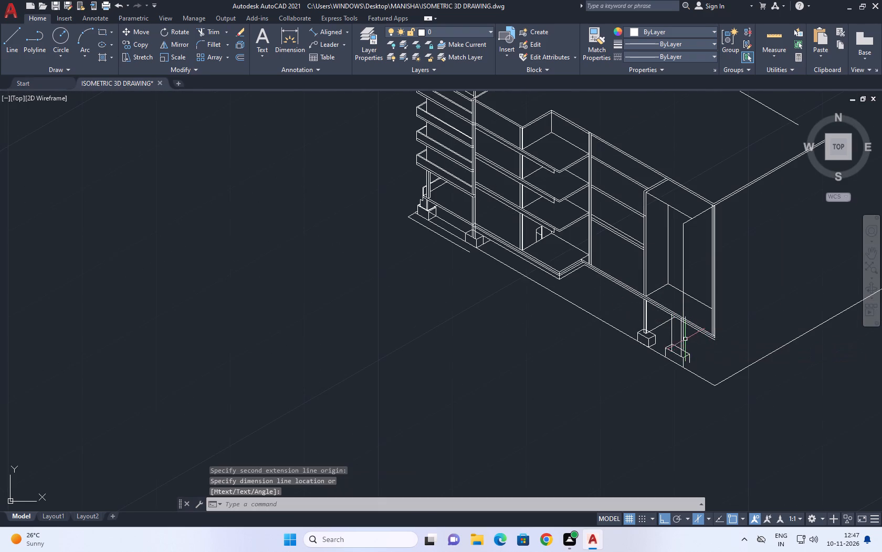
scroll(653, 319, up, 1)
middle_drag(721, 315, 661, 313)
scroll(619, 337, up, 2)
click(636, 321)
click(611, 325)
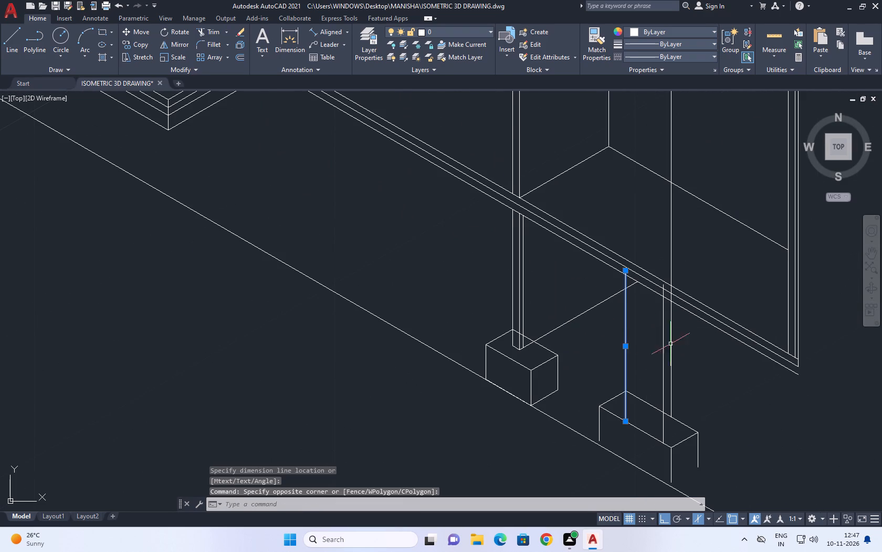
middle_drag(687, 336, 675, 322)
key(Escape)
Trim the relocated lower column's outer left vertical above the ground-level sloping line, and the line's overshoot past that vertical.
key(t)
key(r)
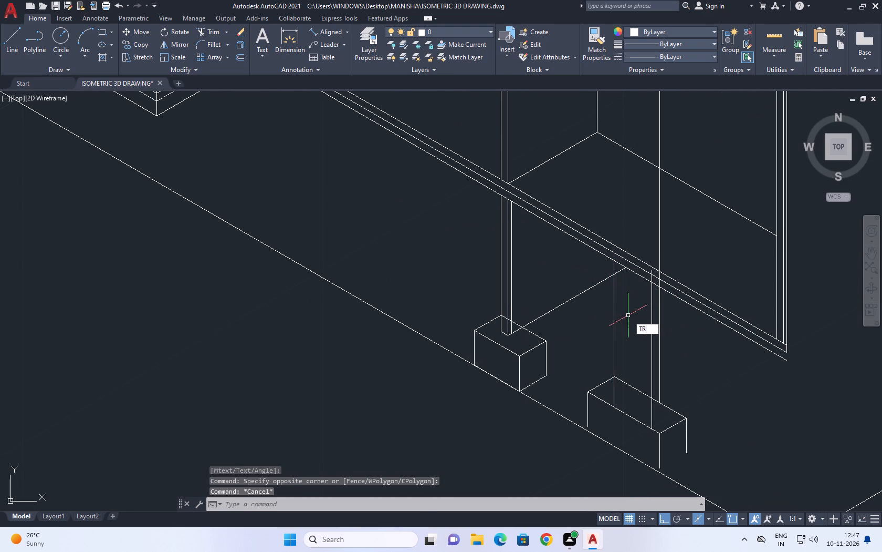
key(space)
scroll(616, 252, up, 2)
click(608, 280)
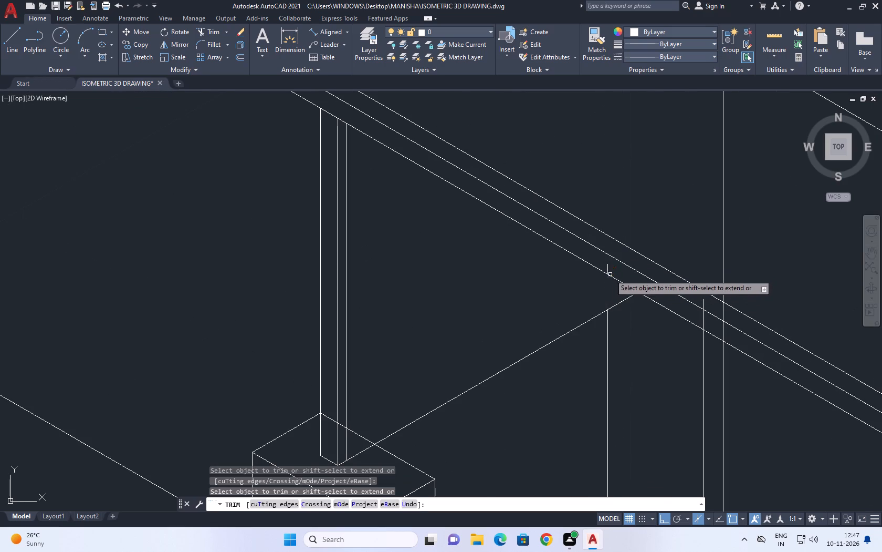
click(612, 266)
click(600, 267)
click(623, 306)
click(614, 291)
scroll(625, 304, down, 4)
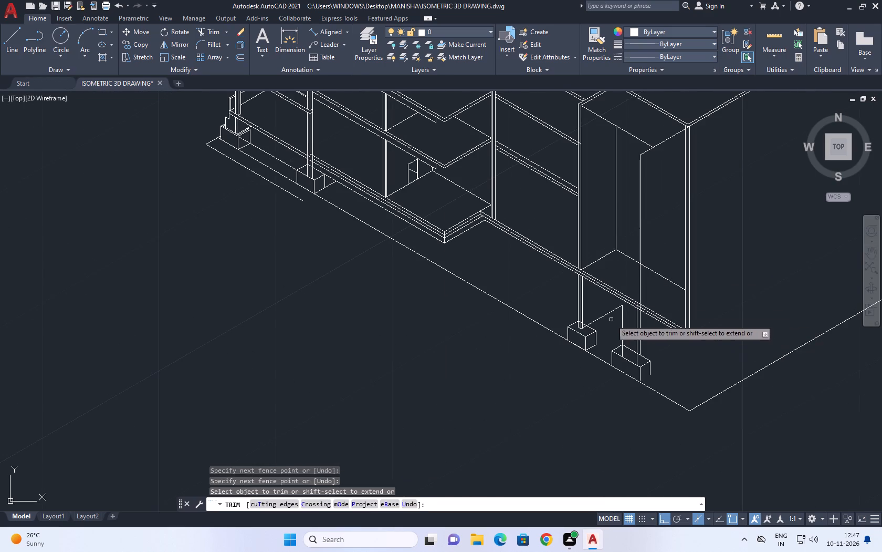
Trim away the rest of that left vertical, including the piece inside the footing's top face.
scroll(611, 319, up, 1)
click(639, 324)
drag(616, 322, 610, 322)
scroll(619, 313, up, 1)
click(644, 411)
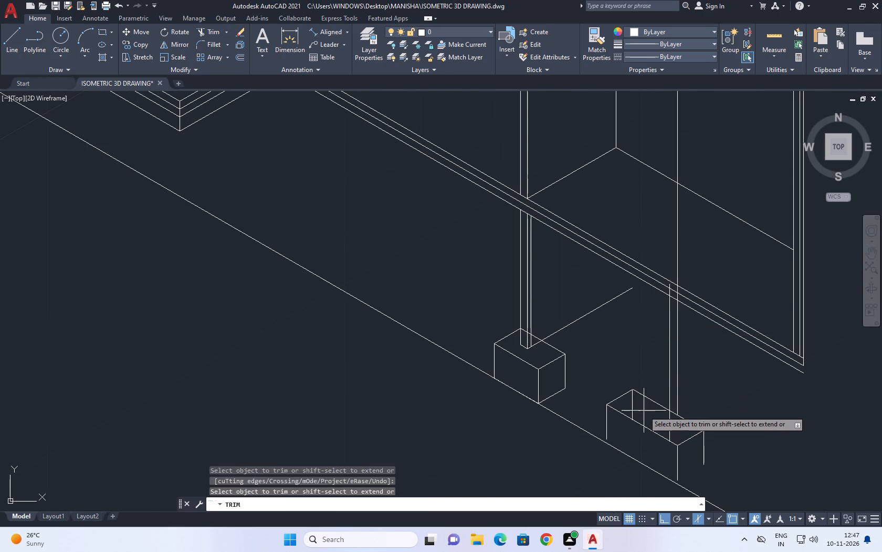
click(627, 403)
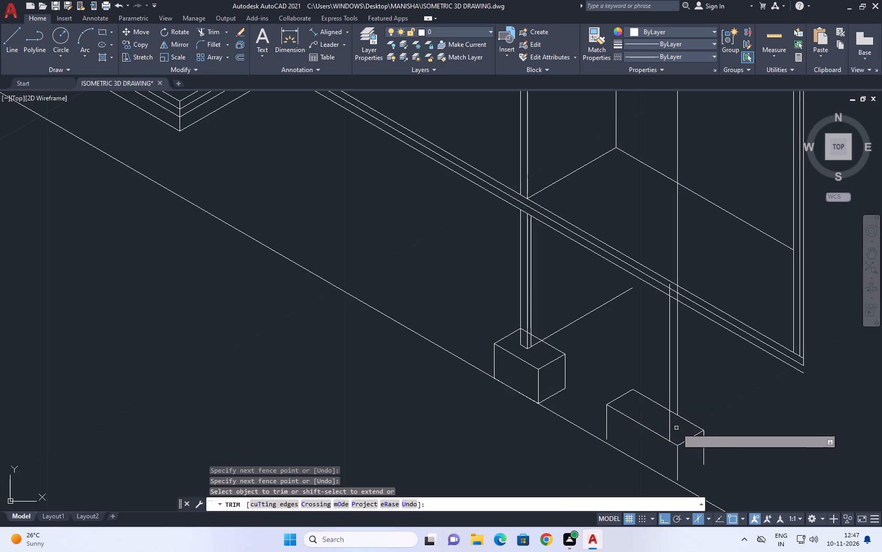
Trim the lower column's remaining left edge inside the footing top and where it overlaps the floor beam.
click(676, 424)
click(658, 414)
scroll(679, 298, up, 2)
click(654, 277)
click(638, 276)
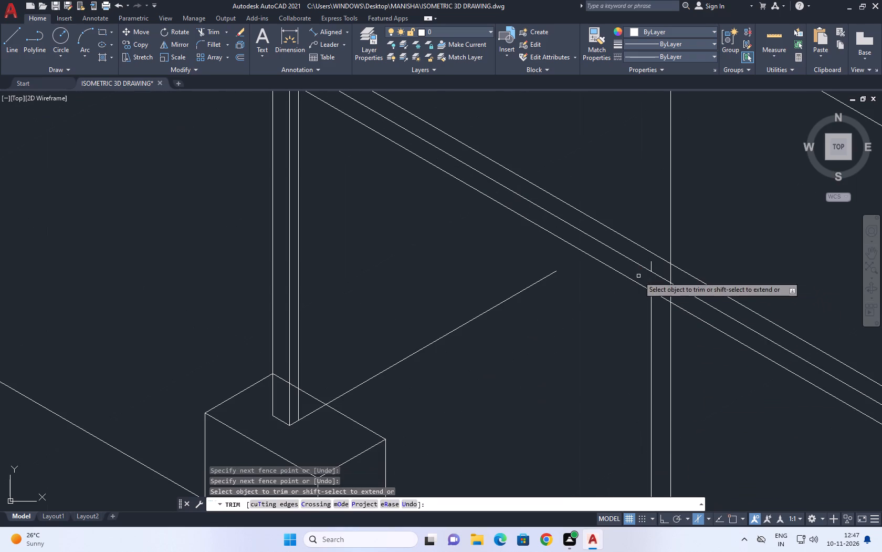
click(653, 265)
click(632, 255)
right_drag(621, 136, 606, 133)
click(642, 150)
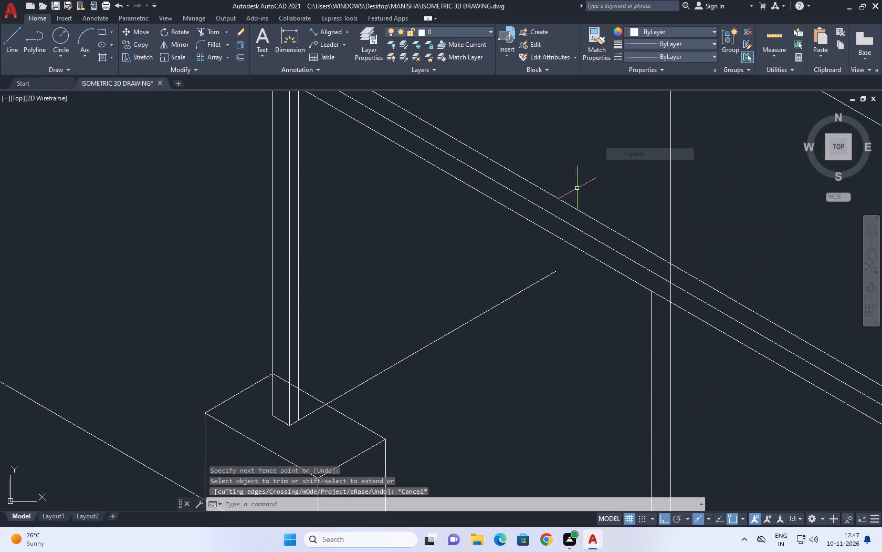
Trim the lower floor beam's lines beyond the new vertical, and the leftover stub below the old end column.
scroll(571, 233, down, 6)
scroll(593, 237, up, 2)
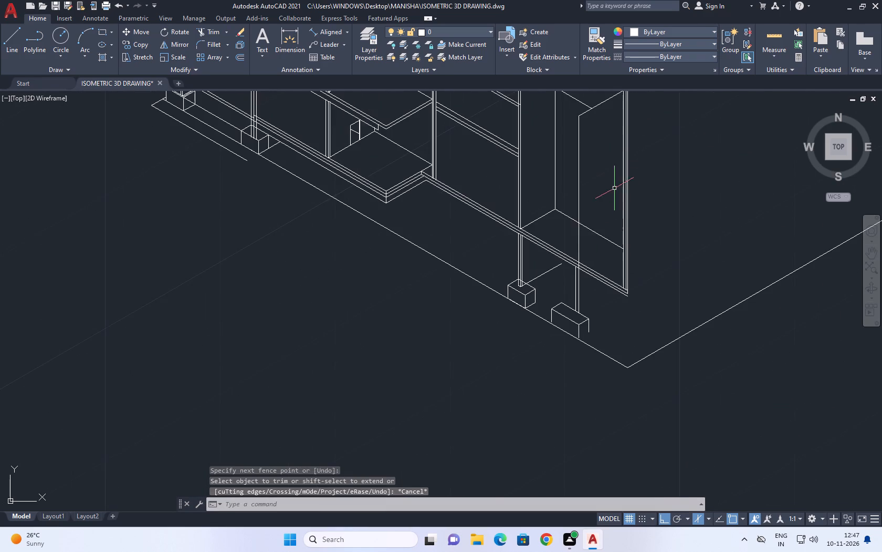
scroll(612, 229, down, 1)
scroll(617, 175, down, 1)
middle_drag(614, 182, 607, 208)
scroll(586, 190, up, 3)
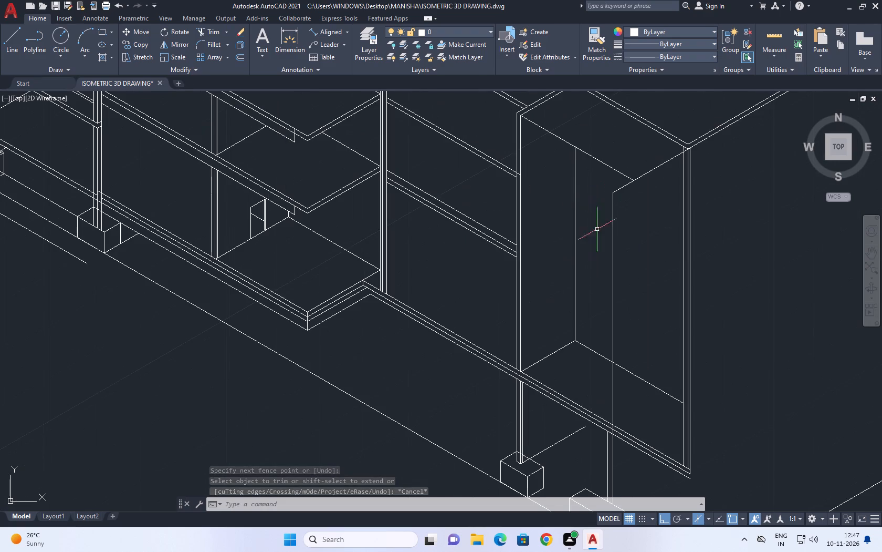
click(220, 30)
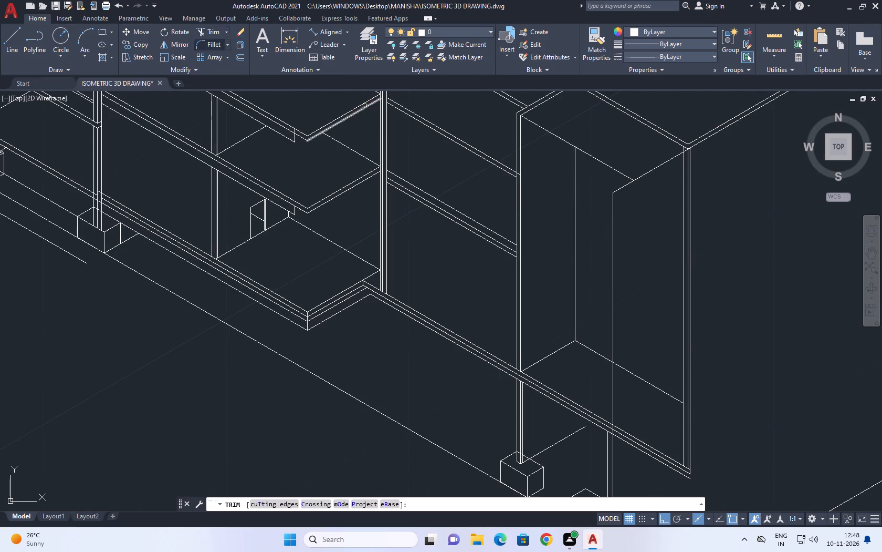
middle_drag(639, 327, 639, 253)
drag(649, 350, 649, 354)
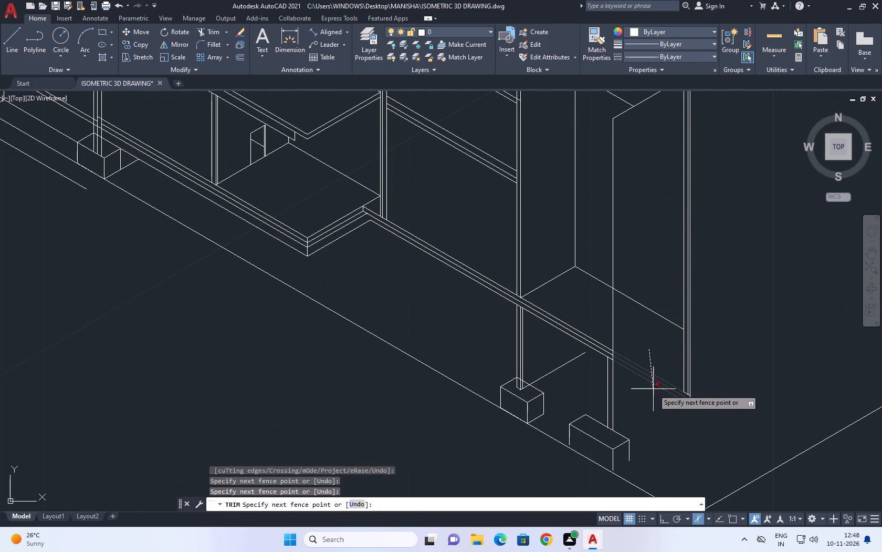
click(648, 394)
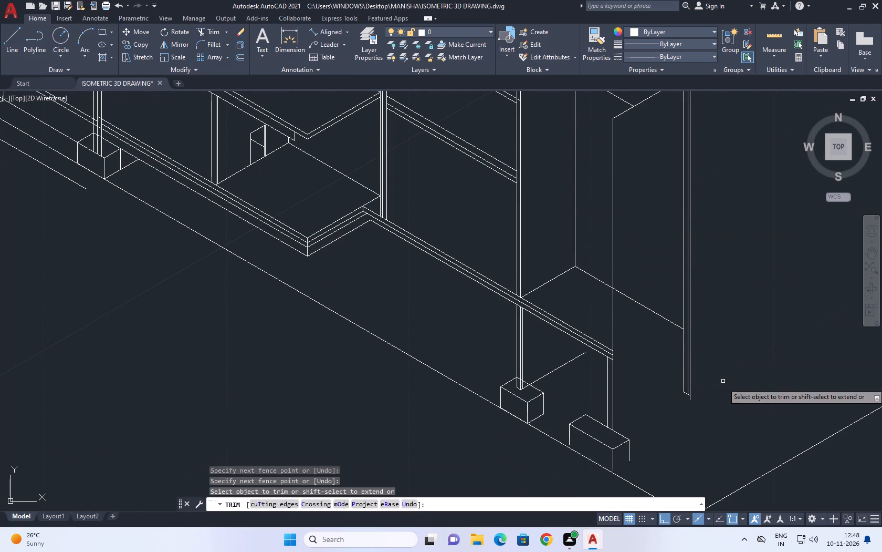
scroll(715, 393, up, 2)
click(676, 406)
click(624, 412)
right_drag(678, 336, 678, 346)
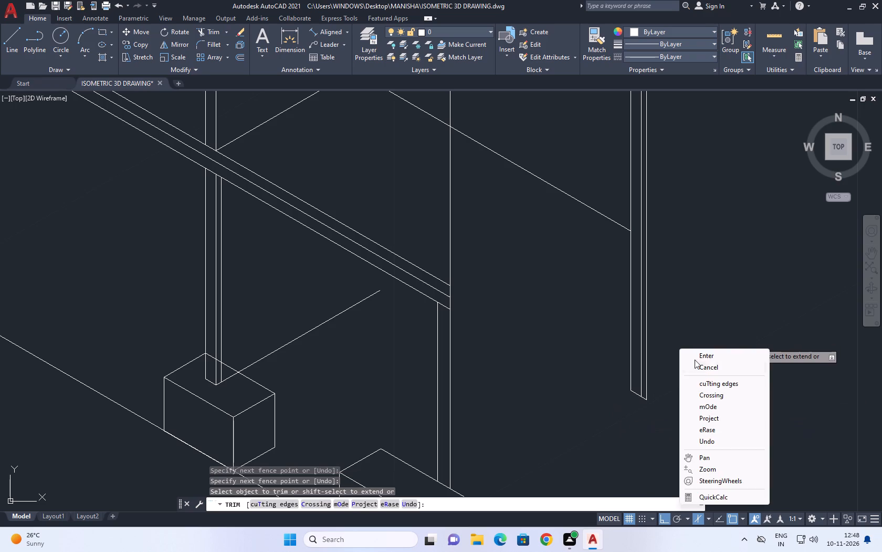
click(715, 362)
Move the old upper end column's verticals and base edge from its bottom corner to the new vertical at the shortened beam's end.
drag(685, 290, 672, 322)
click(621, 385)
drag(676, 393, 673, 398)
drag(595, 395, 575, 405)
scroll(638, 385, down, 3)
middle_drag(624, 343, 615, 338)
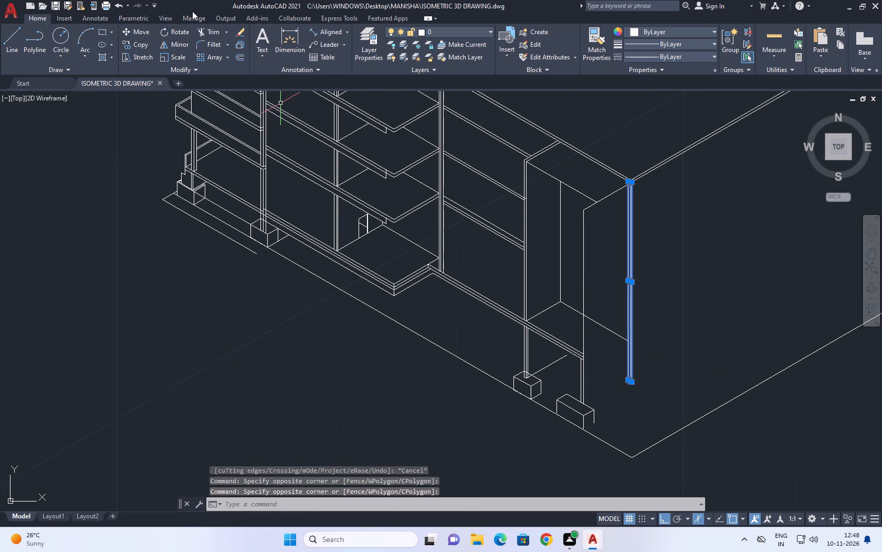
click(144, 36)
scroll(648, 381, up, 2)
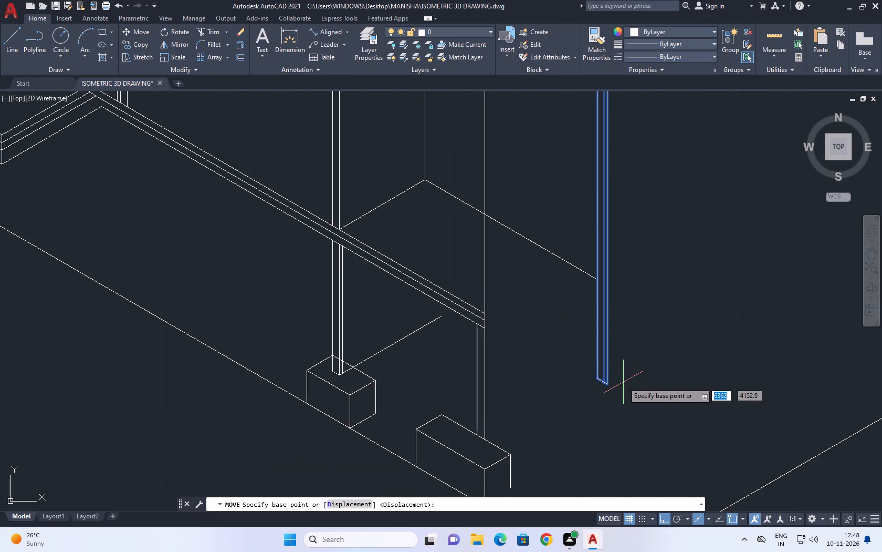
scroll(574, 368, up, 1)
click(610, 387)
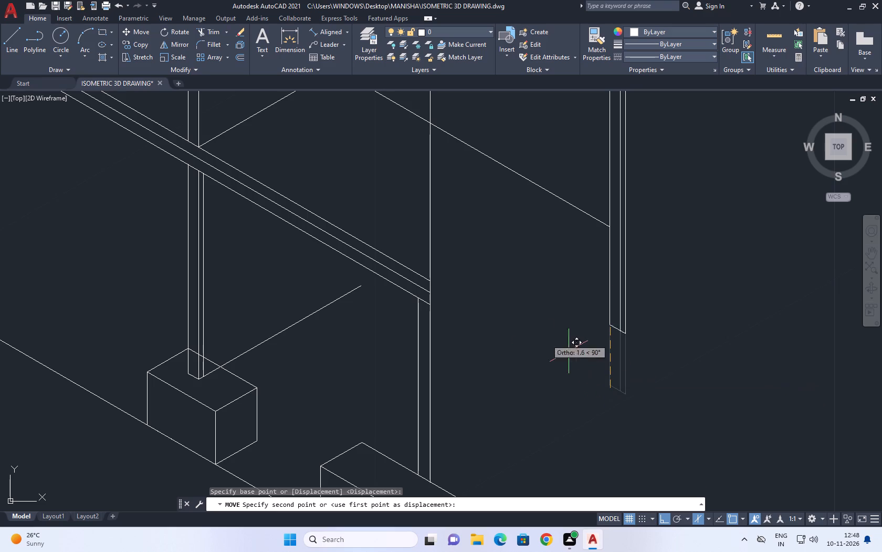
click(428, 284)
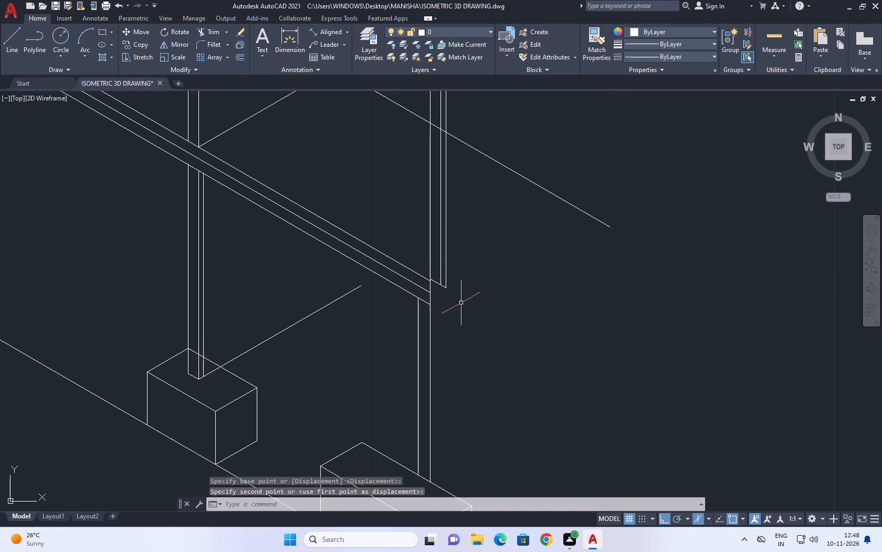
Trim the moved column's verticals above the bay's upper sloping edge and remove their stubs between the roof beam lines.
scroll(468, 306, down, 3)
middle_drag(472, 209, 498, 281)
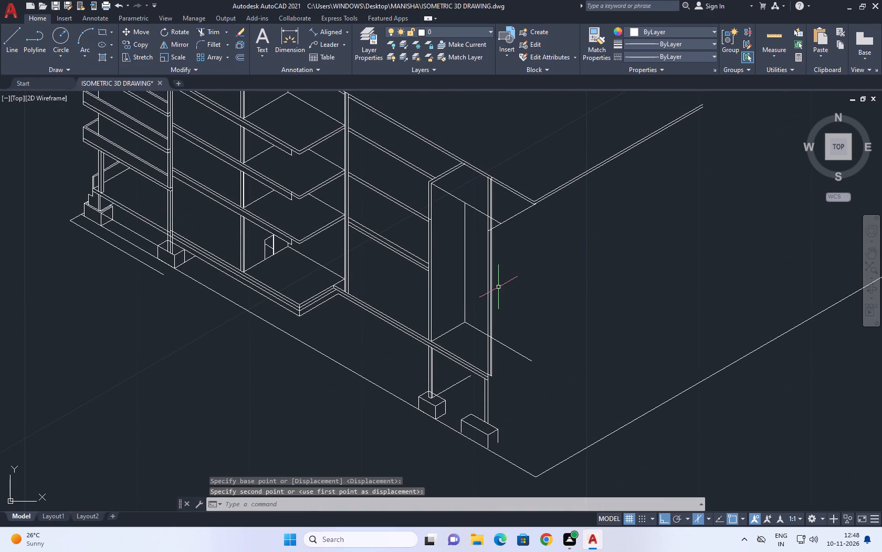
scroll(482, 245, up, 1)
middle_drag(497, 220, 513, 285)
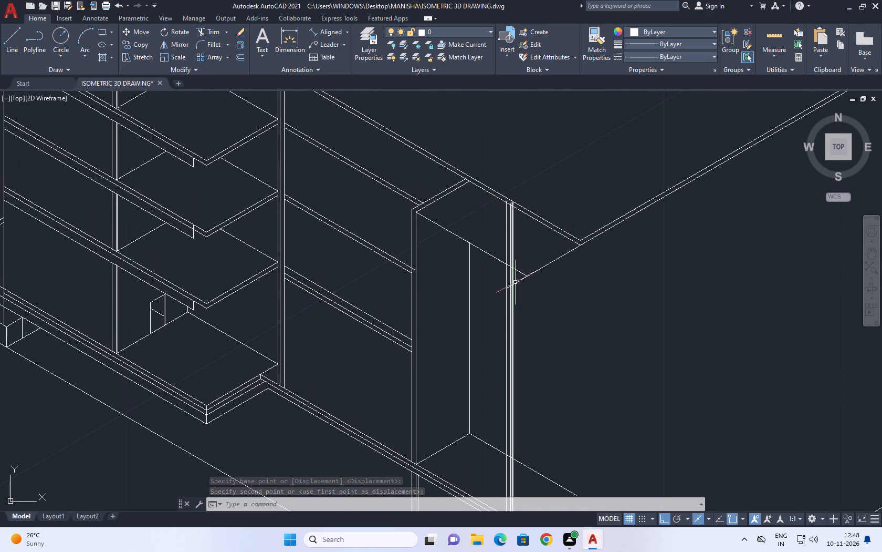
click(207, 29)
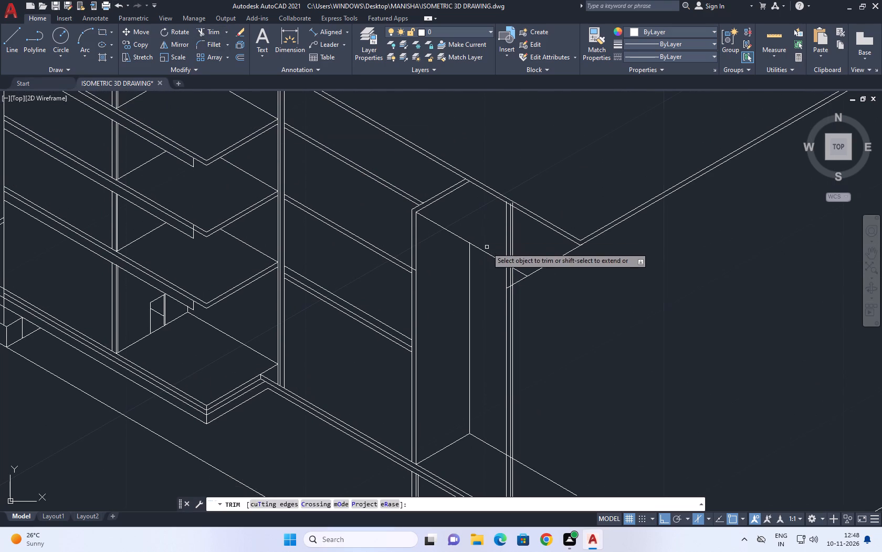
scroll(487, 247, up, 2)
click(487, 211)
click(580, 239)
middle_drag(555, 165, 548, 229)
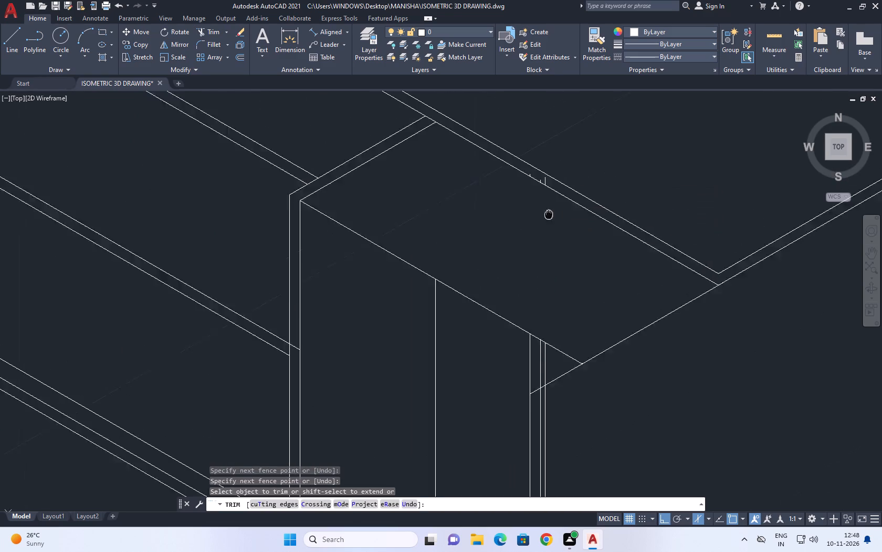
scroll(512, 178, up, 4)
click(644, 273)
click(633, 271)
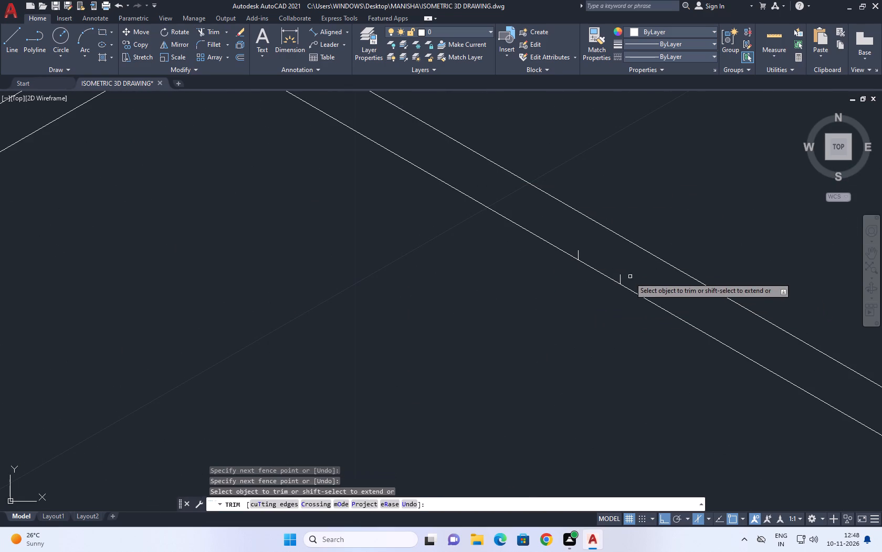
click(620, 278)
click(577, 252)
Trim the 210° line's tail across the moved column back to its corner with the bay's upper sloping edge.
scroll(560, 221, down, 5)
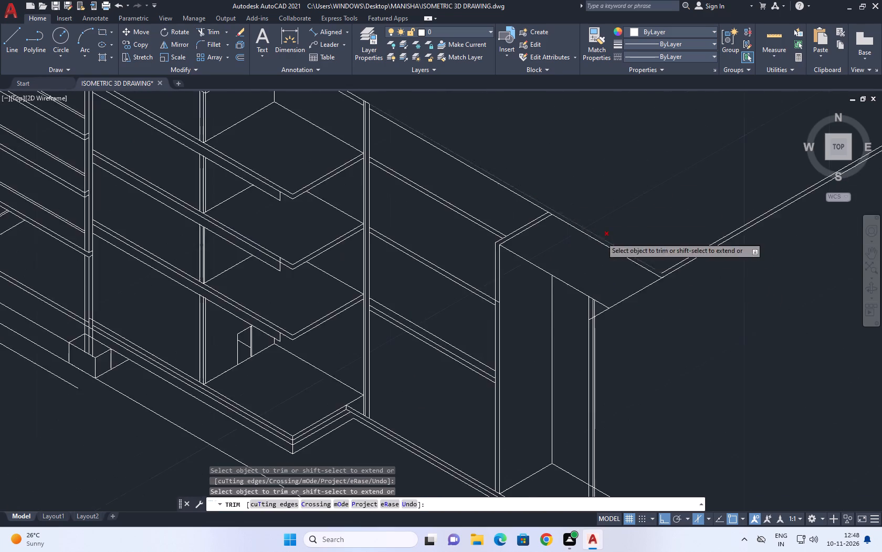
middle_drag(632, 294, 608, 244)
scroll(564, 263, up, 3)
click(577, 261)
click(575, 246)
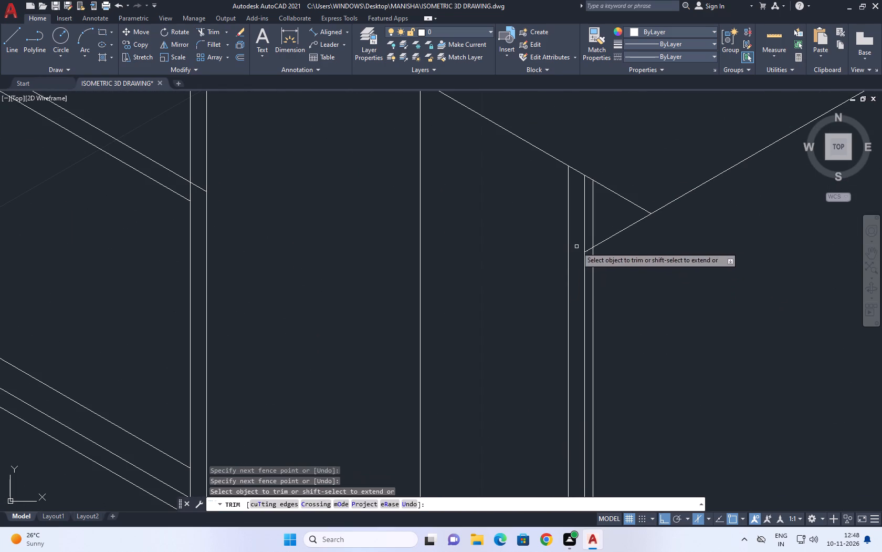
scroll(578, 247, up, 2)
click(604, 251)
click(594, 268)
click(628, 213)
click(635, 251)
scroll(621, 234, down, 4)
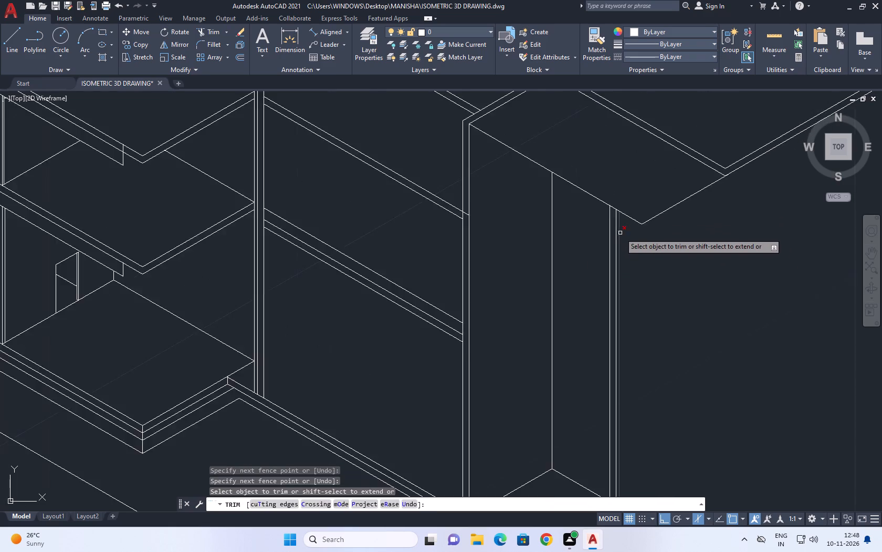
Move the upper end column's verticals from the outer vertical's top to the roof corner where the two sloping edges meet.
scroll(620, 233, down, 3)
middle_click(626, 232)
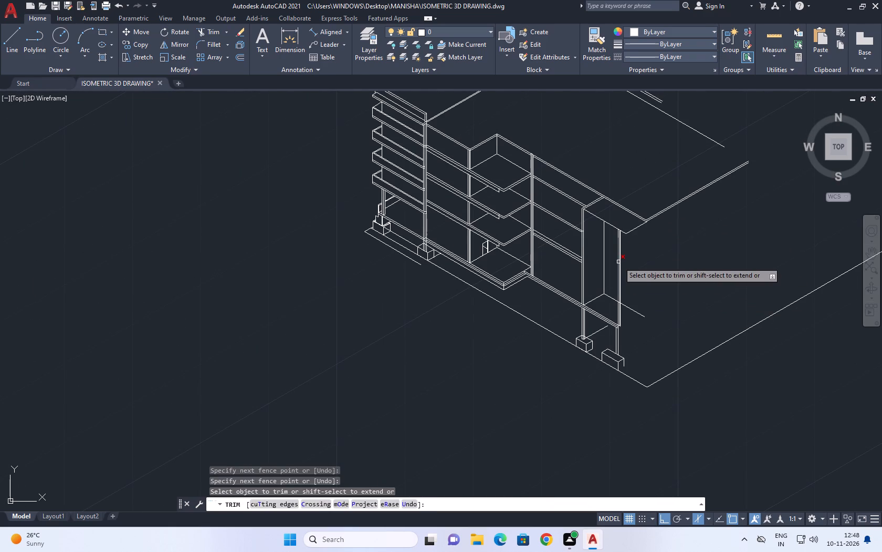
key(Escape)
scroll(618, 257, up, 3)
drag(645, 253, 639, 252)
click(576, 223)
middle_drag(617, 226, 582, 264)
key(m)
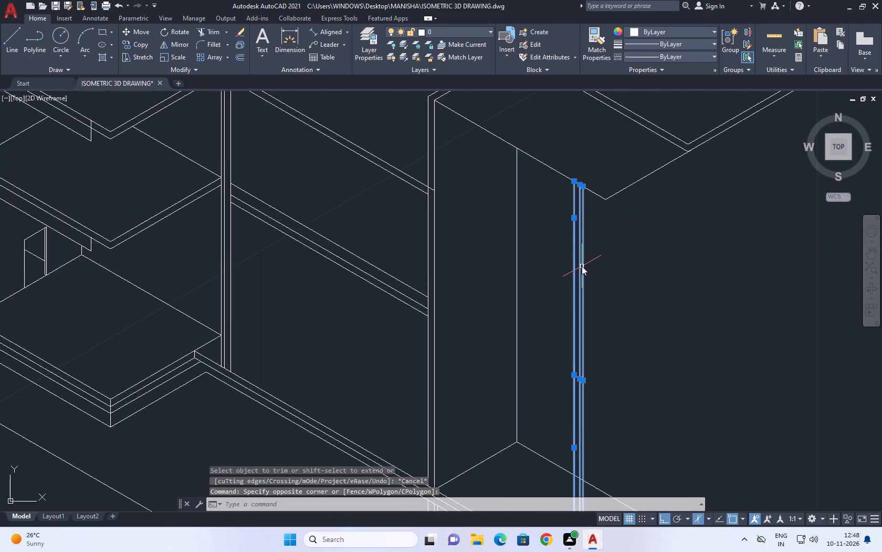
key(space)
scroll(586, 184, up, 2)
click(578, 189)
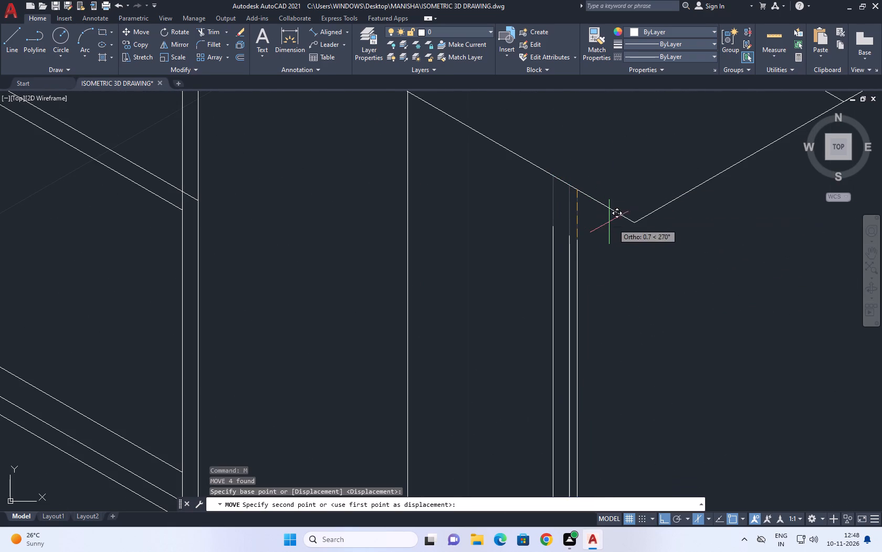
click(633, 226)
Erase the short leftover base edge at the end of the lower floor beam.
scroll(618, 191, down, 3)
middle_drag(645, 269, 612, 147)
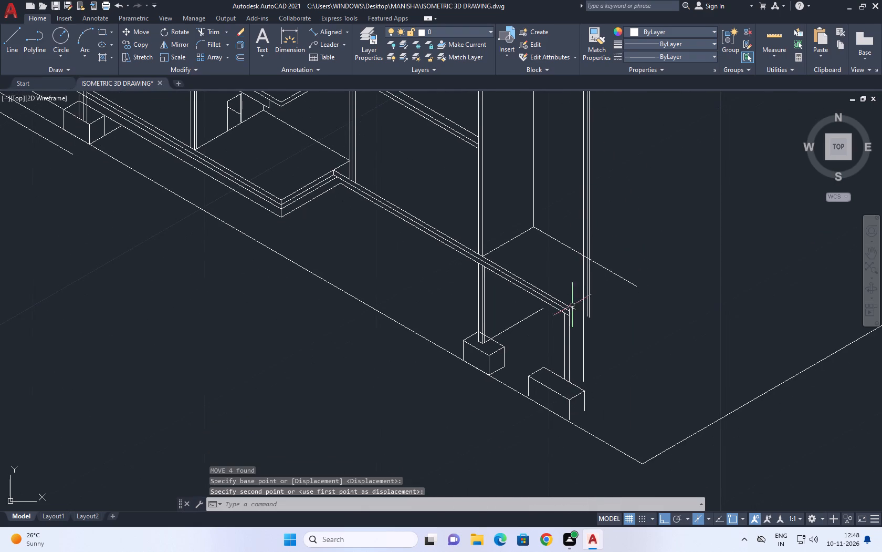
scroll(574, 319, up, 2)
click(574, 280)
drag(566, 301, 569, 306)
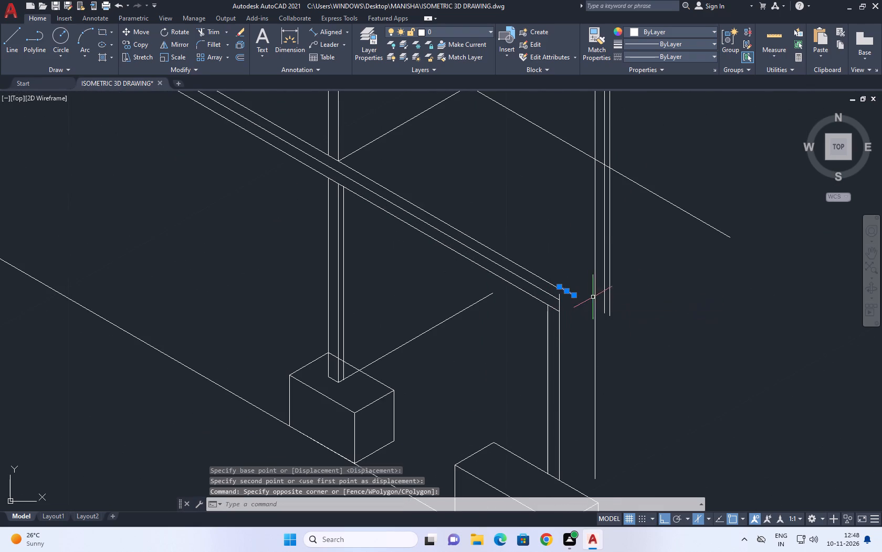
key(Delete)
Move the upper end column's verticals again, from the middle vertical's top to the roof corner.
scroll(603, 306, down, 3)
scroll(602, 183, up, 2)
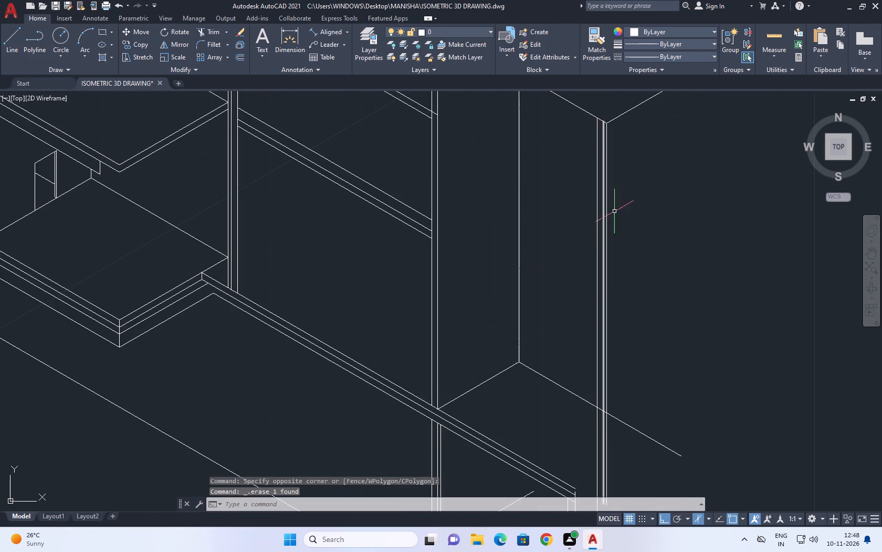
middle_drag(620, 232, 590, 319)
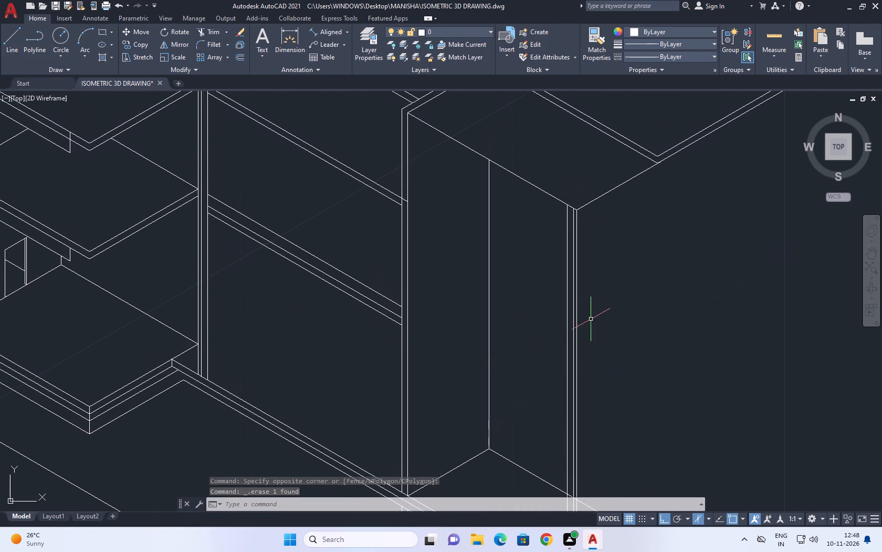
drag(631, 255, 608, 255)
drag(567, 247, 561, 251)
middle_drag(593, 244, 577, 286)
key(m)
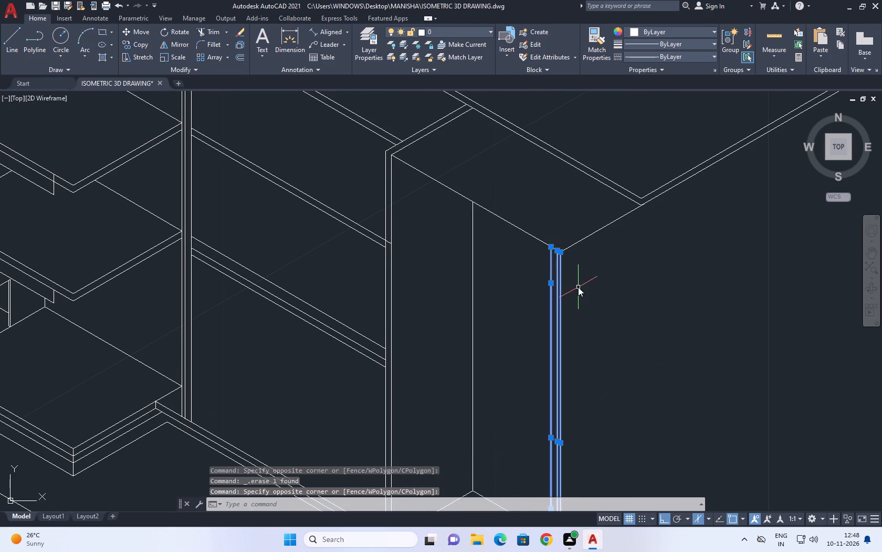
key(space)
scroll(567, 255, up, 4)
click(509, 244)
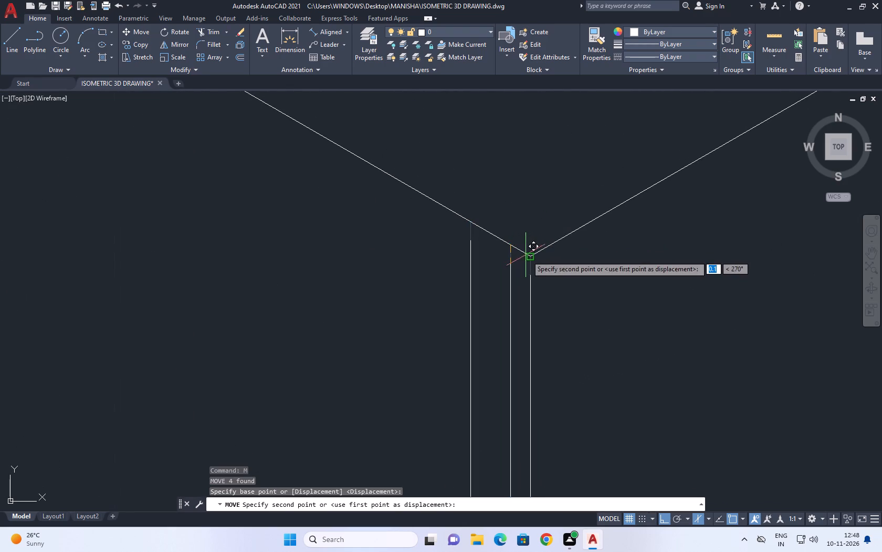
click(531, 257)
Extend the end column's outermost vertical up to the roof's sloping edge.
scroll(570, 213, down, 3)
middle_drag(576, 228, 579, 243)
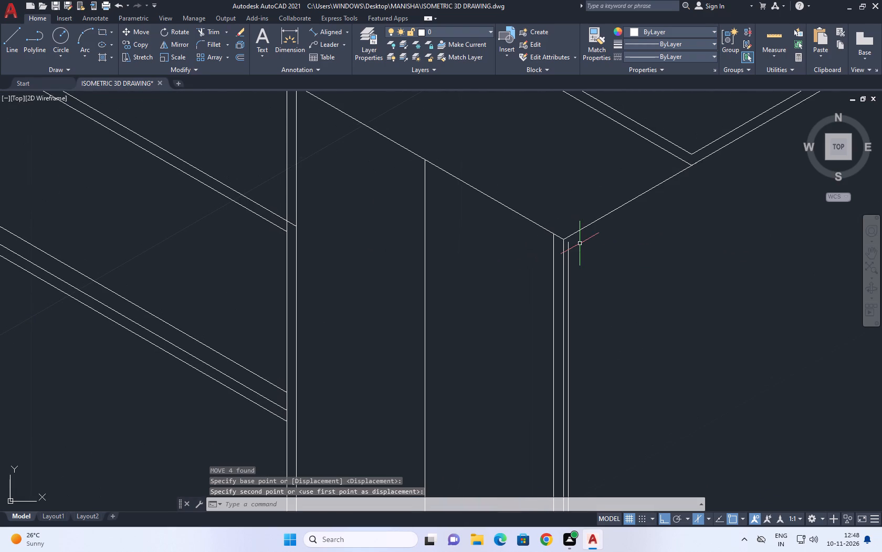
key(e)
key(x)
key(space)
click(570, 250)
key(space)
Fillet the lower floor beam's upper, middle and lower lines with the column's inner, middle and outer verticals at radius 0.
scroll(572, 199, down, 3)
scroll(553, 361, up, 3)
middle_drag(577, 290, 545, 314)
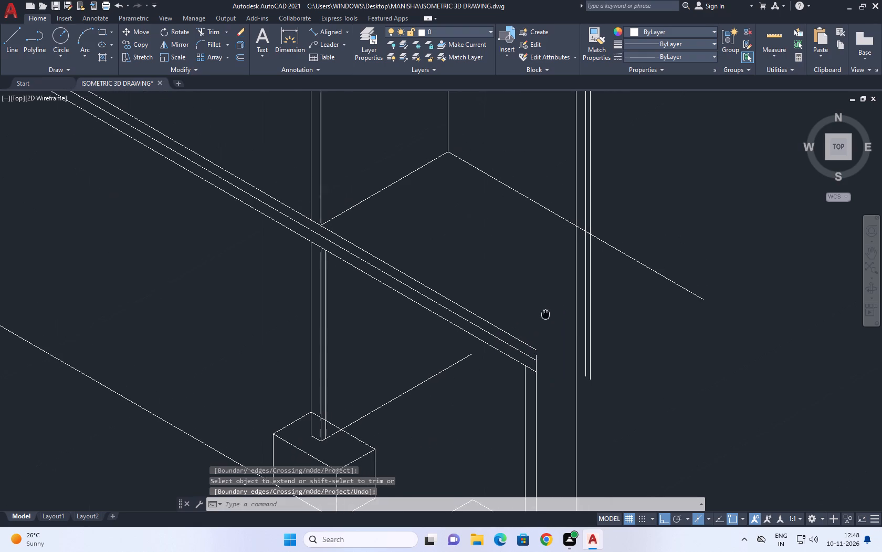
key(f)
key(space)
click(531, 349)
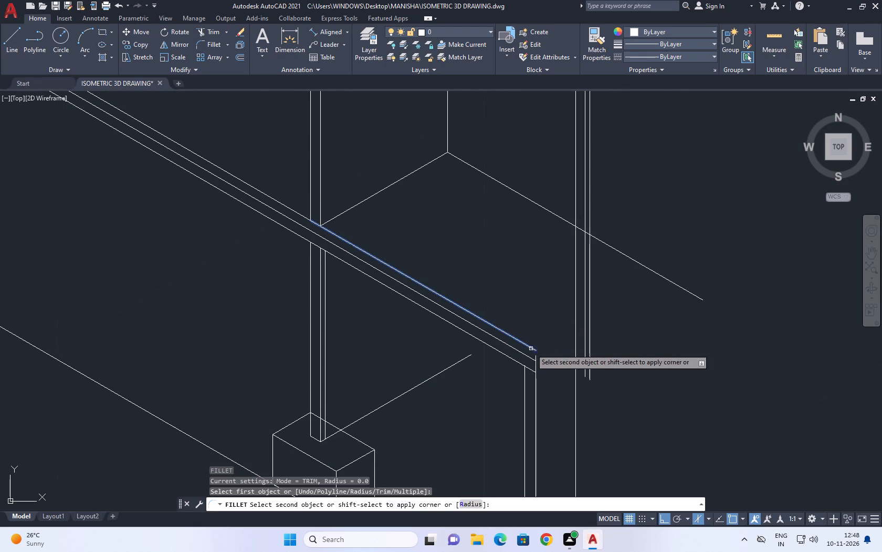
click(576, 343)
key(space)
click(526, 354)
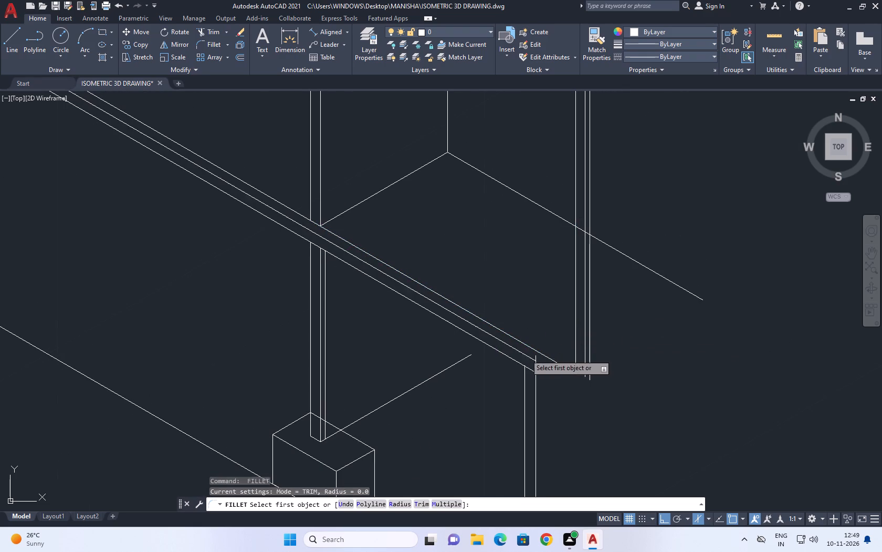
click(586, 357)
key(space)
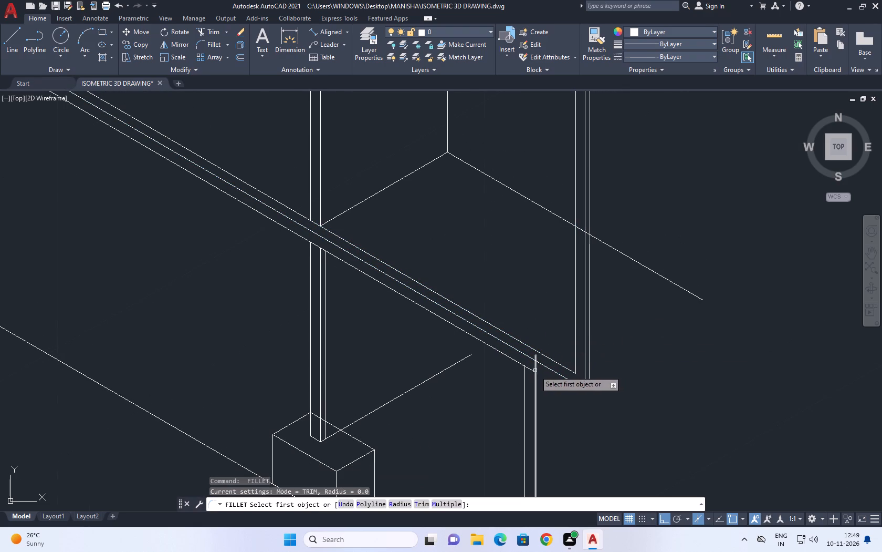
click(532, 371)
click(592, 365)
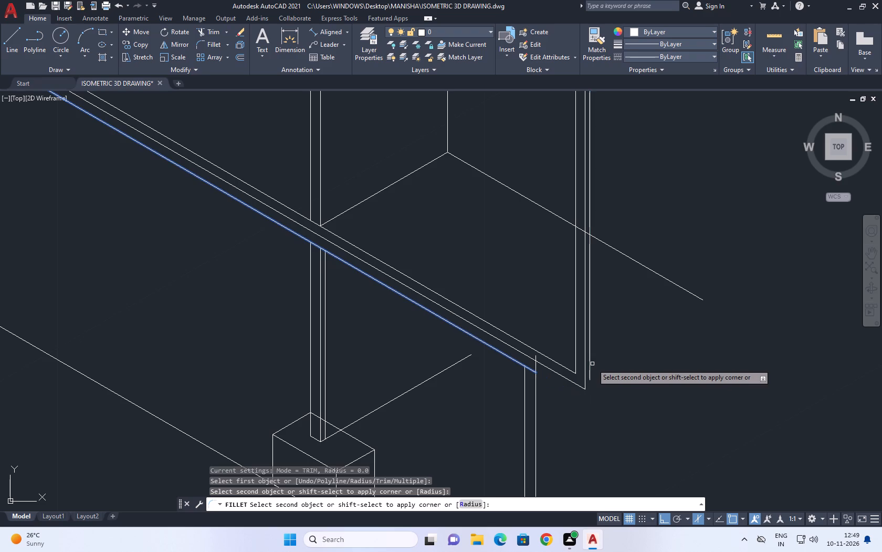
click(592, 364)
click(590, 366)
Trim the lower support column's vertical where it crosses the floor beam and erase its remaining stub.
scroll(544, 367, up, 1)
key(t)
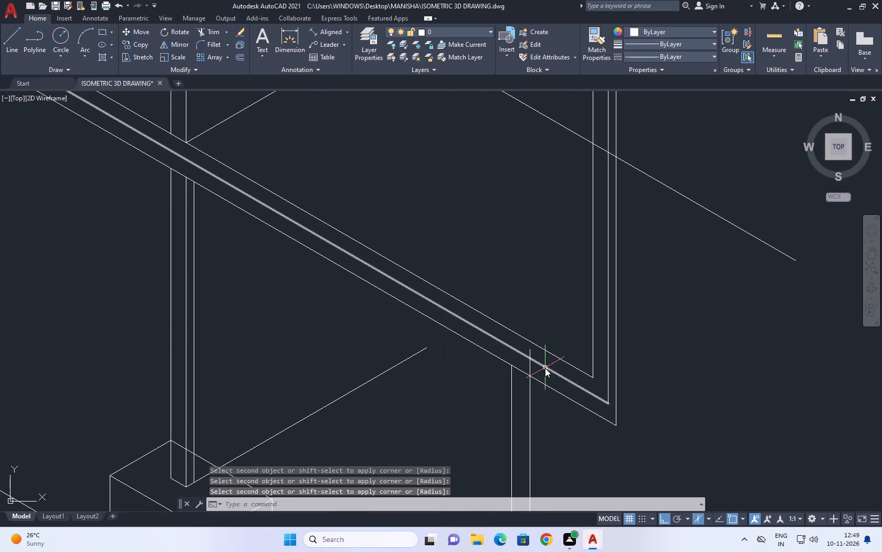
key(r)
key(space)
drag(538, 371, 530, 368)
click(512, 360)
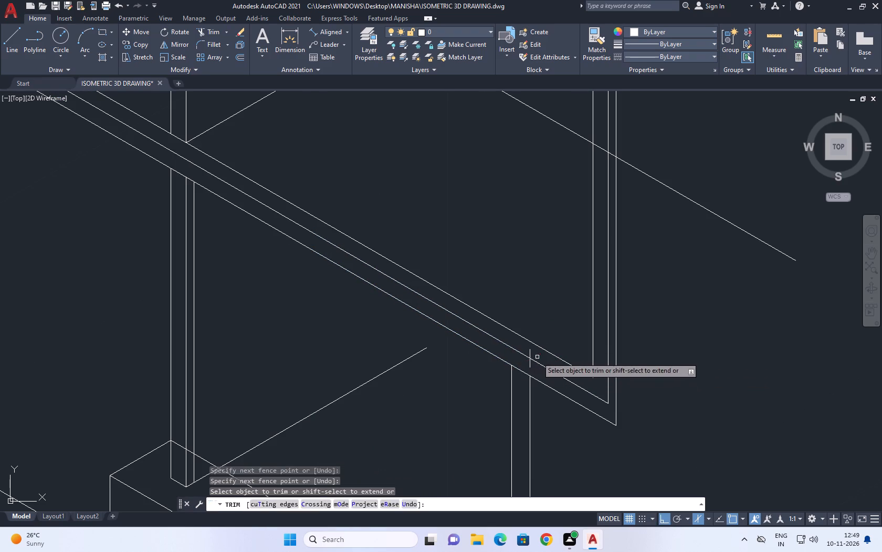
click(538, 356)
click(524, 348)
key(Escape)
scroll(529, 342, up, 3)
click(502, 276)
scroll(505, 297, down, 3)
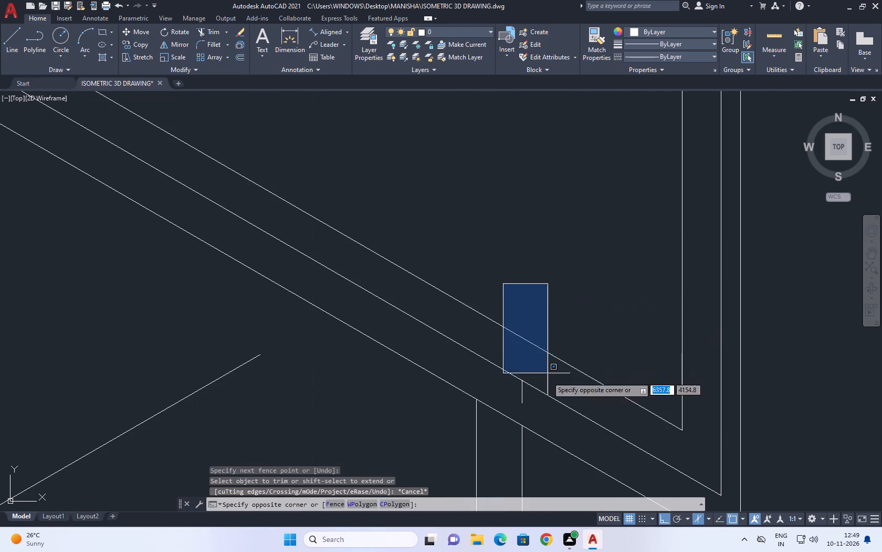
click(543, 434)
scroll(558, 393, down, 3)
key(Delete)
Trim the end bay's inner sloping floor line beyond the column's outer vertical.
scroll(544, 364, down, 2)
middle_drag(592, 372, 572, 376)
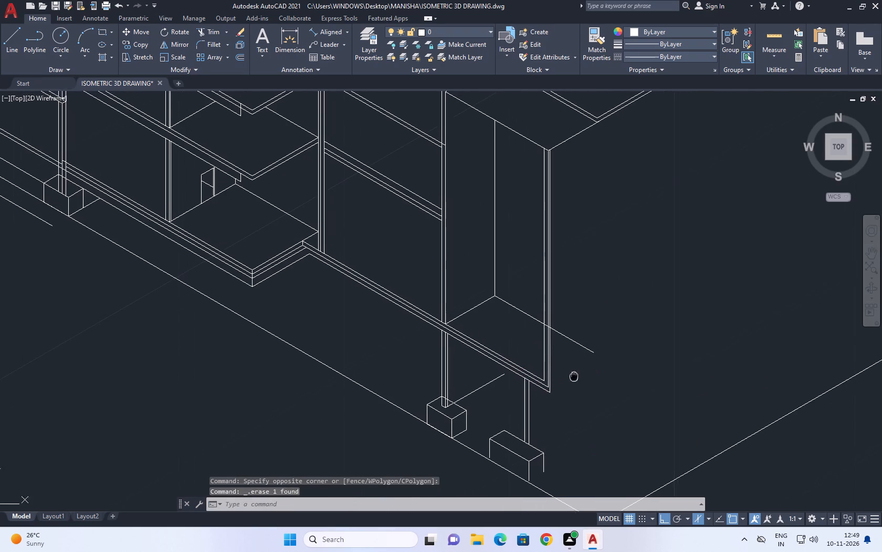
middle_drag(572, 376, 572, 391)
key(t)
key(r)
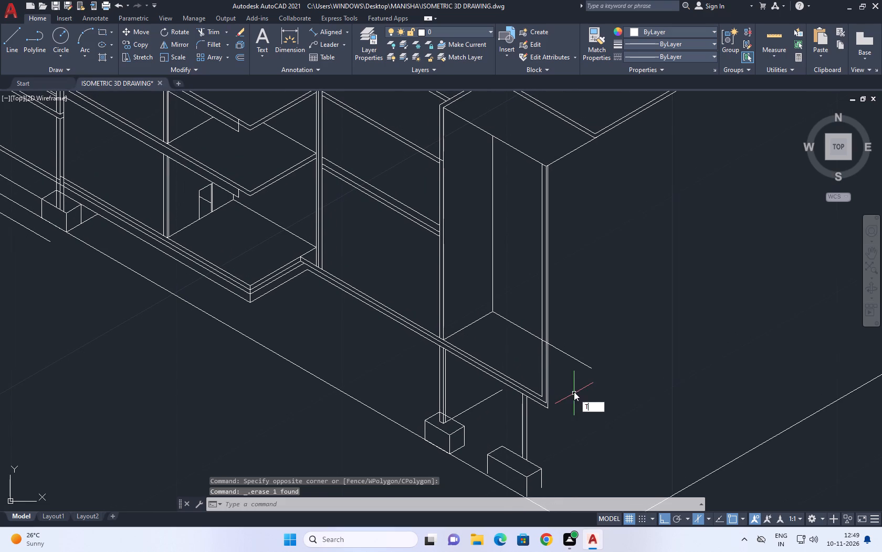
key(space)
drag(574, 341, 569, 359)
drag(560, 391, 558, 397)
key(Escape)
Stretch the end of the bay's inner sloping floor line back to the column's inner vertical.
scroll(575, 381, up, 3)
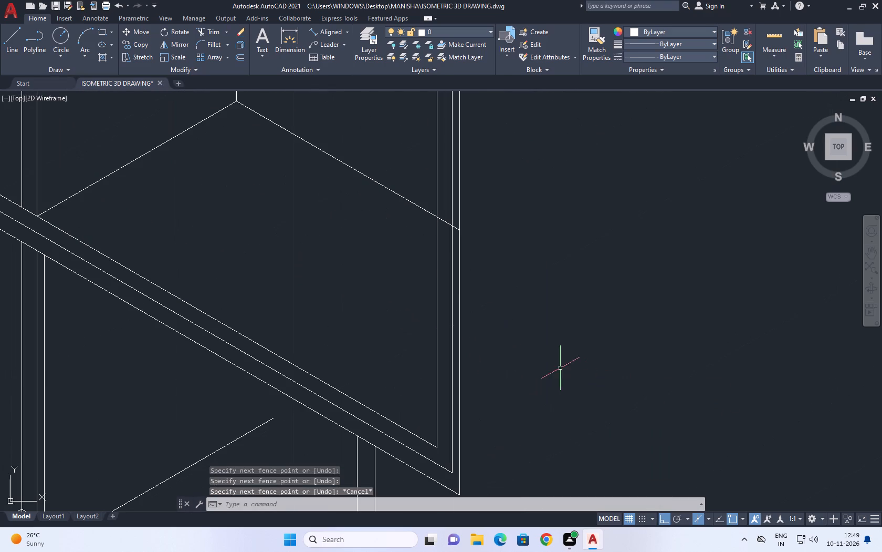
click(440, 217)
click(433, 230)
key(Escape)
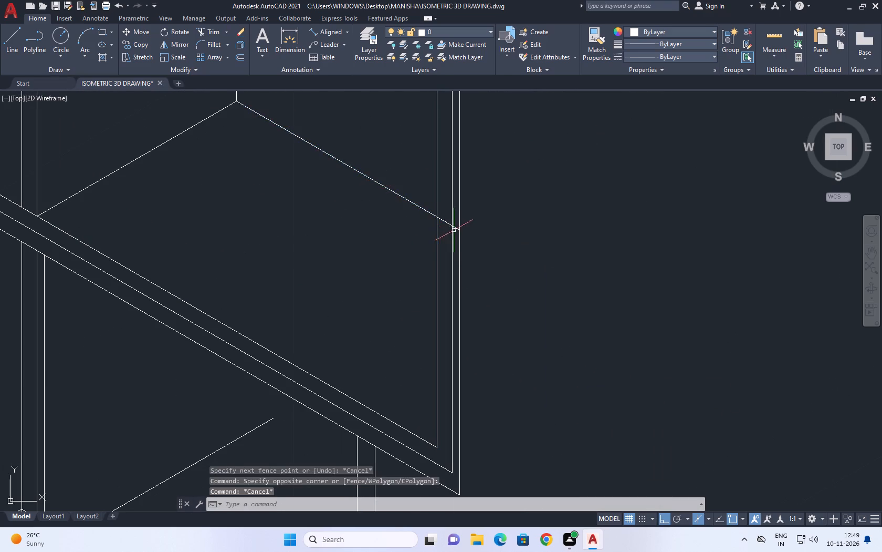
click(444, 222)
click(460, 229)
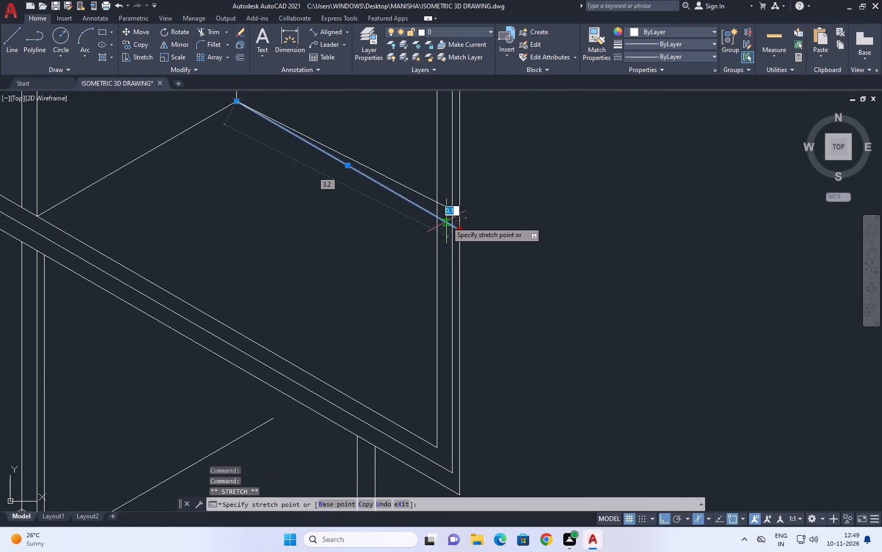
click(436, 220)
key(Escape)
Draw a line at 30° from the end column's bottom outer corner, parallel to the long ground line.
scroll(524, 278, up, 1)
scroll(523, 283, down, 4)
middle_drag(535, 119, 560, 262)
scroll(565, 289, down, 1)
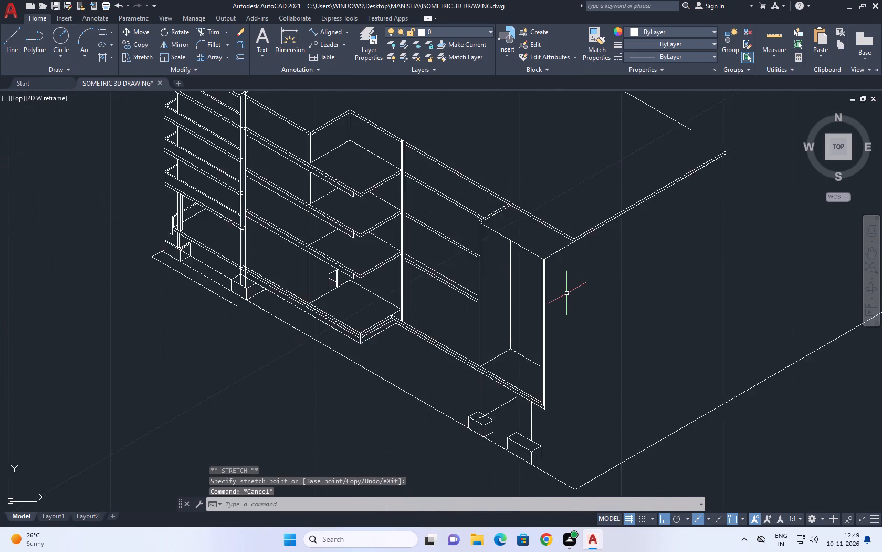
scroll(566, 293, down, 1)
middle_drag(566, 294, 486, 280)
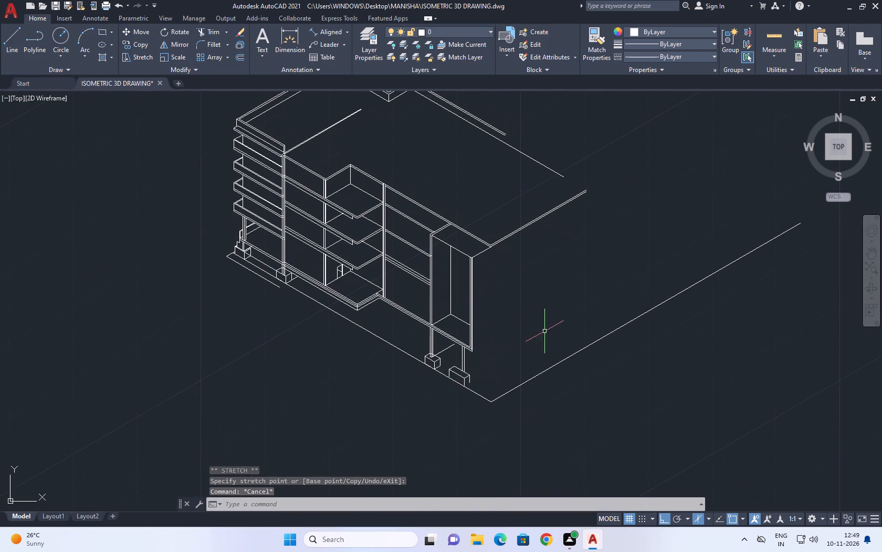
middle_drag(577, 351, 554, 324)
scroll(443, 306, up, 3)
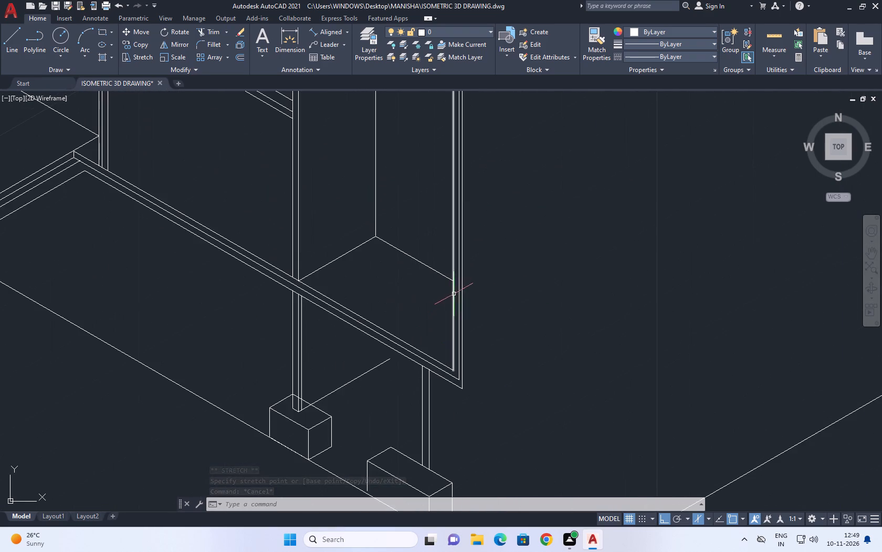
scroll(498, 201, down, 2)
middle_drag(531, 158, 492, 229)
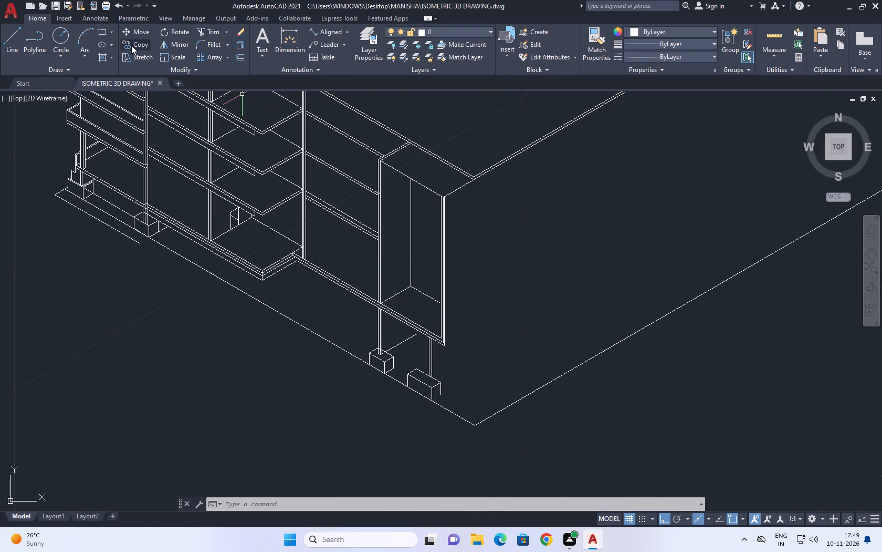
click(18, 40)
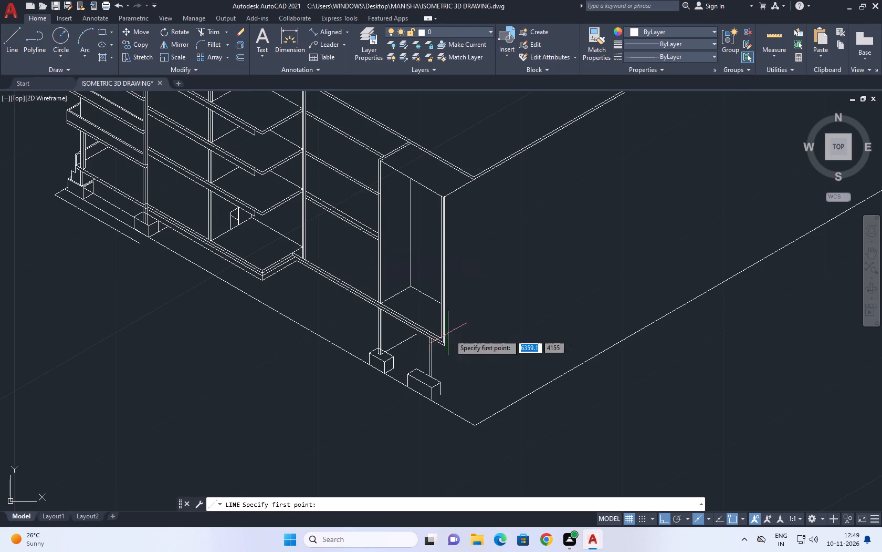
middle_drag(460, 316, 409, 287)
scroll(453, 312, up, 1)
click(396, 340)
scroll(431, 323, down, 3)
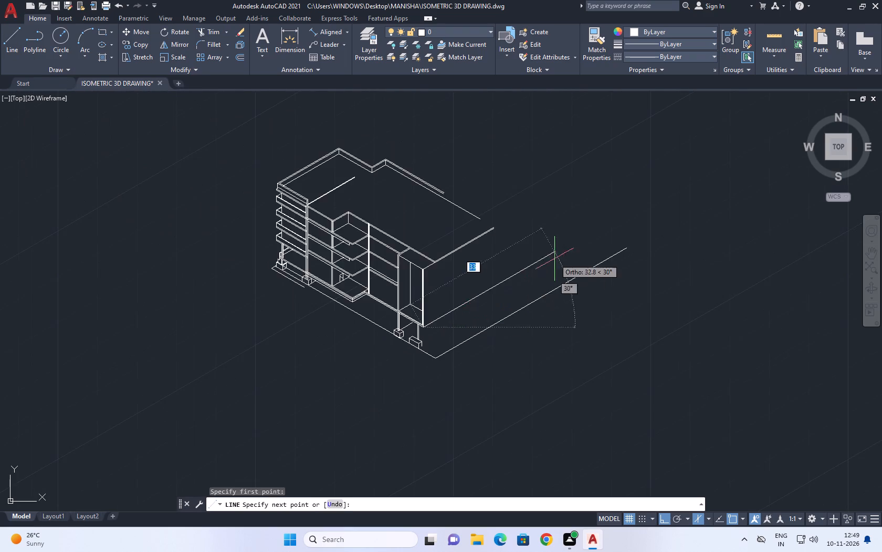
middle_drag(546, 259, 499, 273)
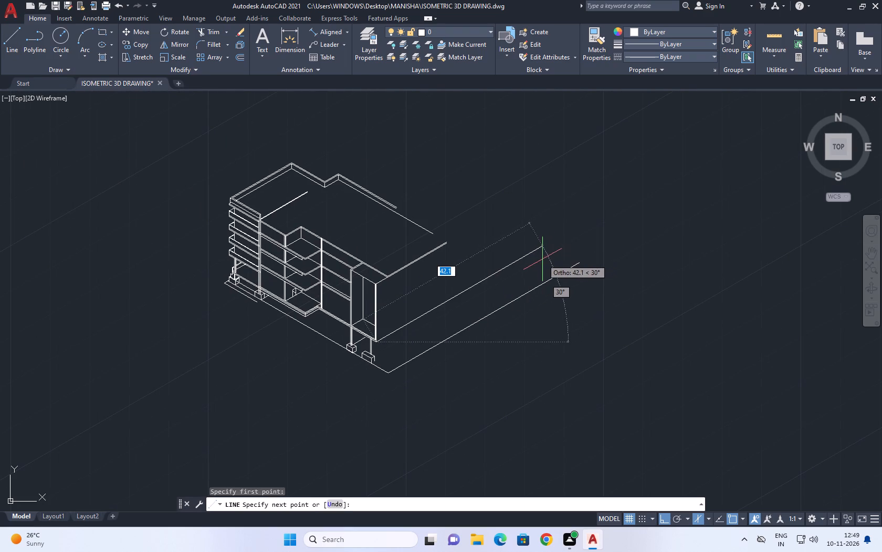